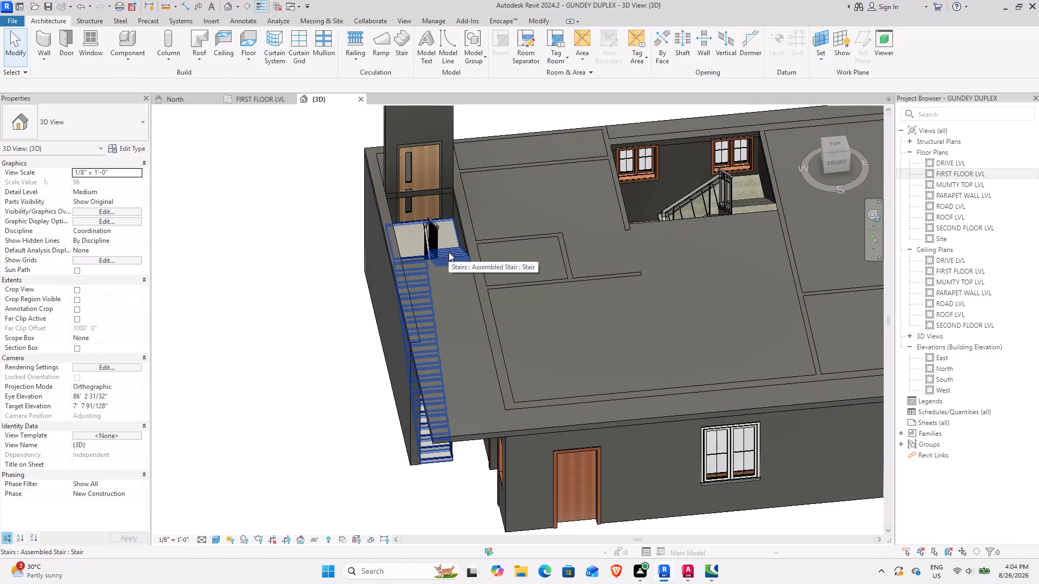
Delete the outer stair between FIRST FLOOR LVL and SECOND FLOOR LVL in the 3D view.
left_click(449, 252)
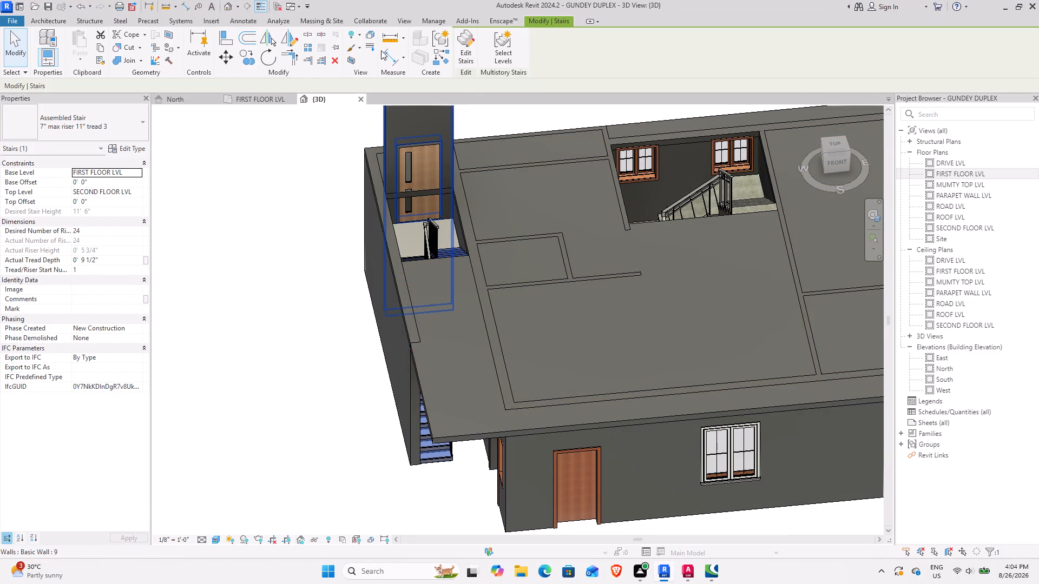
left_click(337, 66)
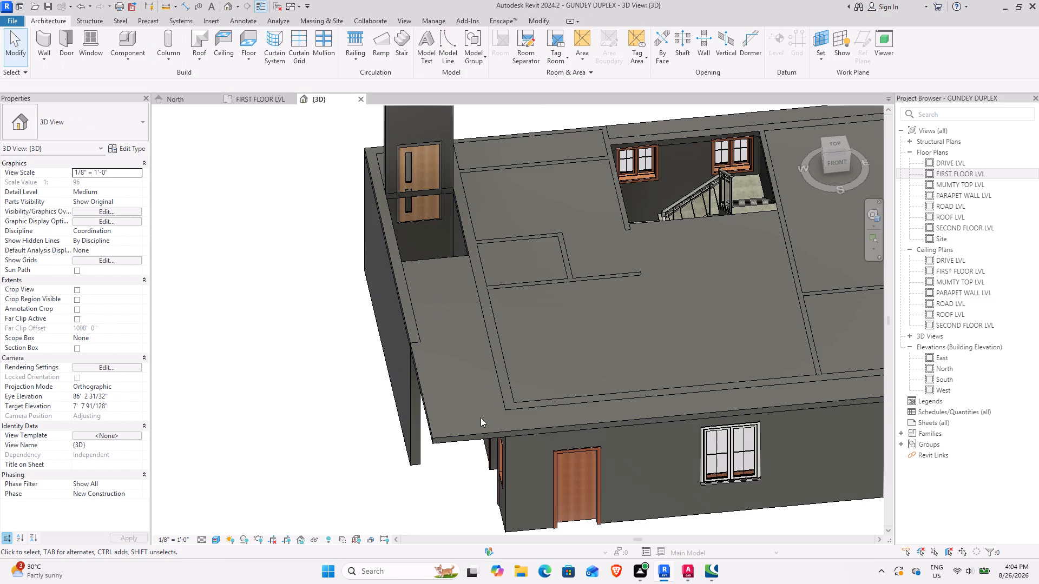
Temporarily hide the second-floor slab in the 3D view.
left_click(474, 434)
type("hh")
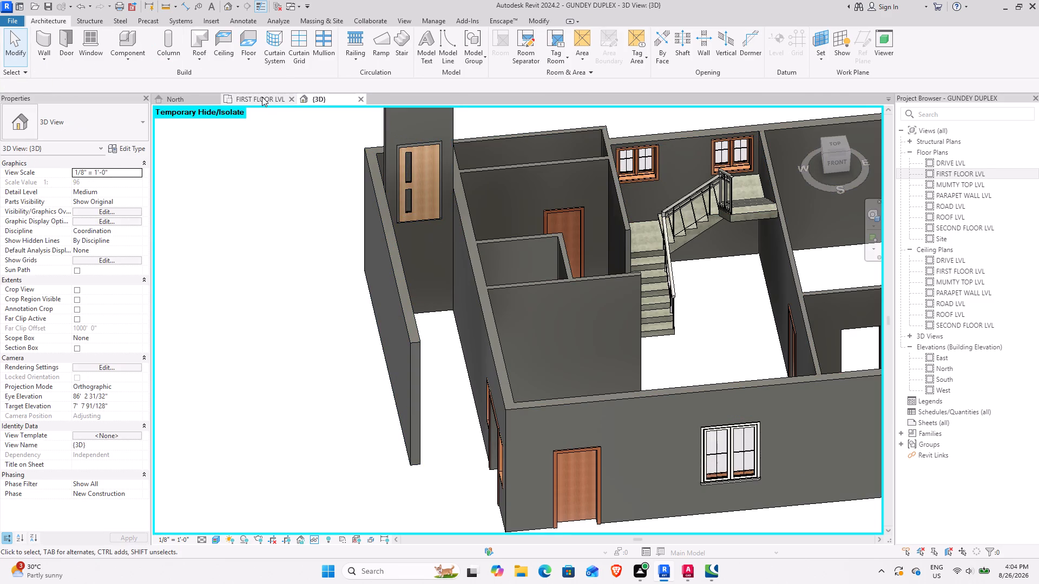
In the FIRST FLOOR LVL plan, set up a new Assembled Stair of type 7" max riser 11" tread 2 with 24 desired risers.
left_click(262, 97)
scroll(427, 279, "down", 4)
middle_click_drag(356, 289, 541, 252)
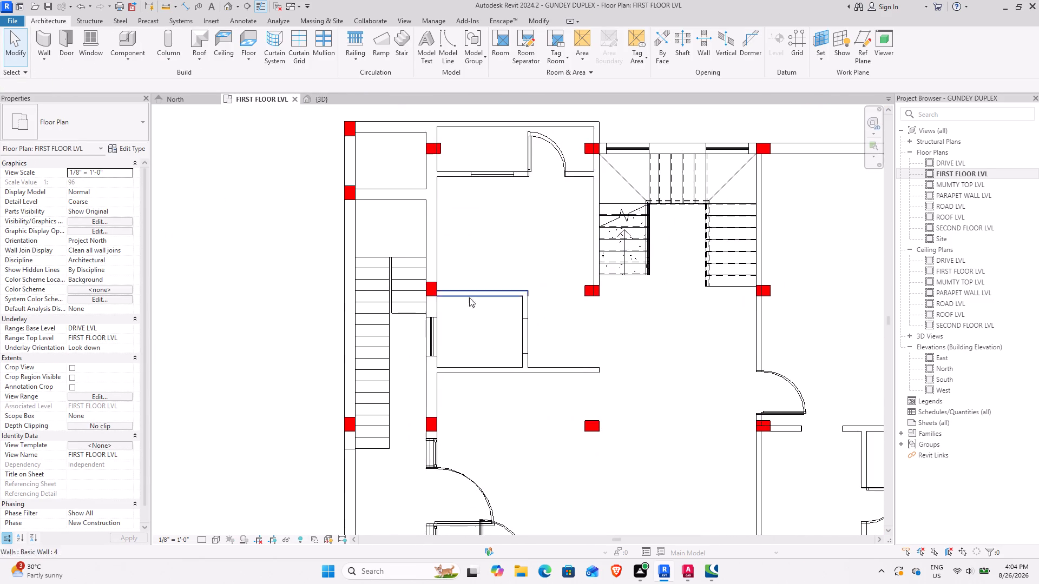
scroll(401, 304, "up", 7)
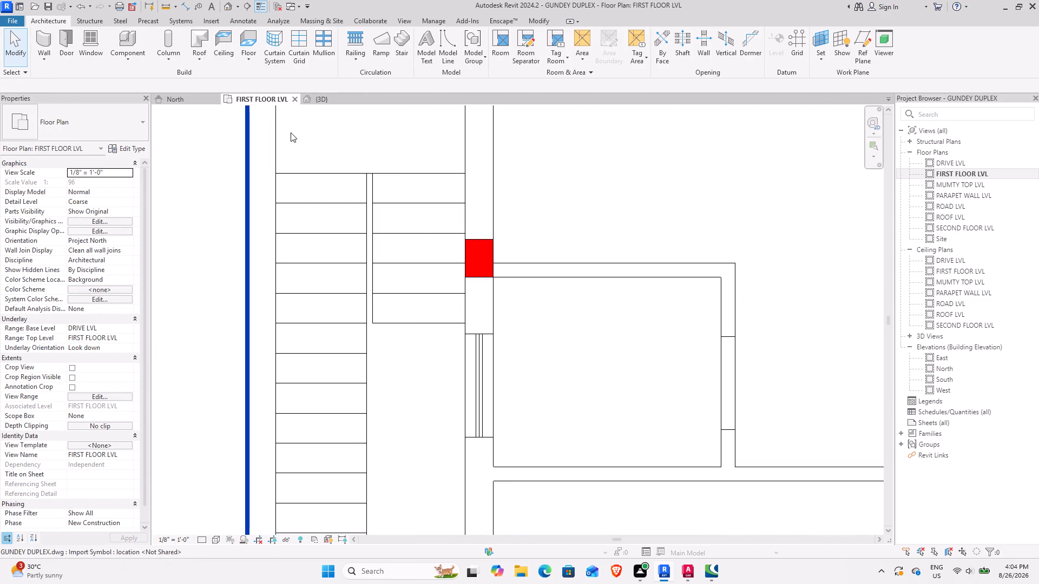
left_click(403, 43)
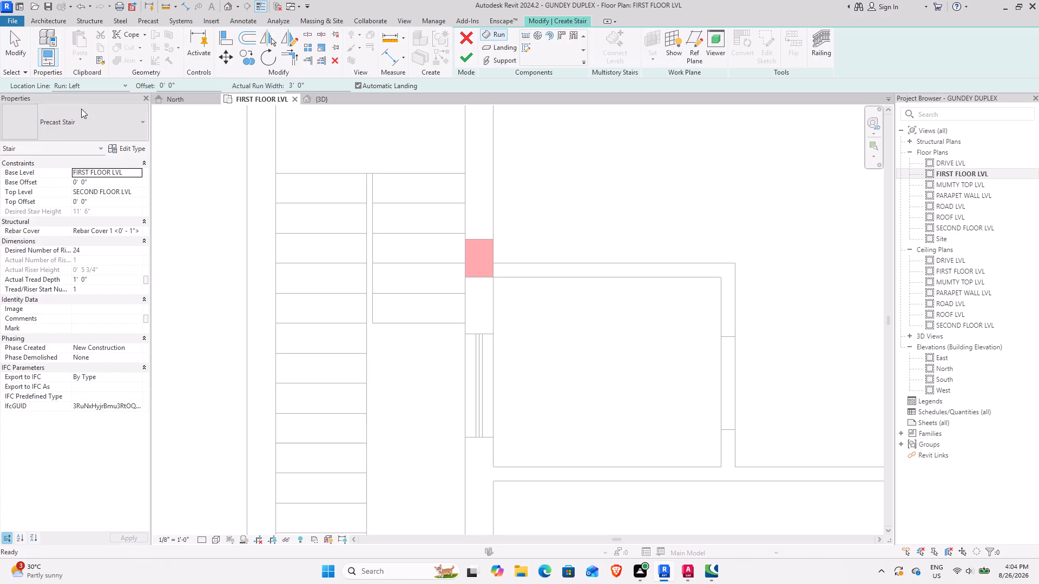
left_click(134, 127)
left_click(67, 180)
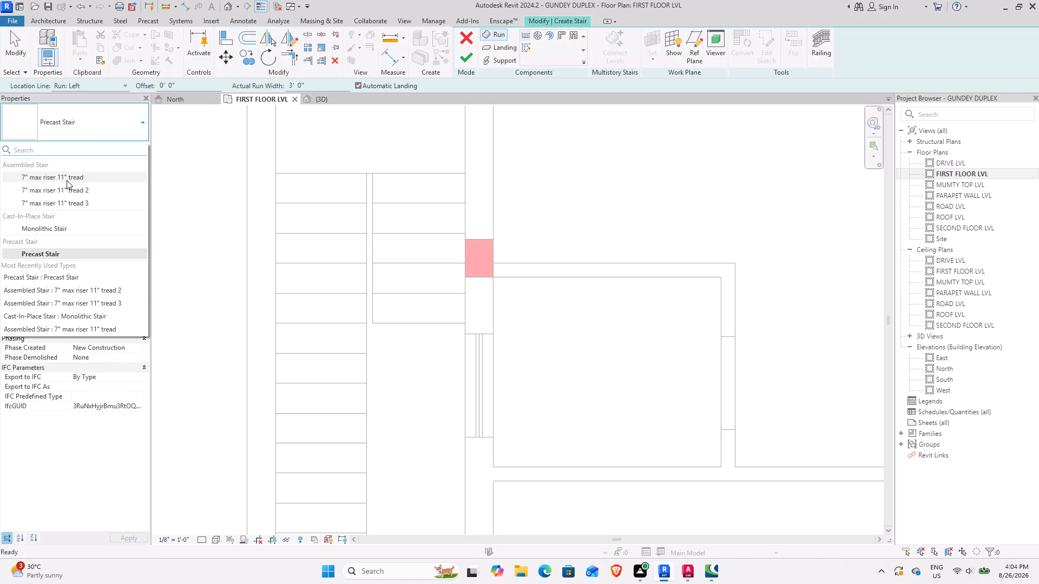
left_click(130, 132)
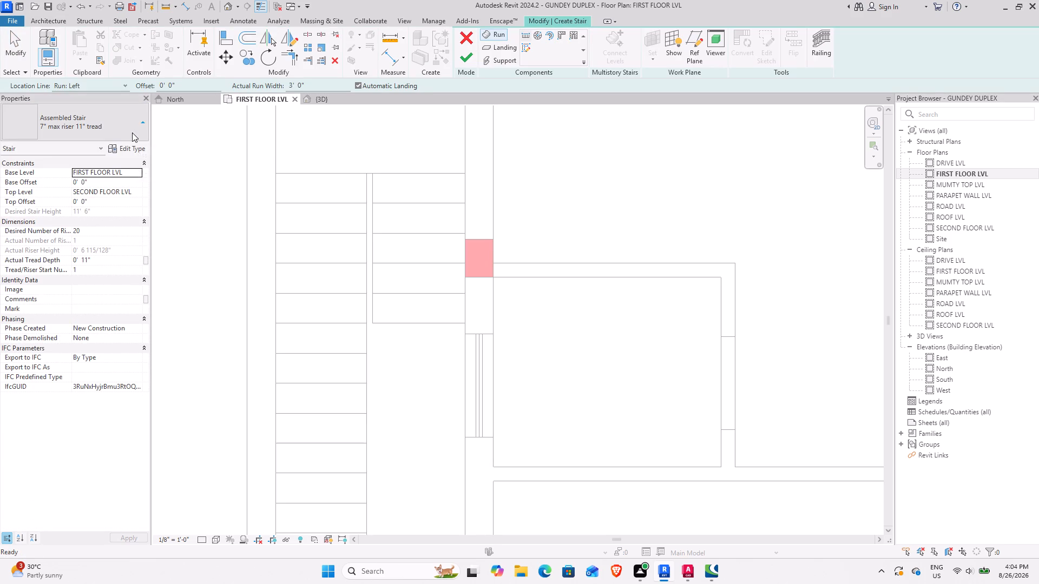
left_click(78, 187)
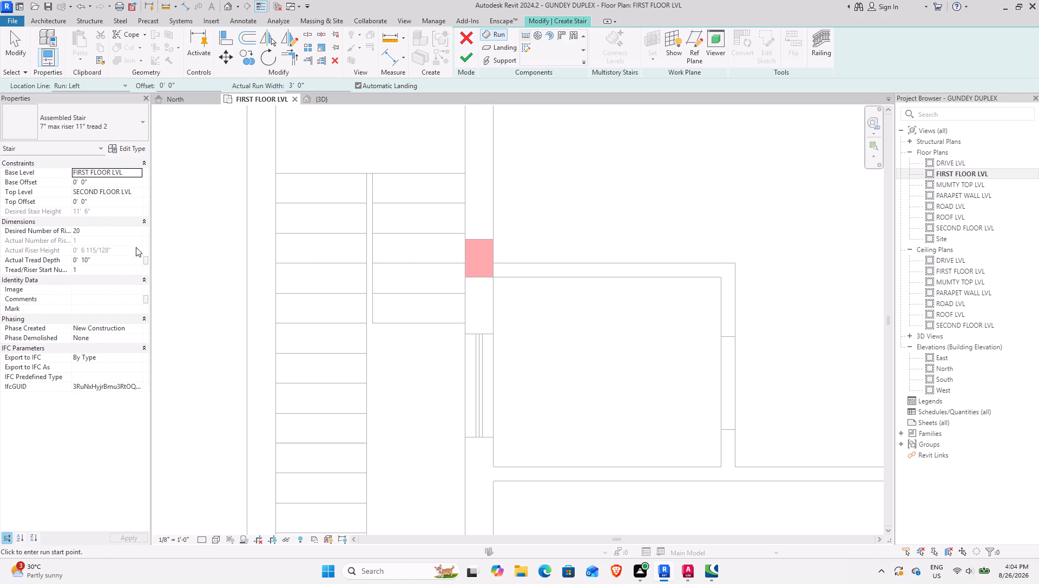
left_click(125, 147)
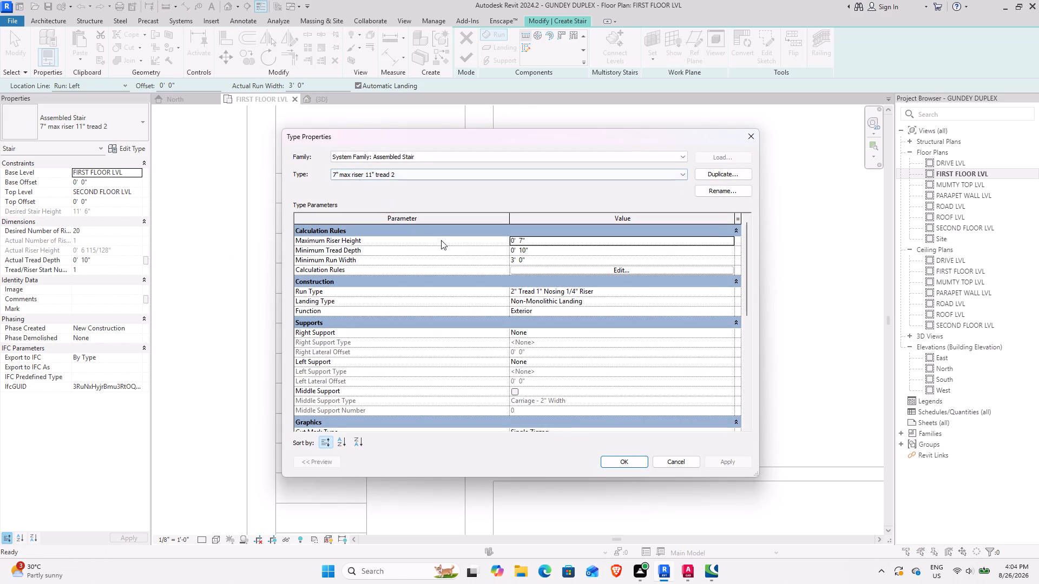
left_click(675, 464)
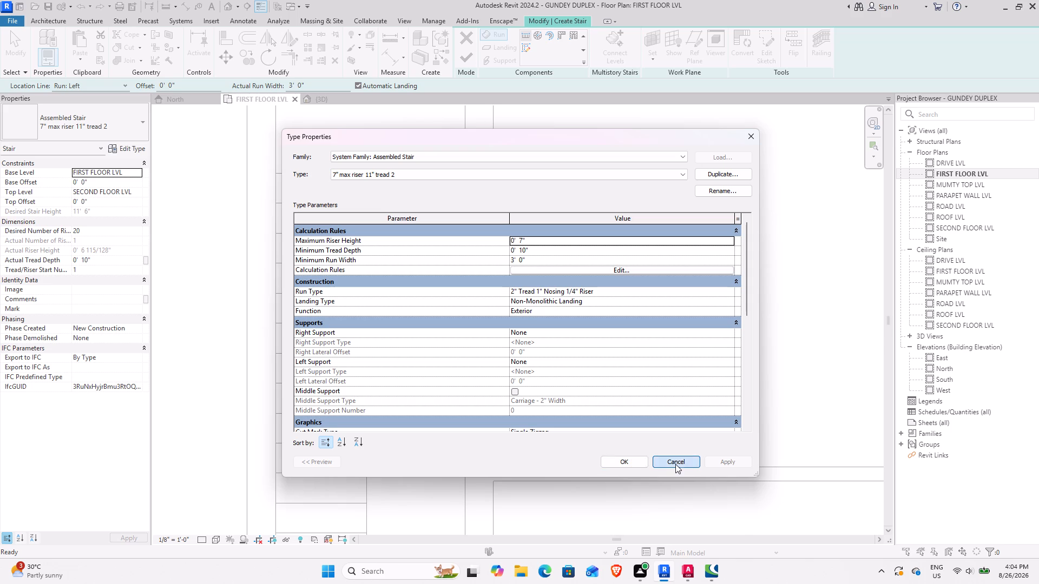
left_click(96, 233)
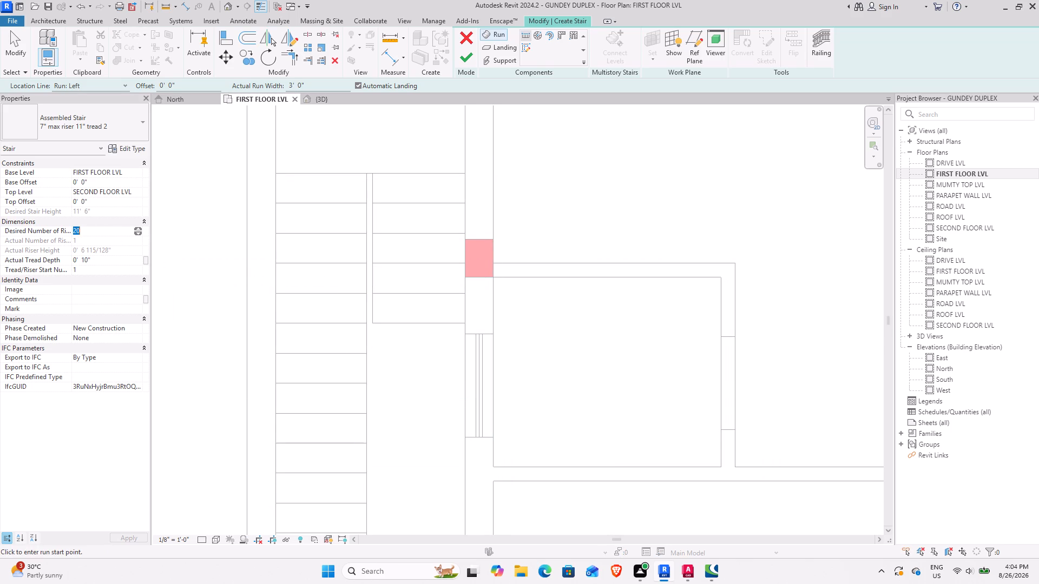
scroll(255, 303, "down", 2)
middle_click_drag(270, 315, 314, 228)
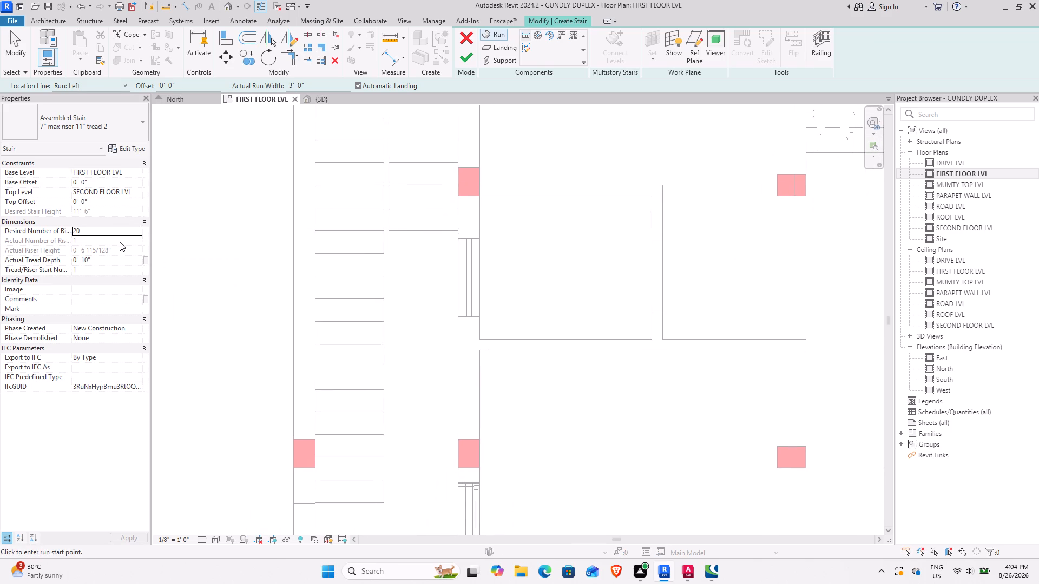
left_click(94, 235)
type("24")
key("Return")
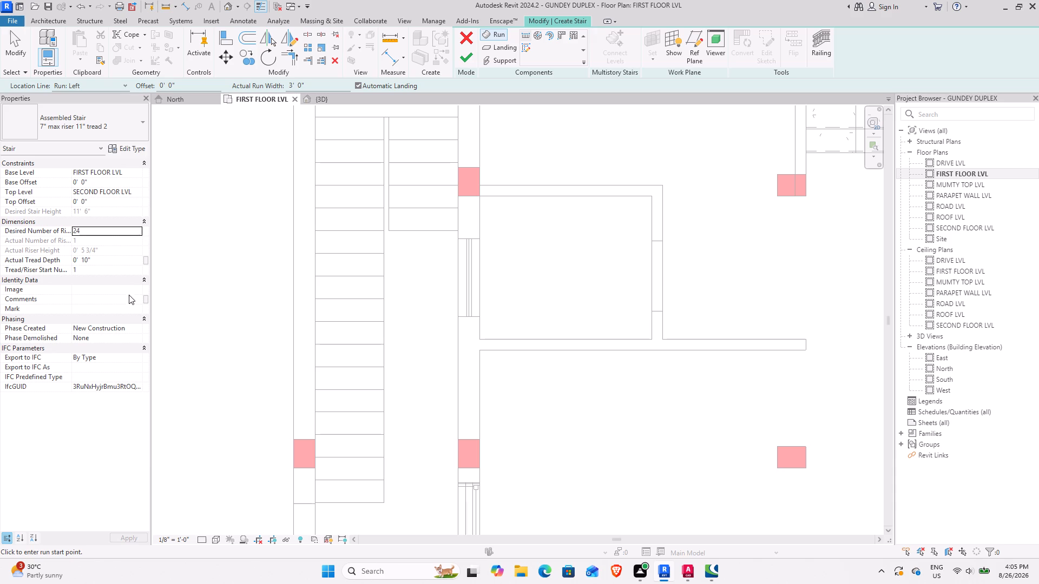
Draw the first 3'-0" wide run, 6 risers and 4'-2" long, up along the outer stair's short flight on the CAD plan.
middle_click_drag(380, 253, 313, 399)
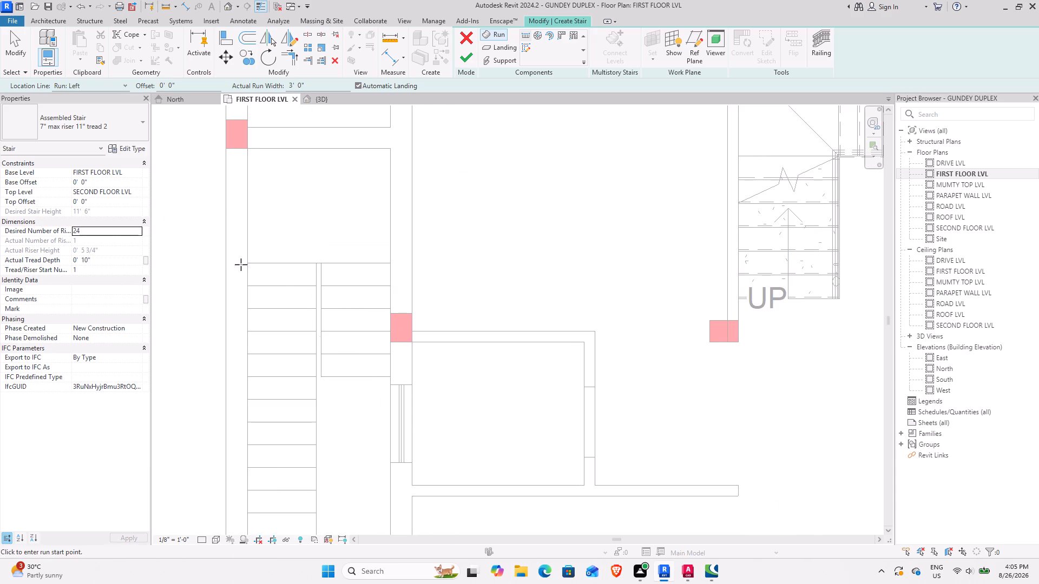
left_click(322, 376)
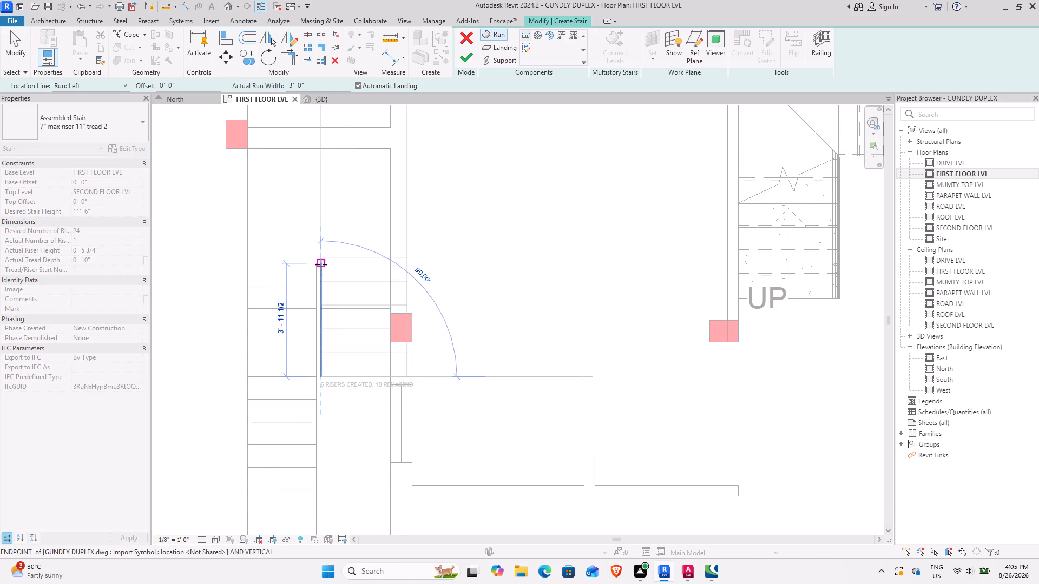
scroll(320, 258, "up", 7)
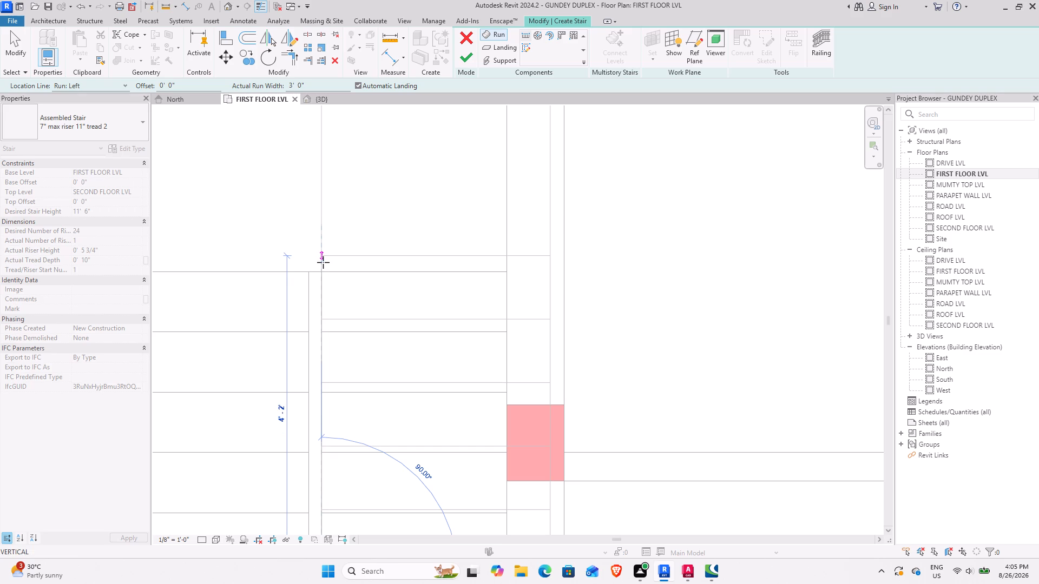
left_click(324, 261)
Draw the return run with the remaining 18 risers alongside the first, from the landing line past the long flight's end on the CAD plan.
scroll(273, 332, "down", 4)
middle_click_drag(274, 333, 317, 333)
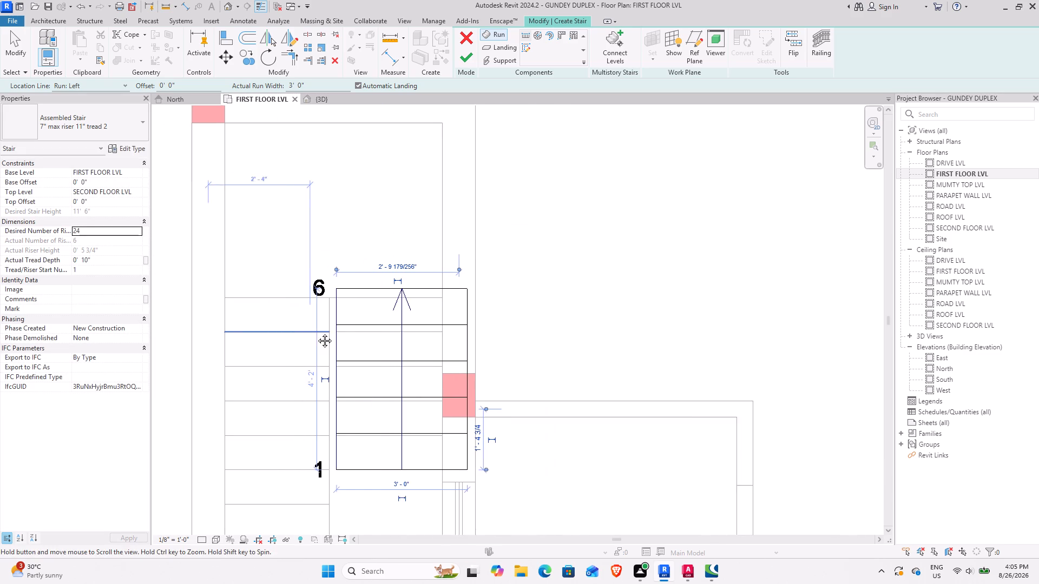
middle_click_drag(317, 333, 323, 335)
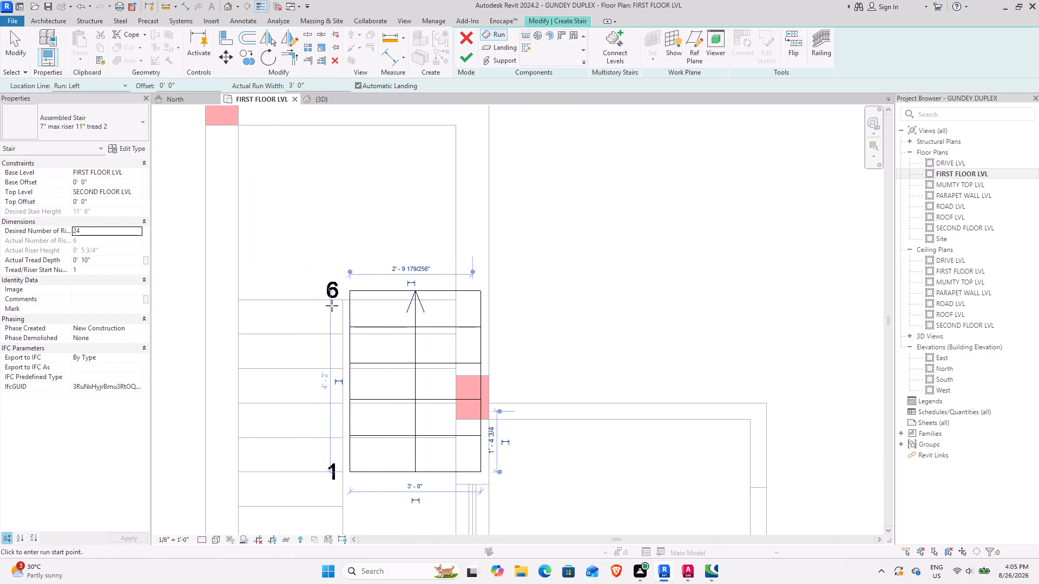
scroll(340, 296, "up", 7)
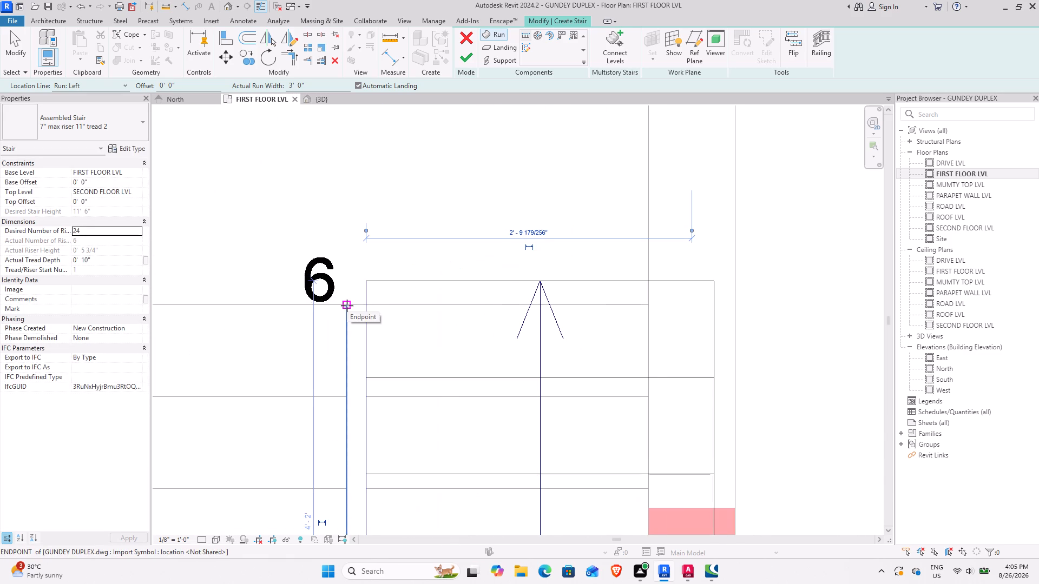
left_click(347, 306)
scroll(295, 380, "down", 9)
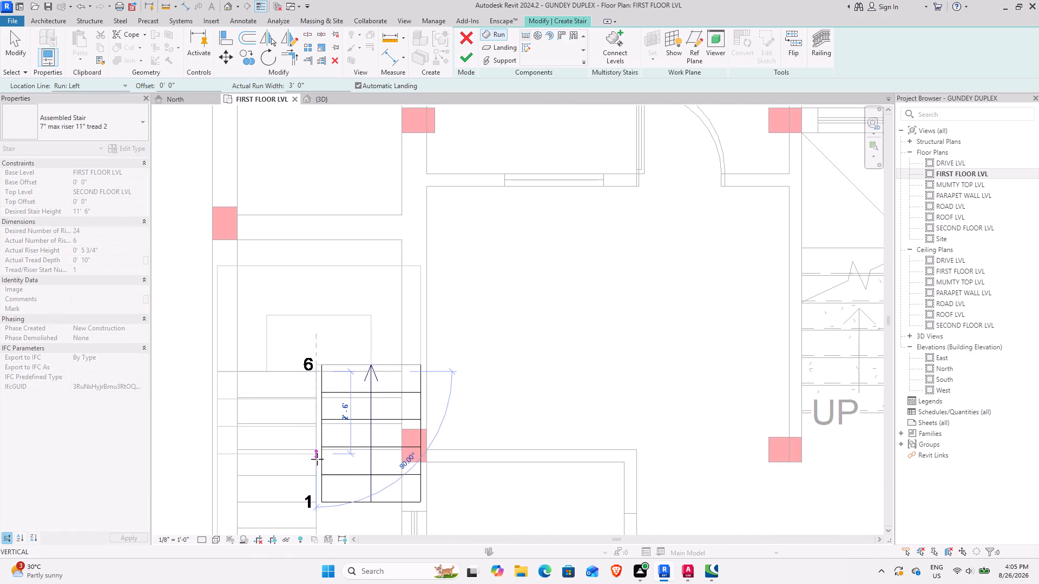
middle_click_drag(312, 459, 350, 268)
scroll(342, 315, "down", 8)
middle_click_drag(340, 370, 349, 311)
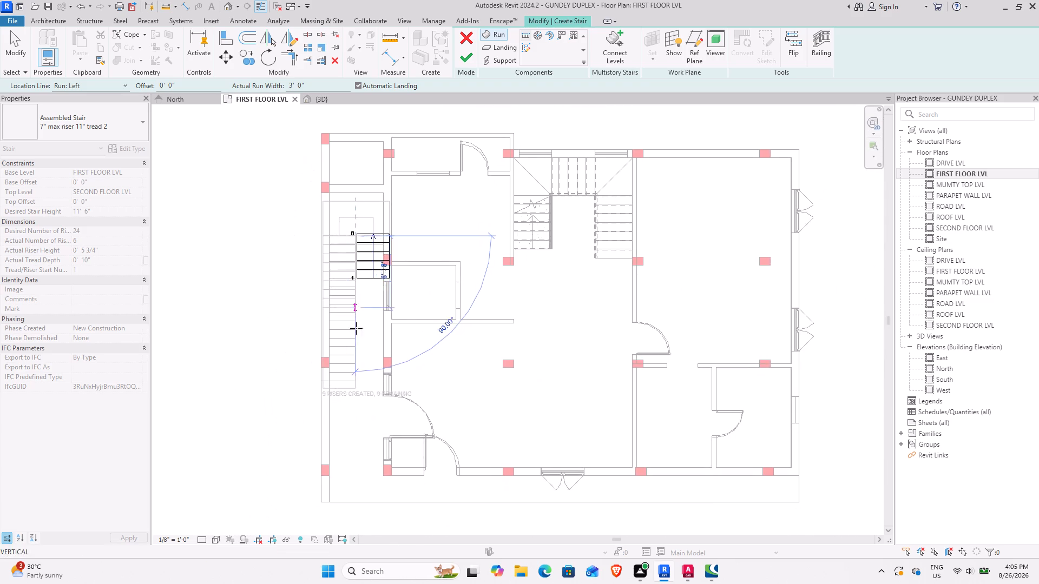
scroll(356, 382, "up", 11)
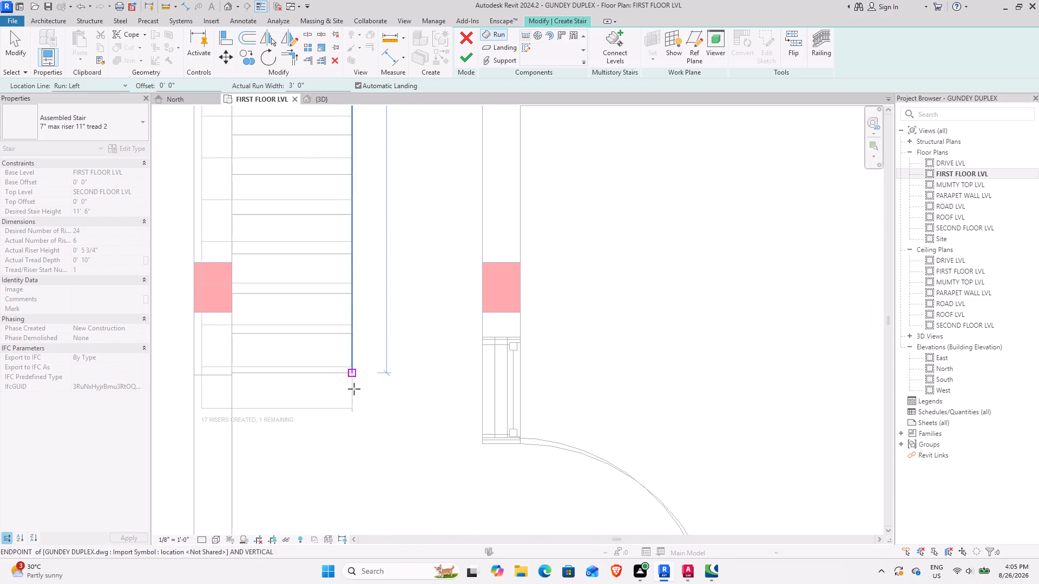
left_click(354, 412)
key("grave")
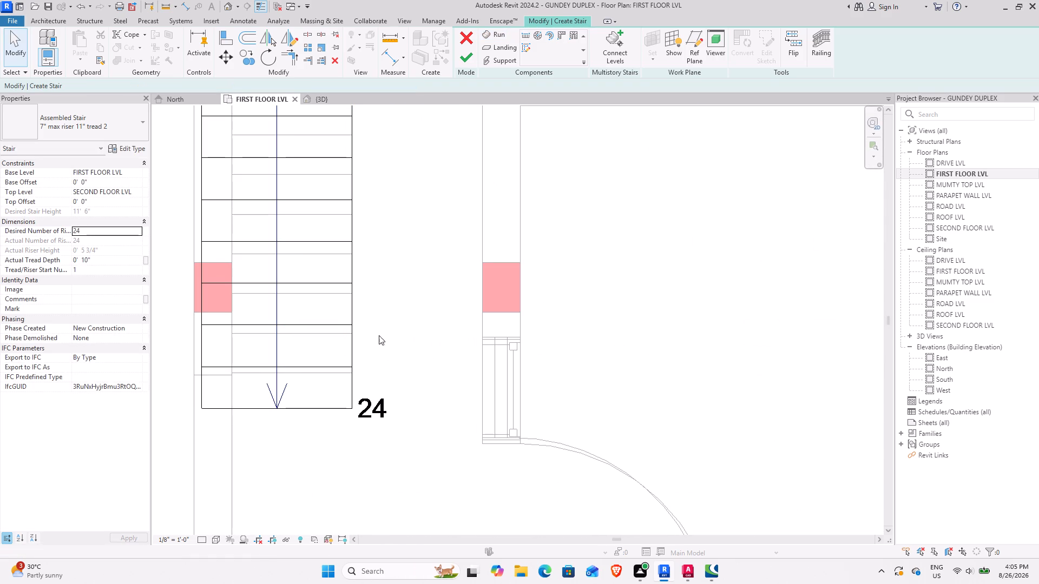
Narrow the six-riser run to about 2'-5" by moving its outer edge to the house wall's face.
scroll(374, 286, "down", 7)
middle_click_drag(376, 283, 358, 440)
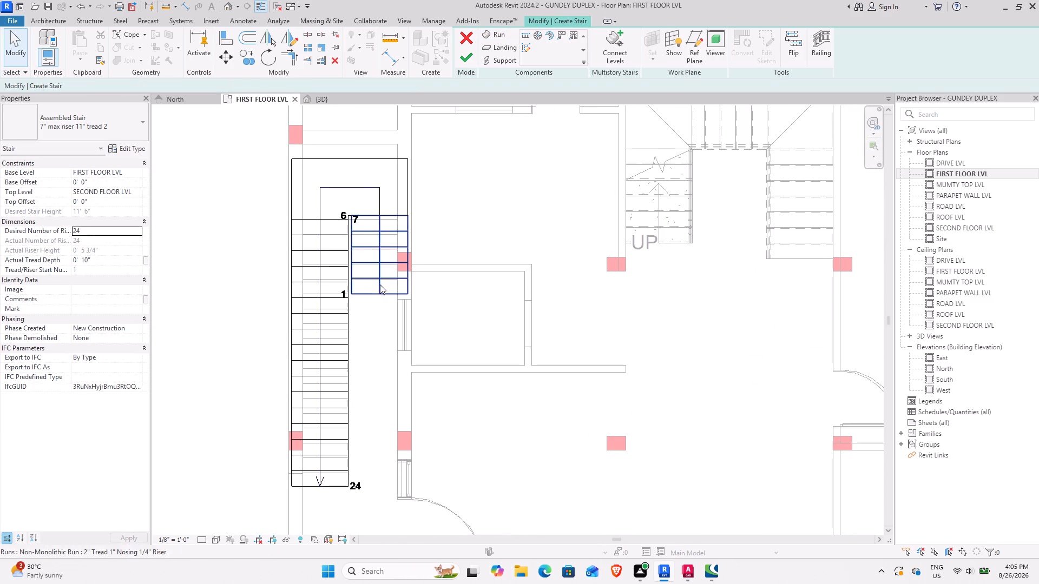
scroll(357, 224, "up", 7)
middle_click_drag(367, 232, 379, 338)
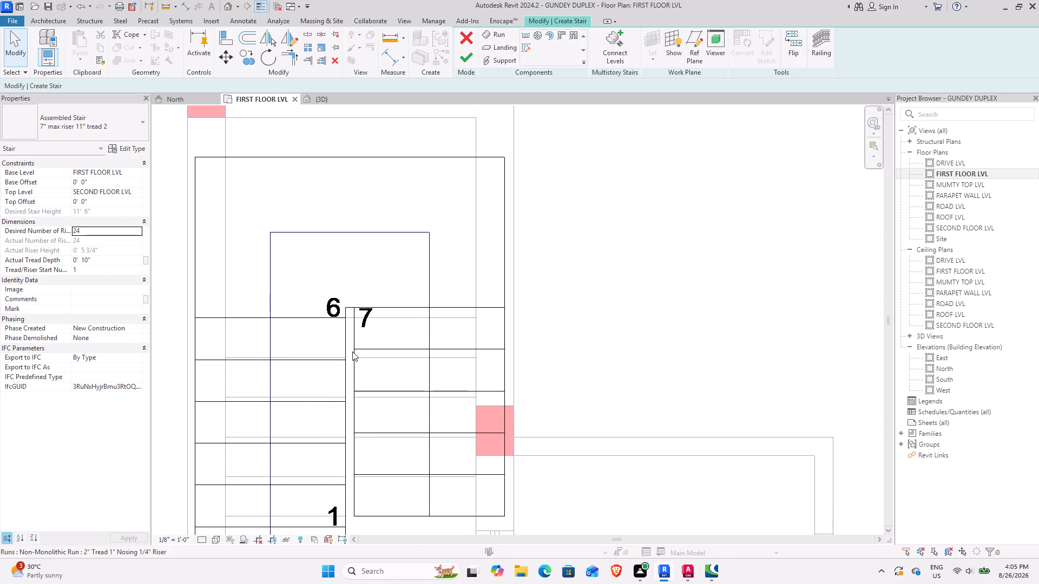
left_click(352, 351)
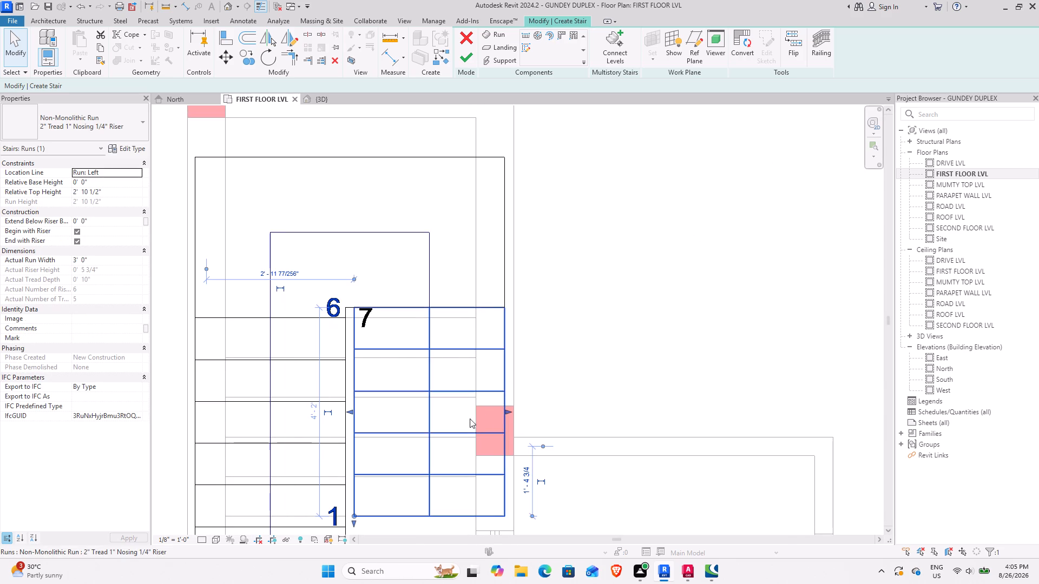
left_click_drag(508, 413, 477, 412)
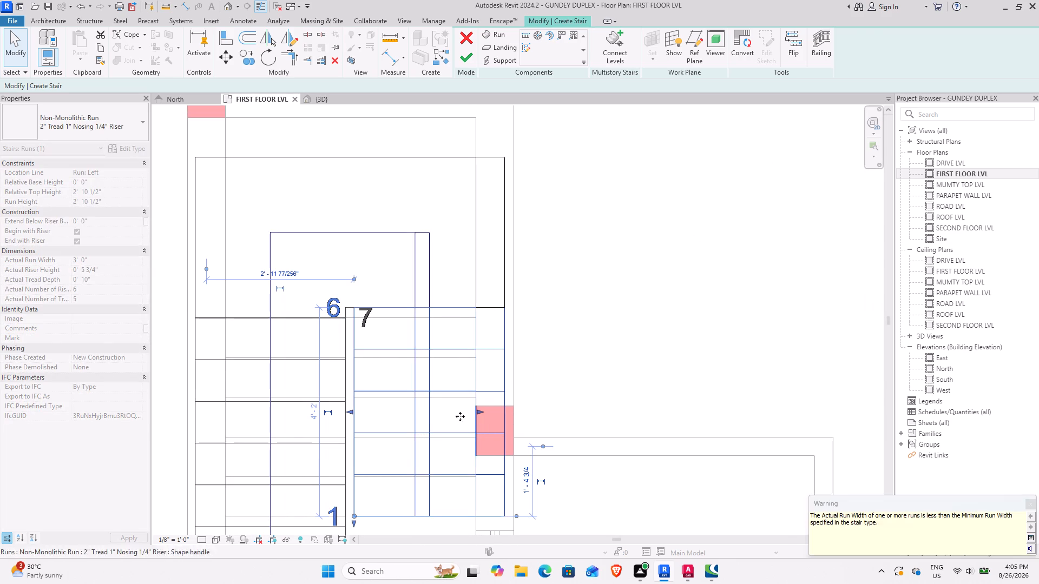
Narrow the 18-riser run by moving its outer edge to the inner face of the outer boundary wall.
scroll(378, 423, "down", 3)
middle_click_drag(358, 416, 427, 336)
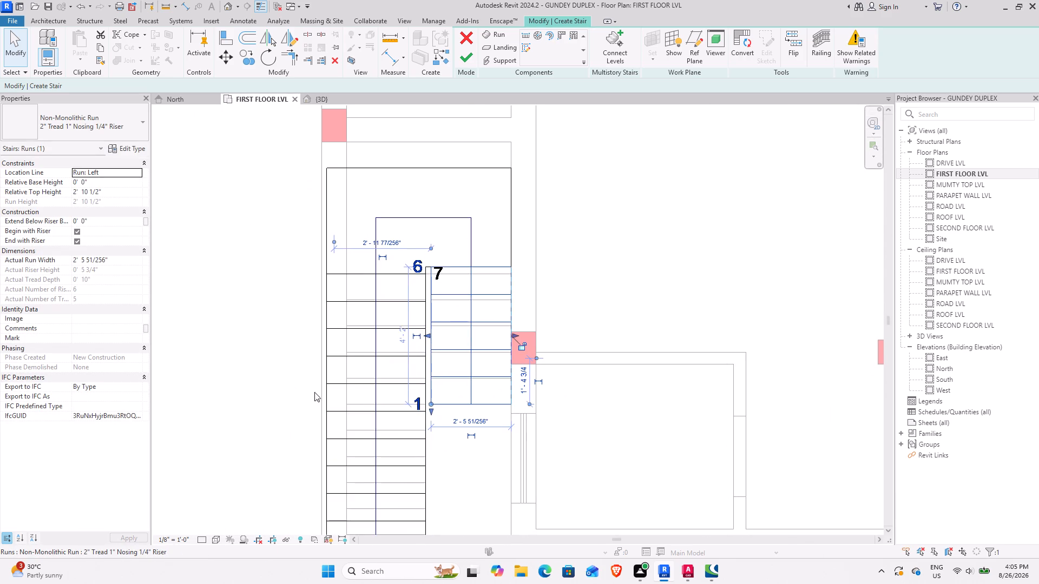
left_click(412, 437)
middle_click_drag(357, 440, 346, 303)
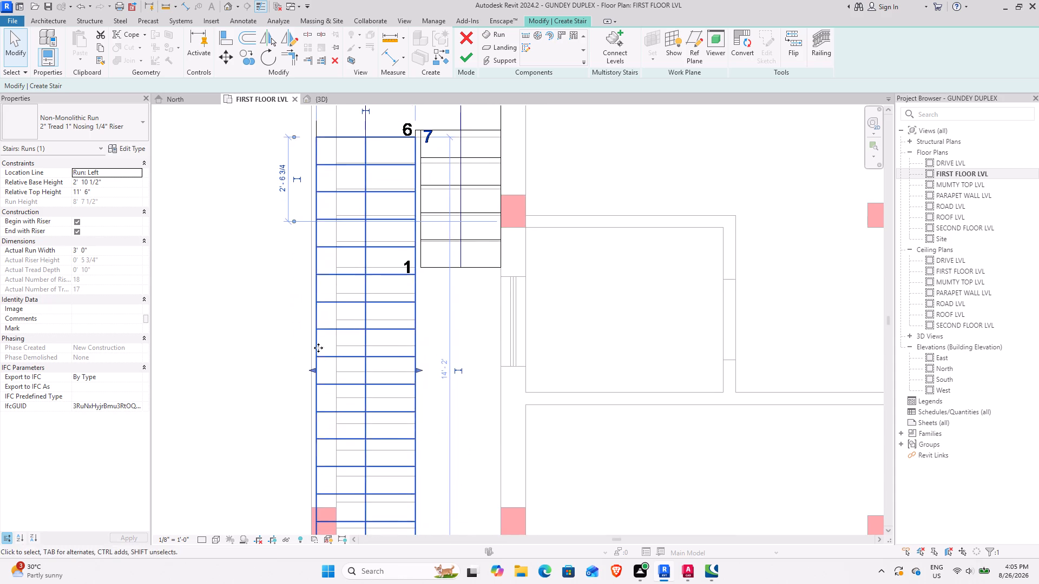
left_click_drag(311, 368, 338, 372)
left_click(459, 405)
Extend the landing to 3'-9 1/2" deep so it meets the wall line behind it, and finish the stair.
scroll(436, 391, "down", 3)
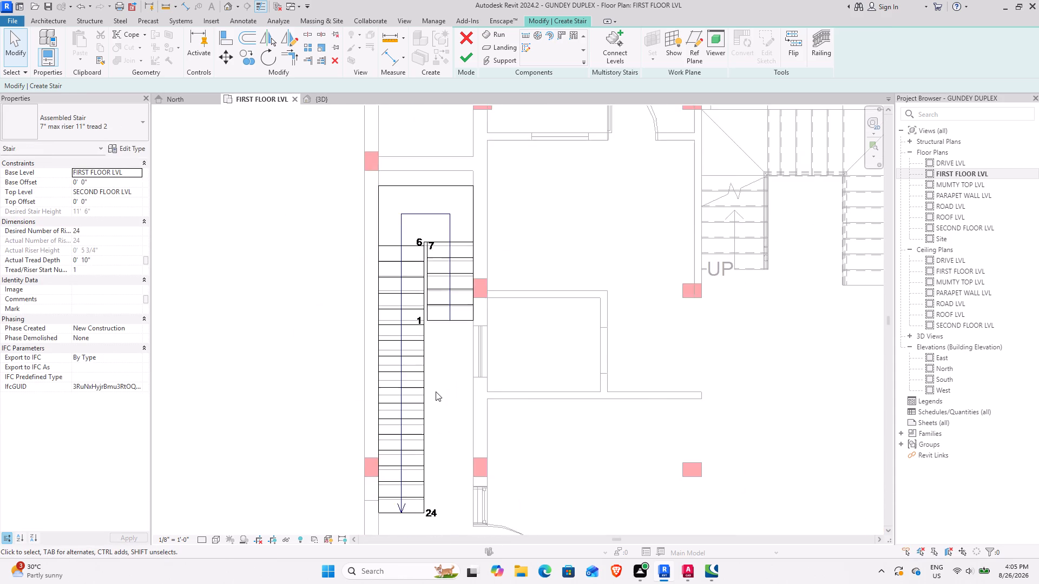
scroll(436, 391, "down", 3)
left_click(422, 237)
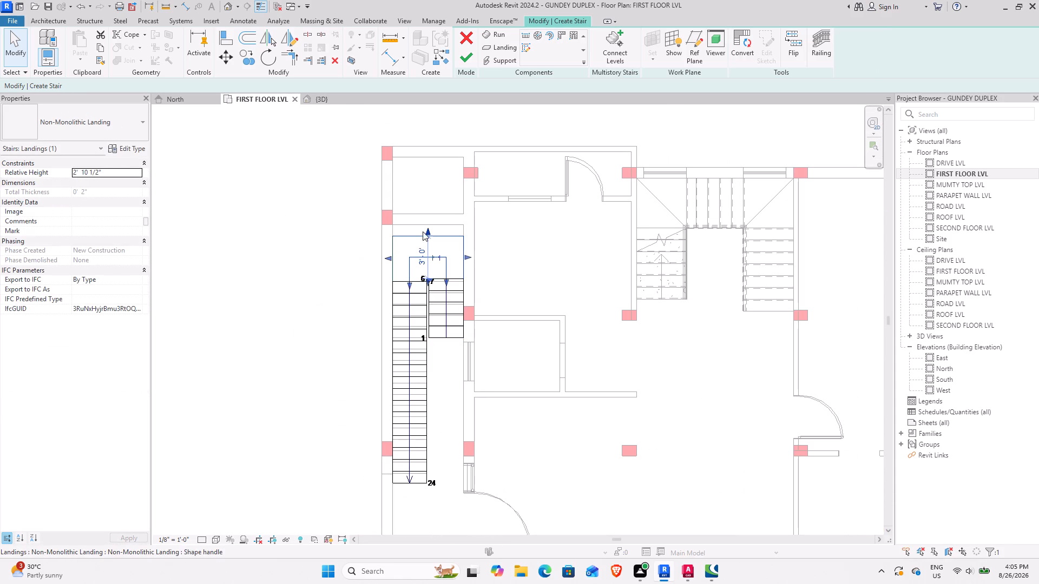
scroll(423, 224, "up", 9)
left_click_drag(432, 263, 434, 243)
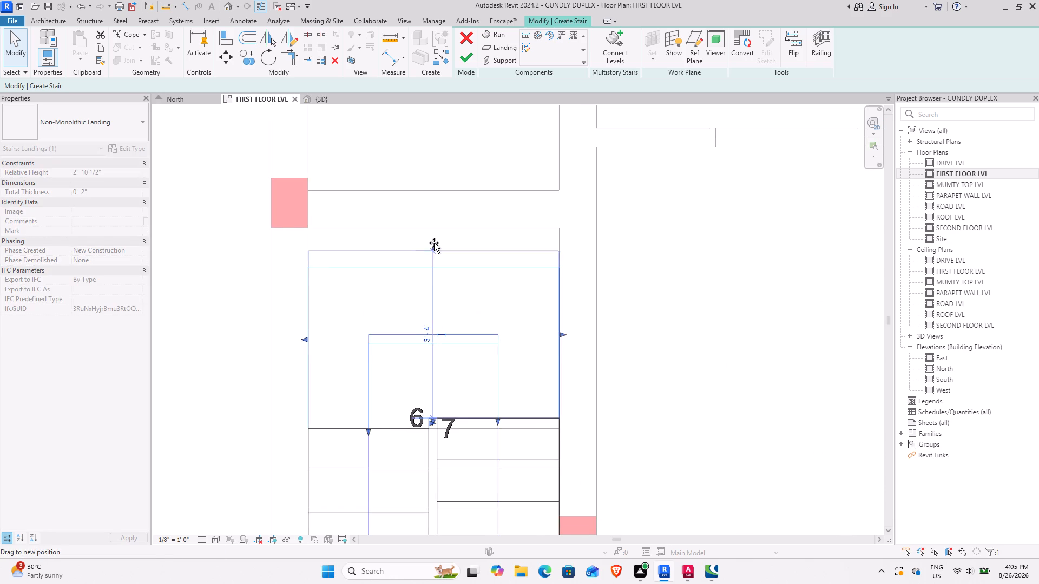
left_click_drag(434, 243, 435, 230)
left_click(470, 54)
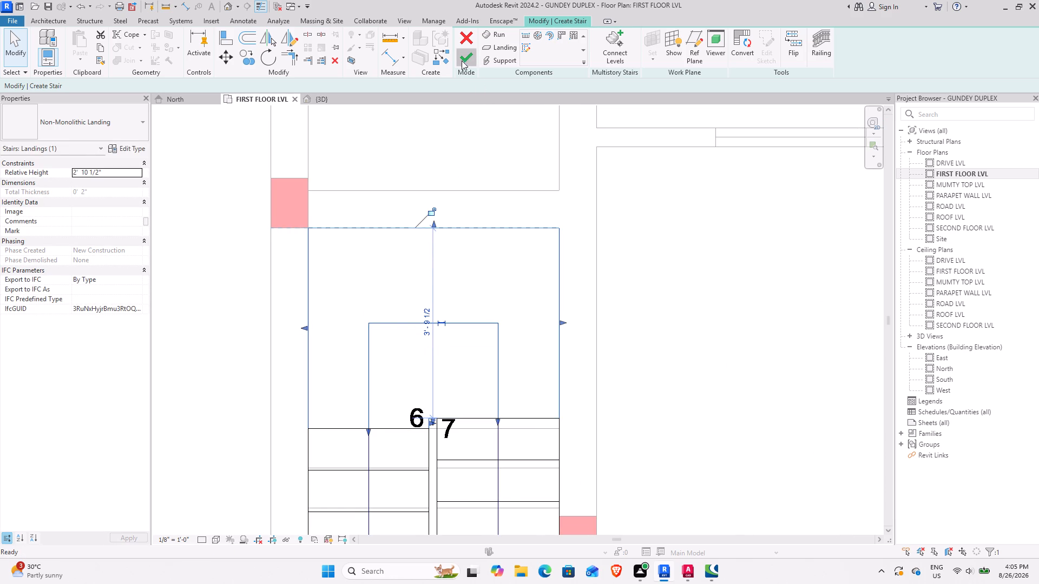
In the 3D view, delete the outer stair's railing that runs along the walls and around the landing.
left_click(321, 95)
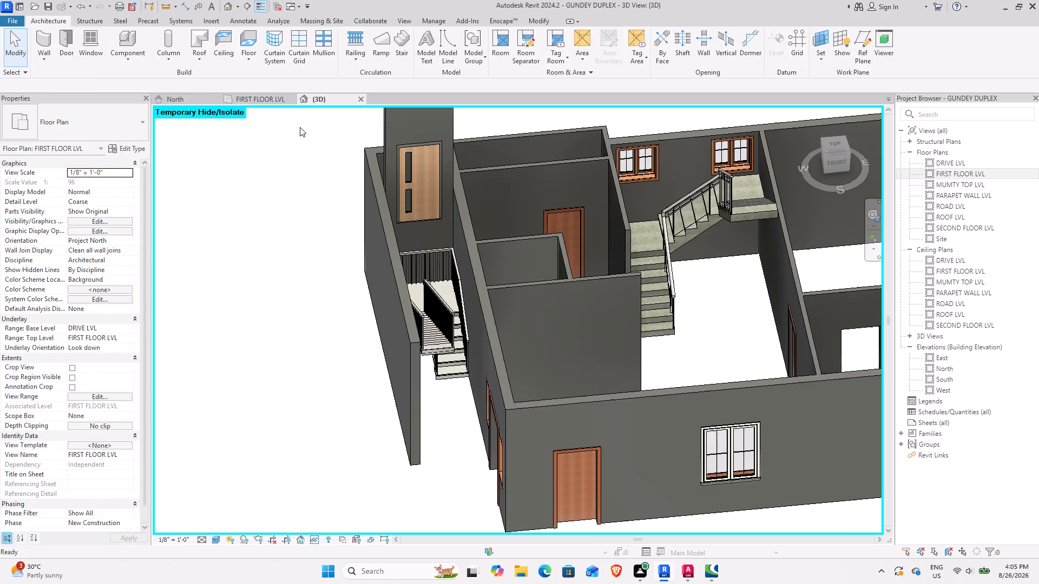
middle_click_drag(358, 318, 260, 193)
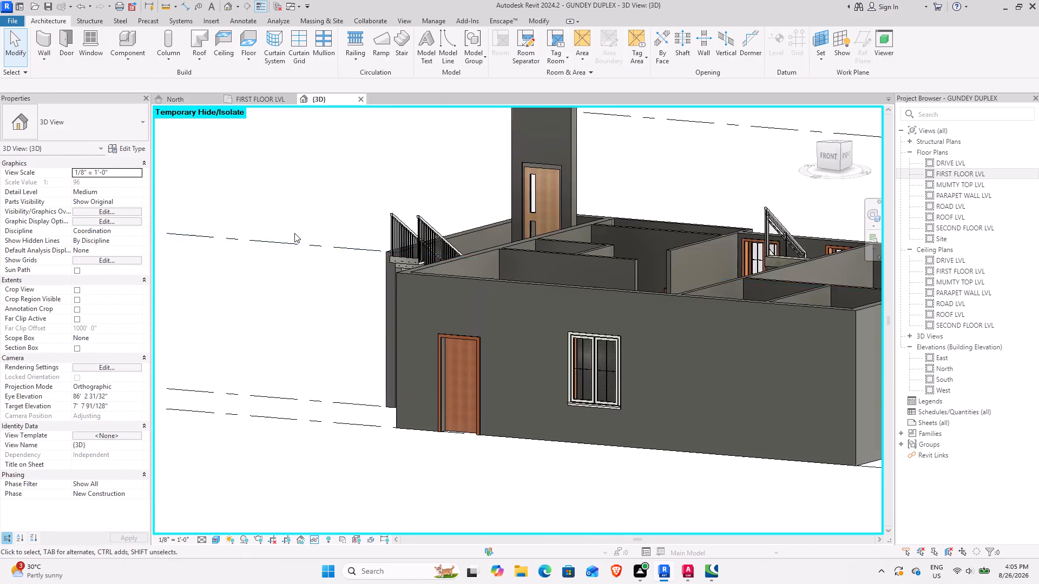
middle_click_drag(316, 242, 399, 387, "shift")
middle_click_drag(379, 381, 370, 355)
left_click(438, 233)
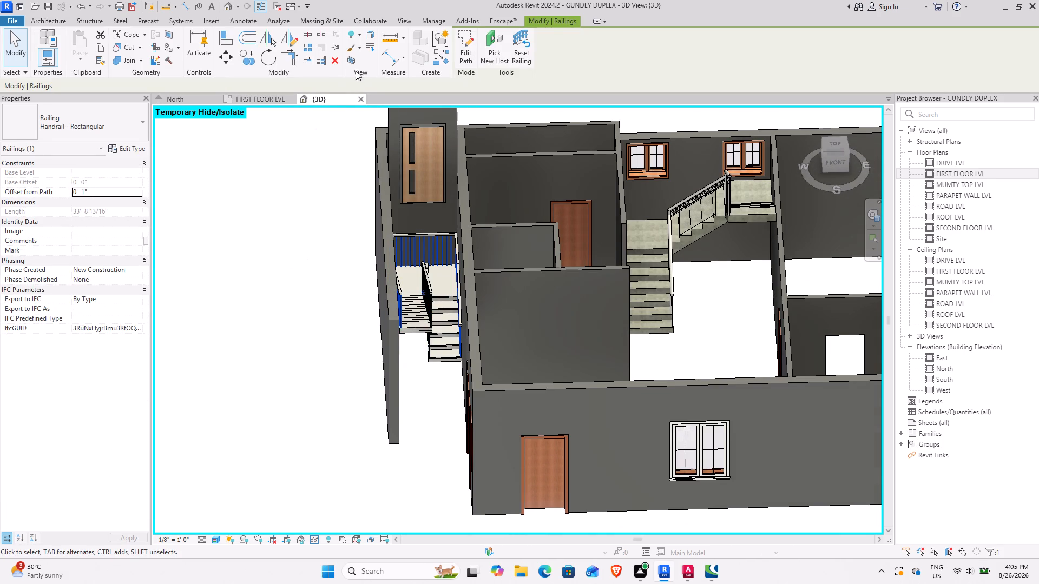
left_click(338, 62)
Edit the stair's inner railing path from above, adding a 1" radius semicircular arc around its short landing end.
middle_click_drag(392, 343, 363, 353)
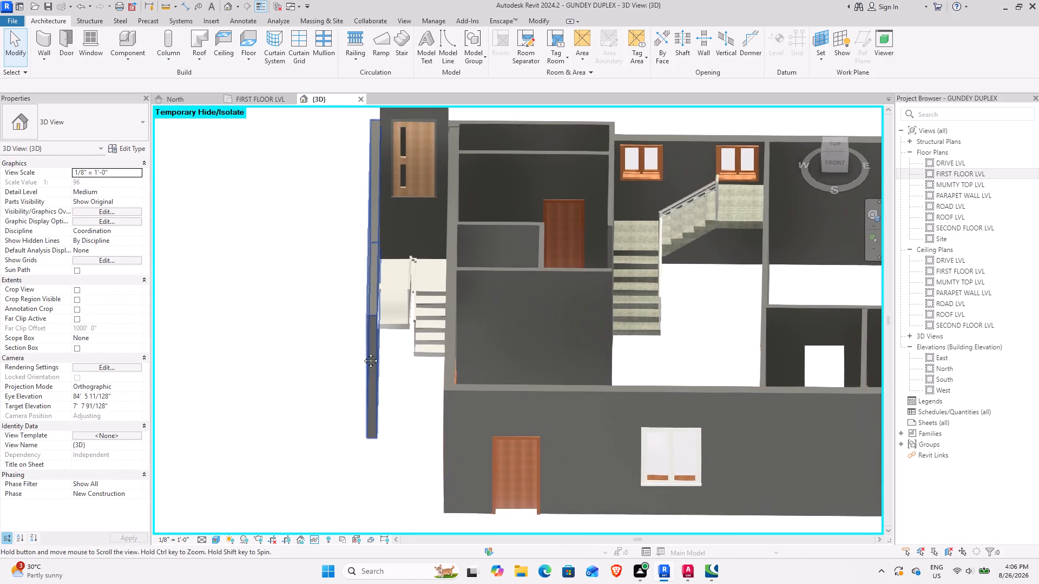
middle_click_drag(363, 353, 346, 367)
scroll(413, 233, "up", 7)
middle_click_drag(371, 338, 378, 322, "shift")
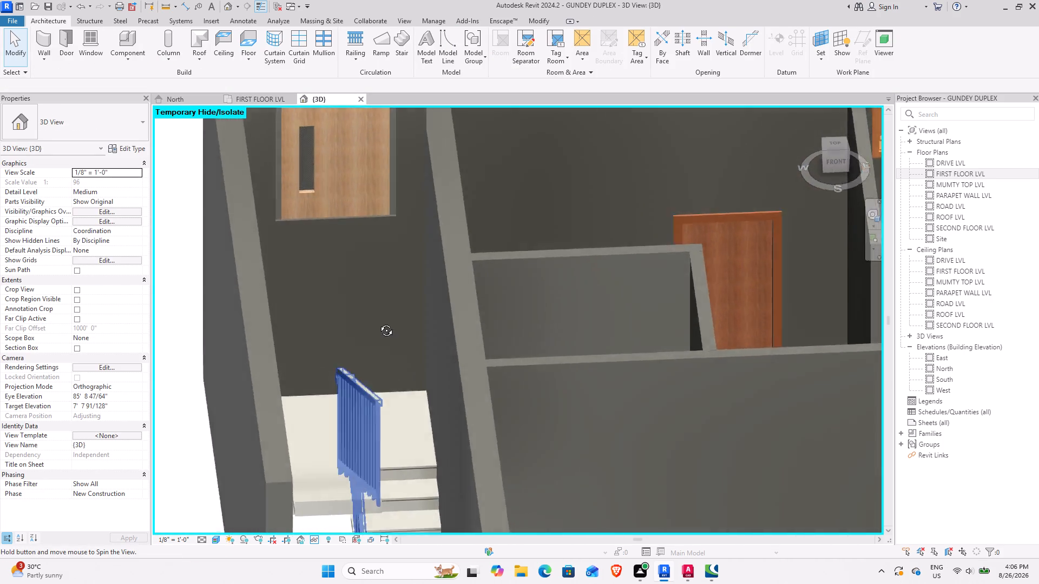
middle_click_drag(378, 322, 346, 338, "shift")
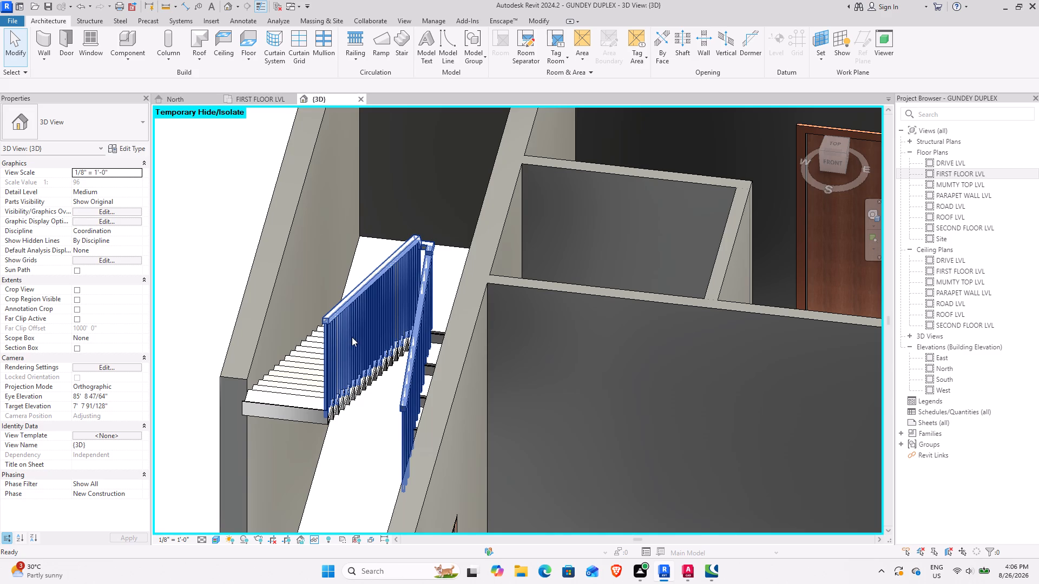
left_click(358, 310)
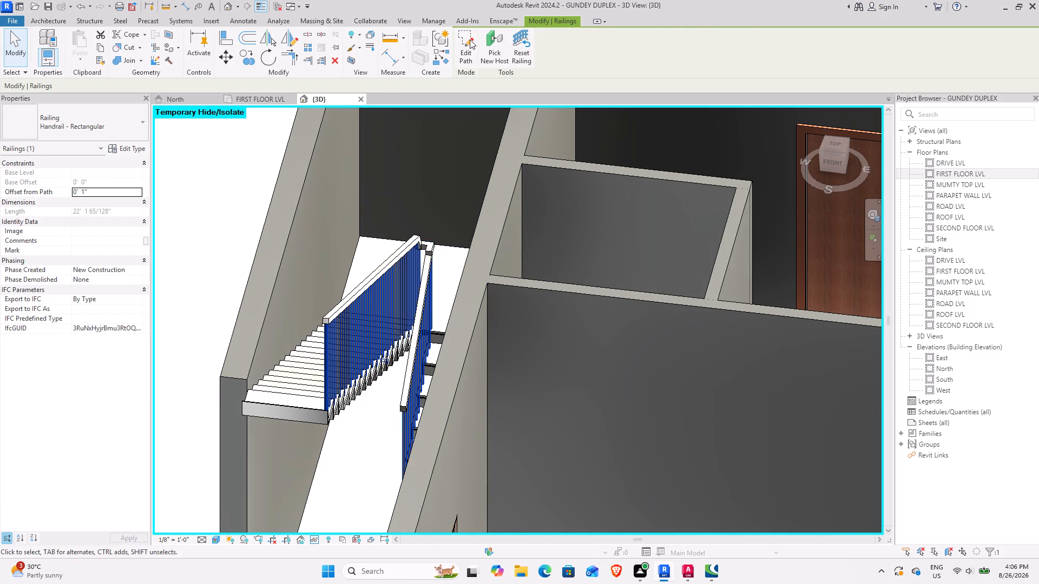
left_click(468, 40)
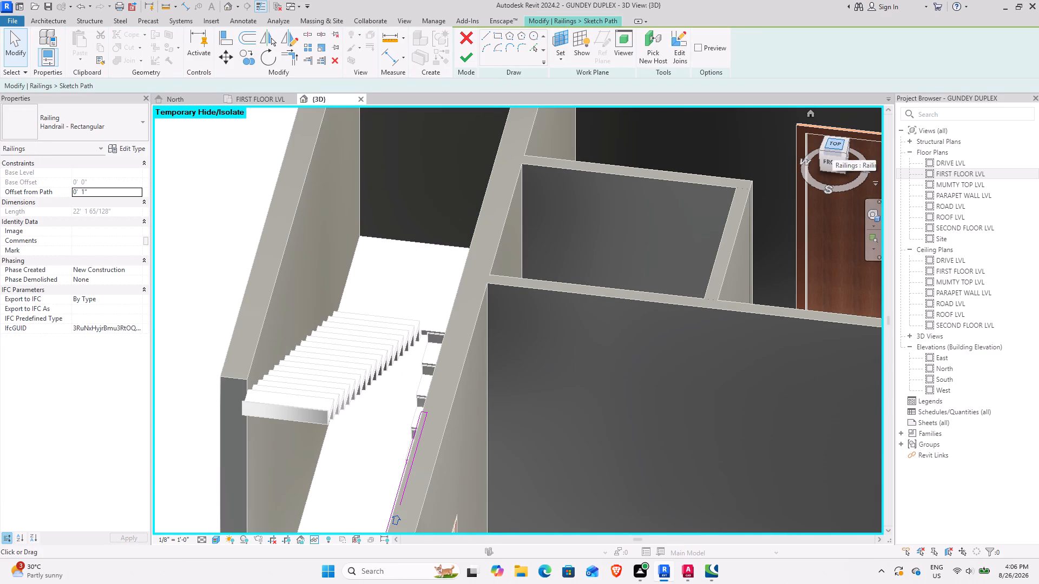
left_click(832, 145)
scroll(522, 283, "up", 3)
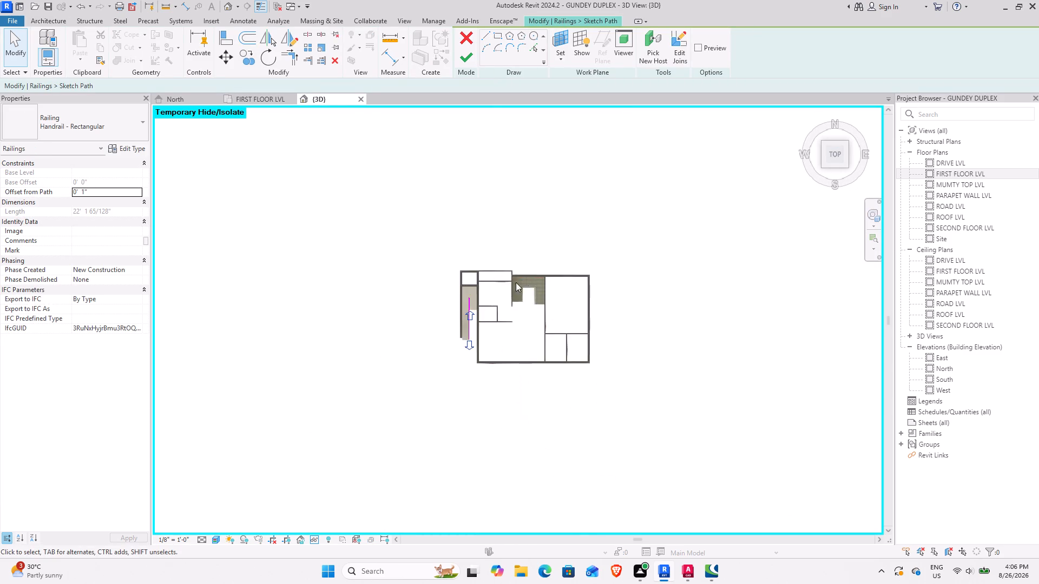
scroll(516, 282, "up", 20)
scroll(516, 282, "up", 3)
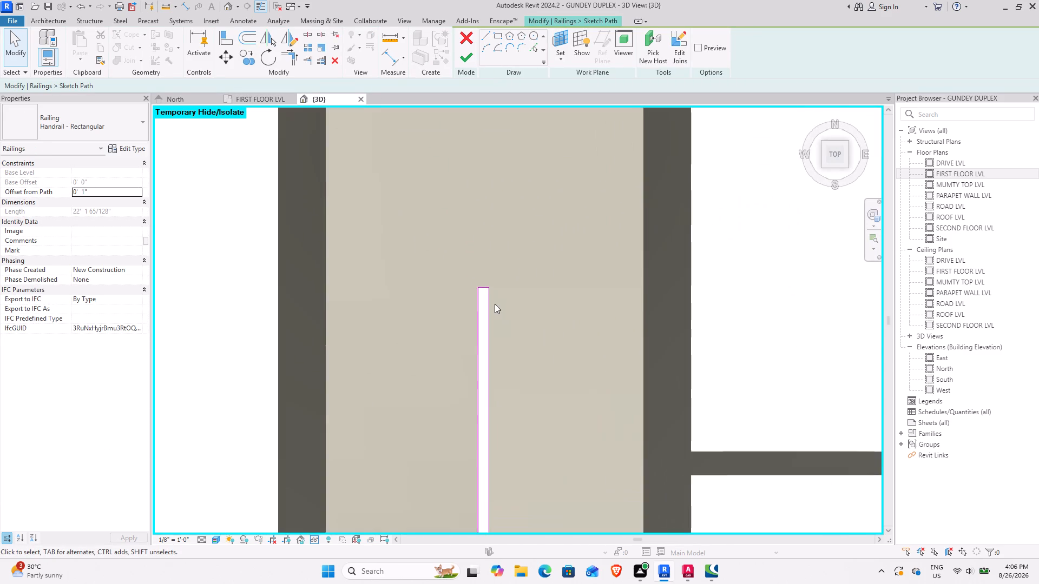
scroll(495, 304, "up", 3)
middle_click_drag(501, 298, 479, 330)
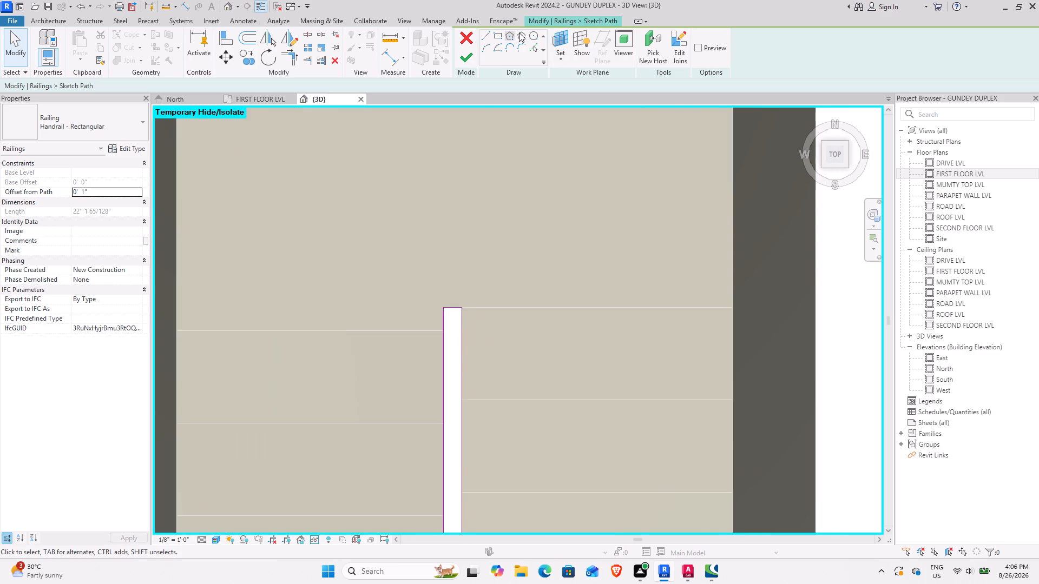
left_click(491, 49)
left_click(442, 306)
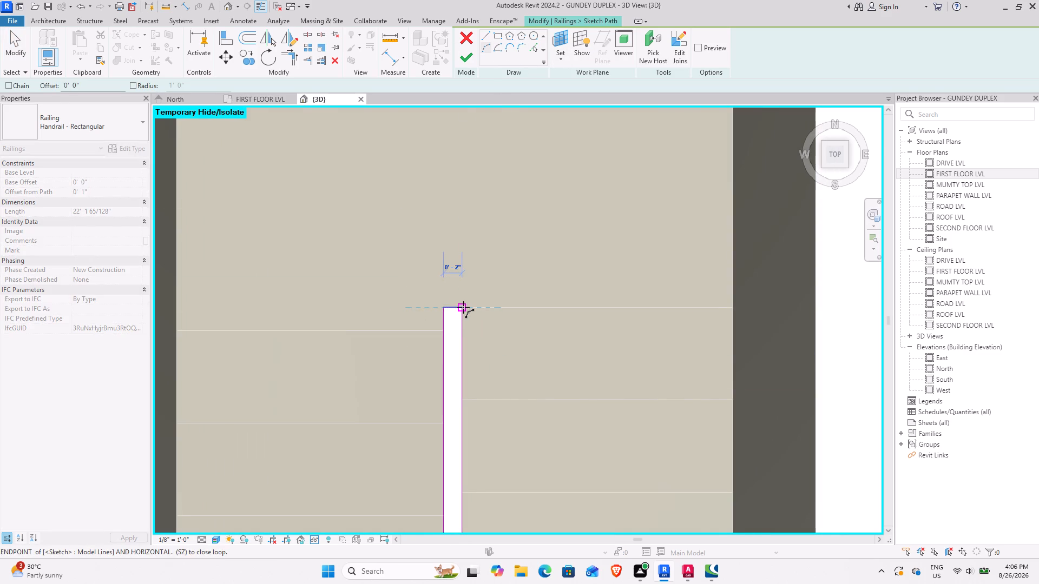
left_click(463, 307)
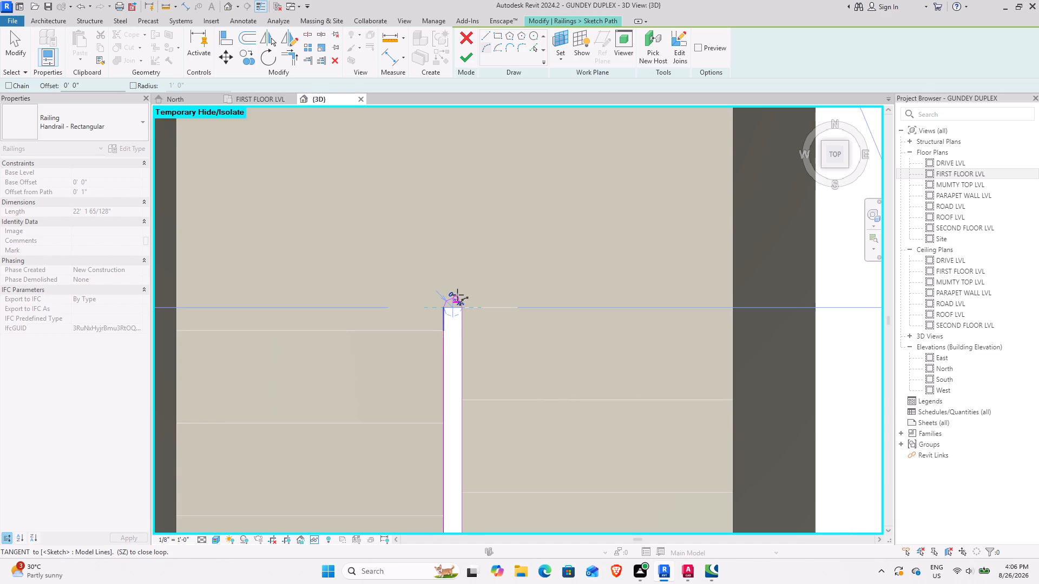
left_click(457, 295)
scroll(469, 291, "up", 8)
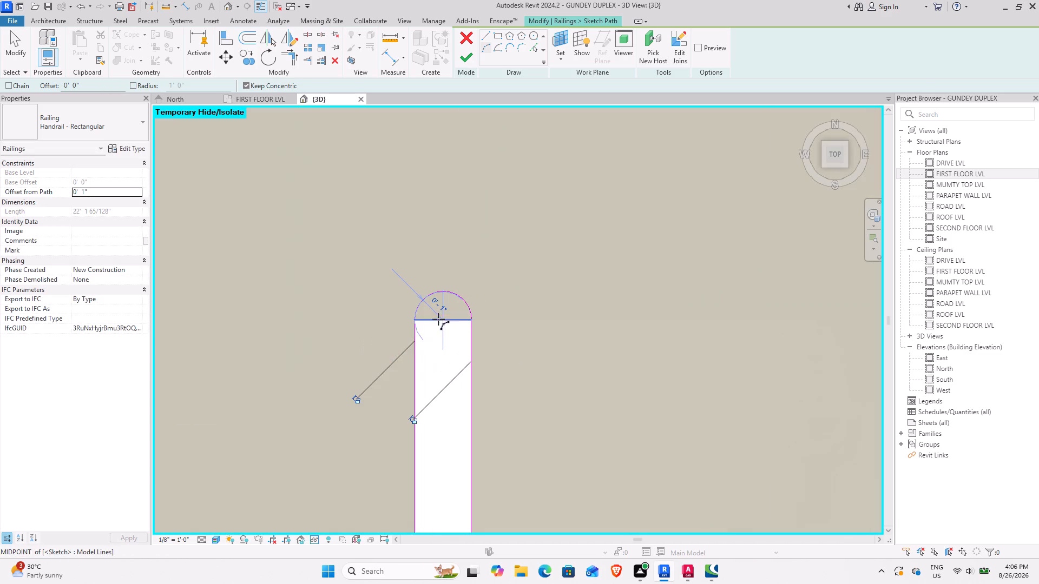
Delete the short straight segment beneath the arc so the railing path is one connected line, and finish the path.
left_click(463, 60)
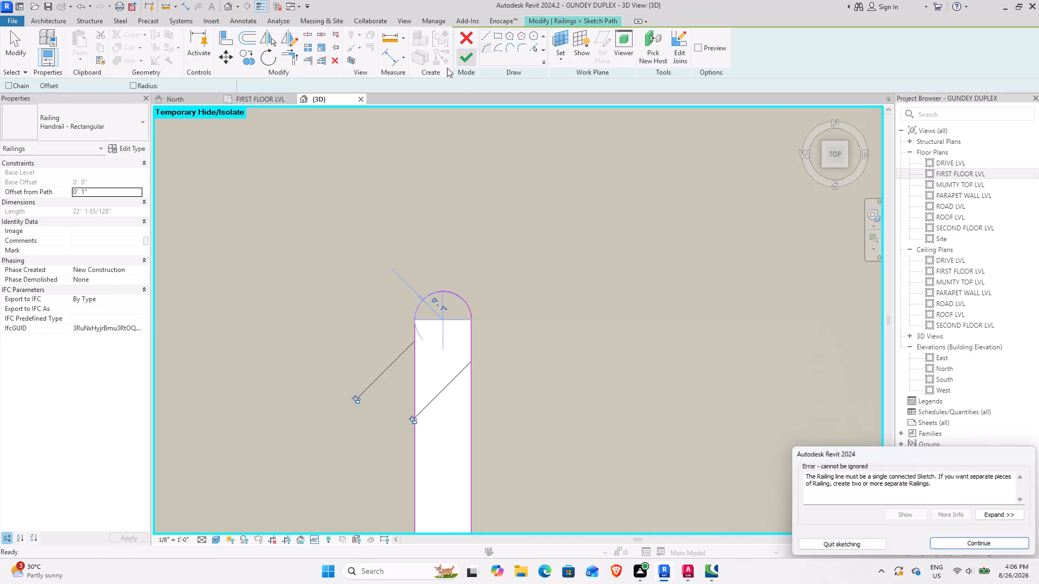
left_click(995, 545)
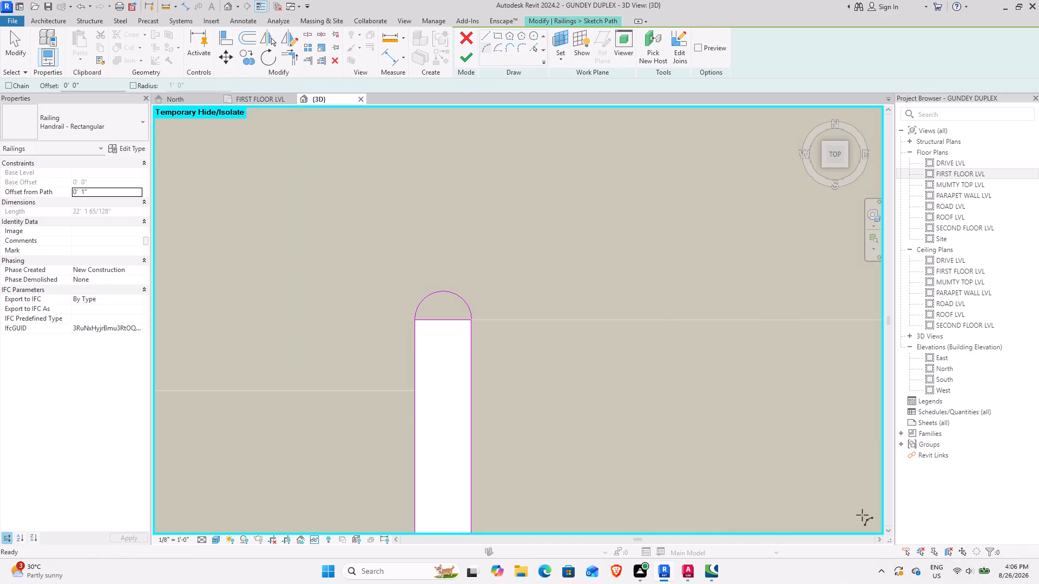
left_click(462, 52)
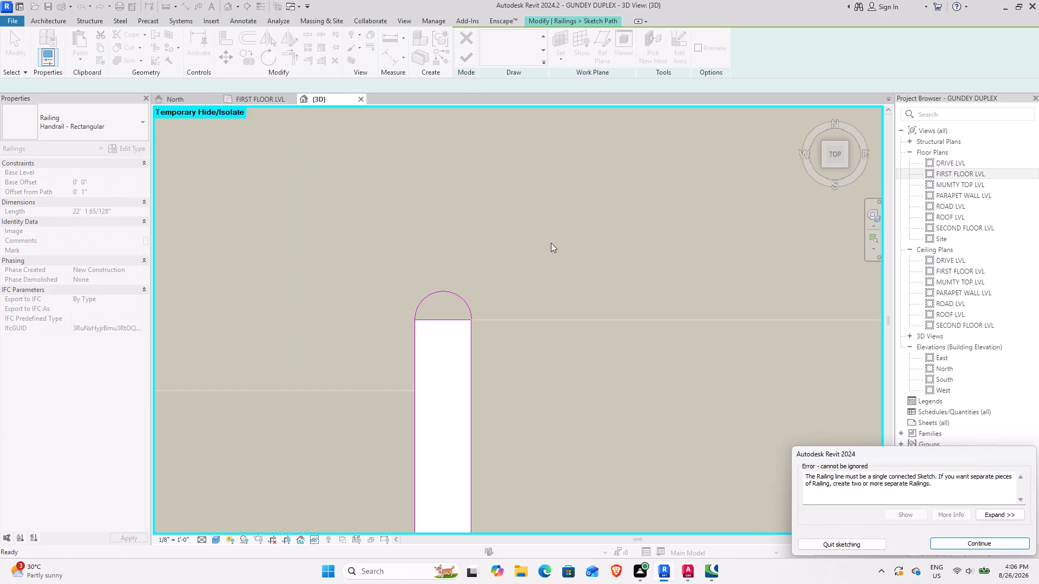
key("grave")
left_click(993, 539)
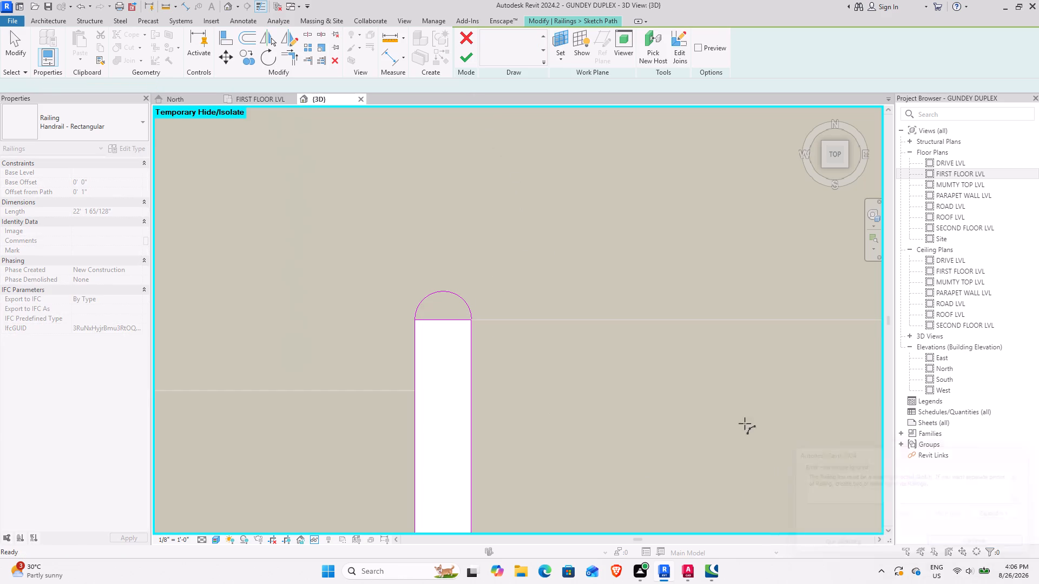
key("grave")
type("``")
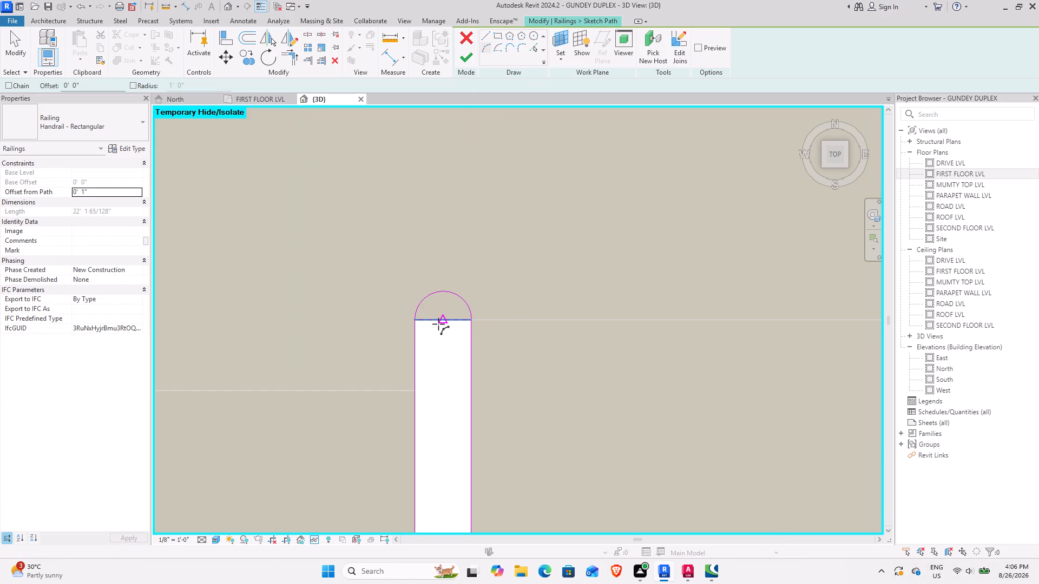
key("Escape")
key("Escape")
key("Escape")
left_click(447, 323)
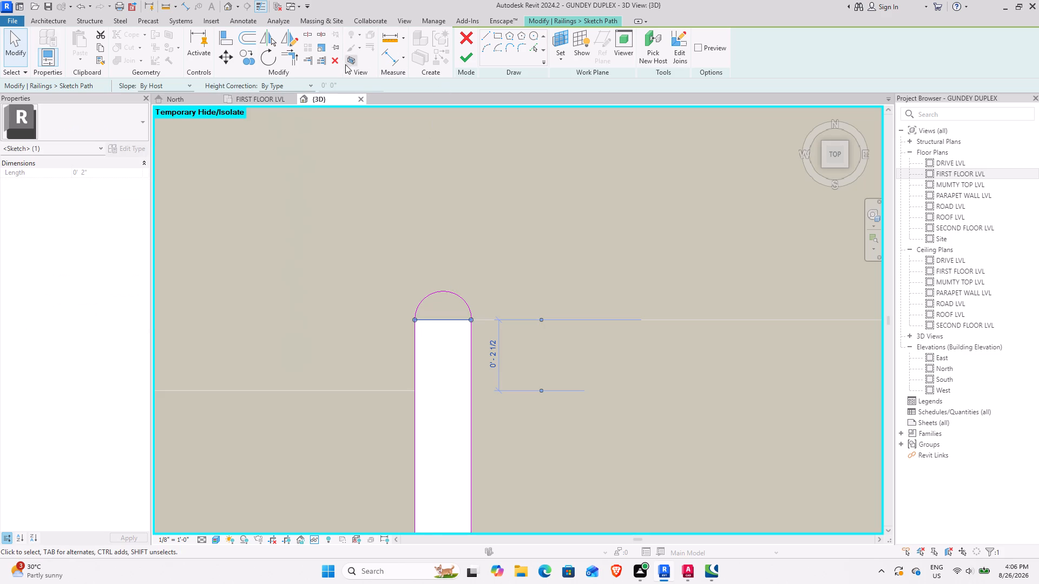
left_click(339, 64)
left_click(464, 64)
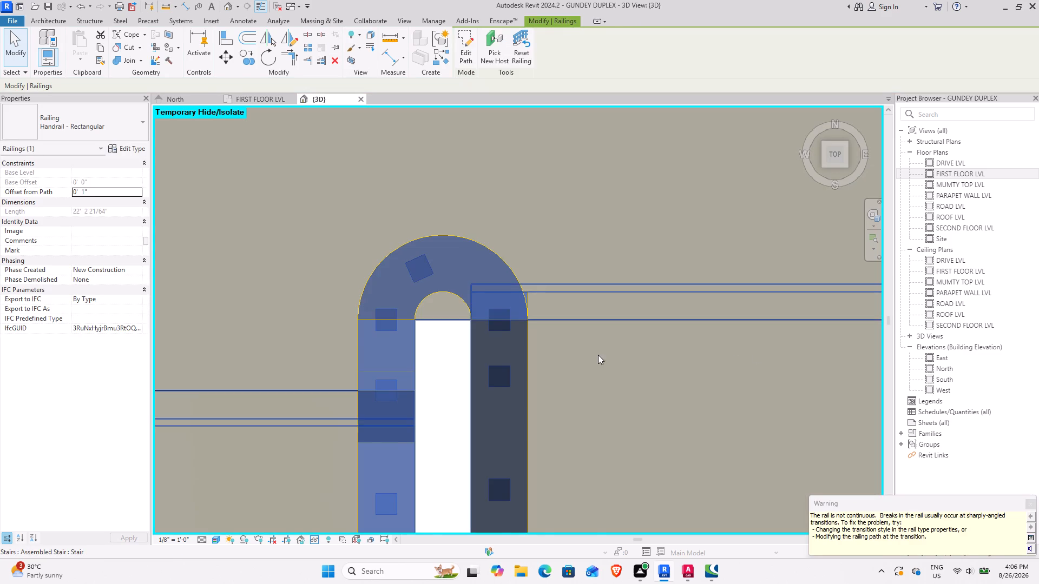
Examine the inner railing's rounded turn at the landing and its course along both flights from several angles.
scroll(597, 355, "down", 11)
scroll(453, 330, "down", 4)
middle_click_drag(492, 374, 395, 268, "shift")
scroll(451, 363, "down", 4)
middle_click_drag(488, 400, 540, 238)
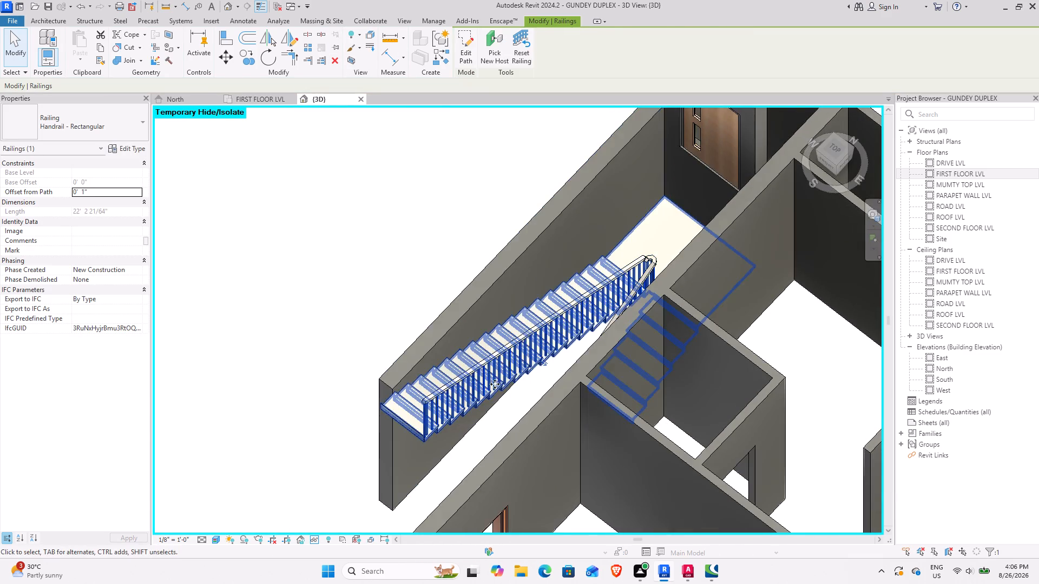
middle_click_drag(490, 380, 596, 361)
middle_click_drag(530, 351, 560, 369)
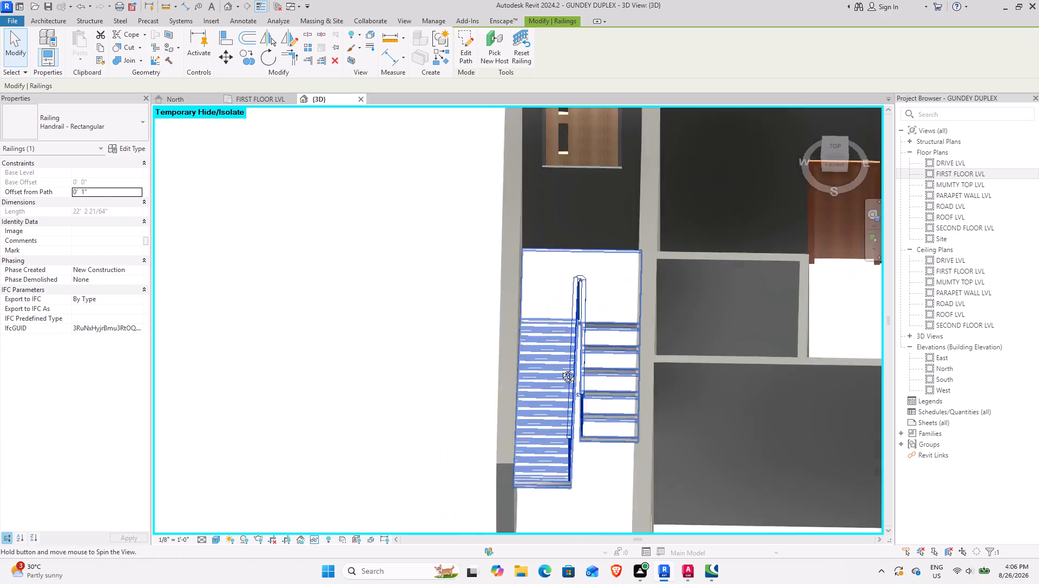
middle_click_drag(560, 369, 615, 405)
scroll(508, 266, "up", 9)
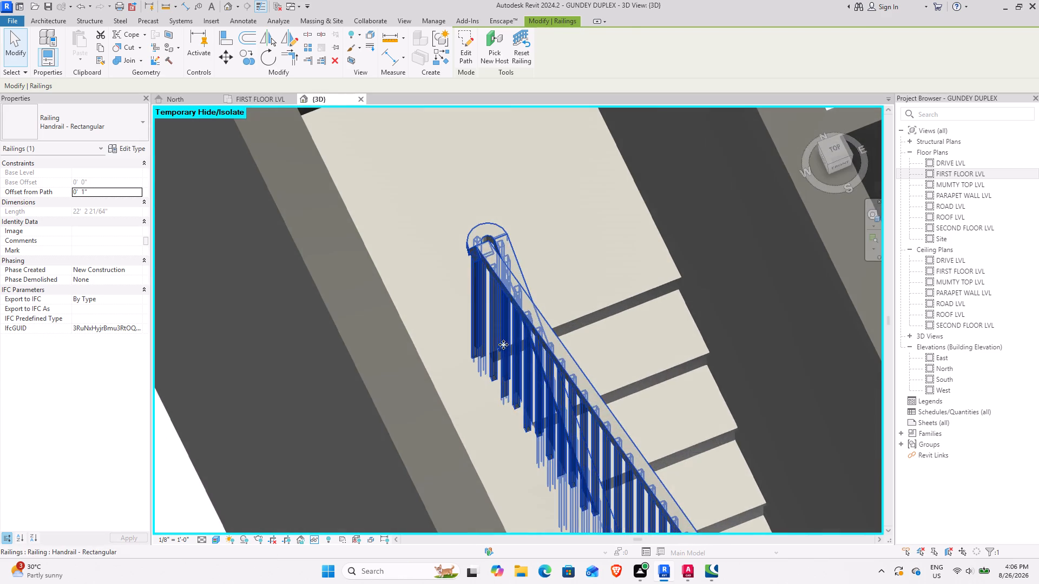
middle_click_drag(503, 344, 584, 375)
middle_click_drag(544, 386, 699, 241)
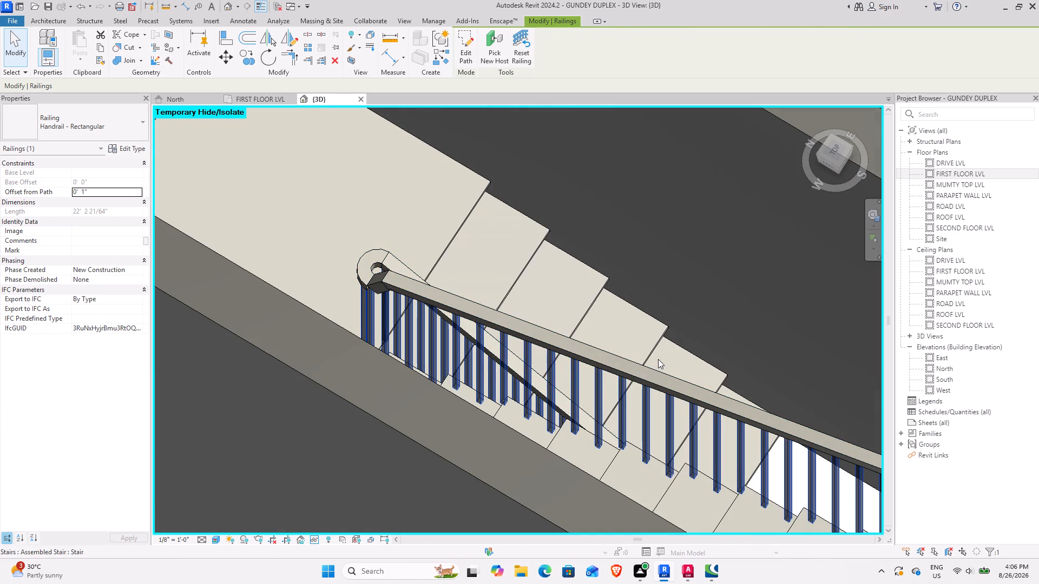
middle_click_drag(648, 359, 574, 304, "shift")
scroll(600, 312, "down", 9)
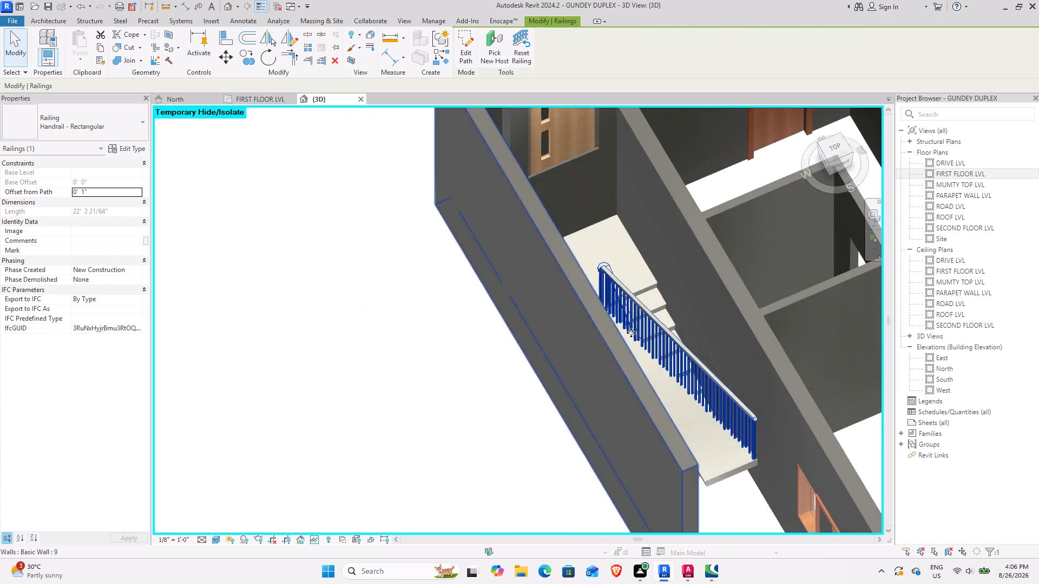
middle_click_drag(627, 330, 536, 295)
Change the outer stair's inner railing to a railing type with widely spaced posts and horizontal rails.
left_click(674, 349)
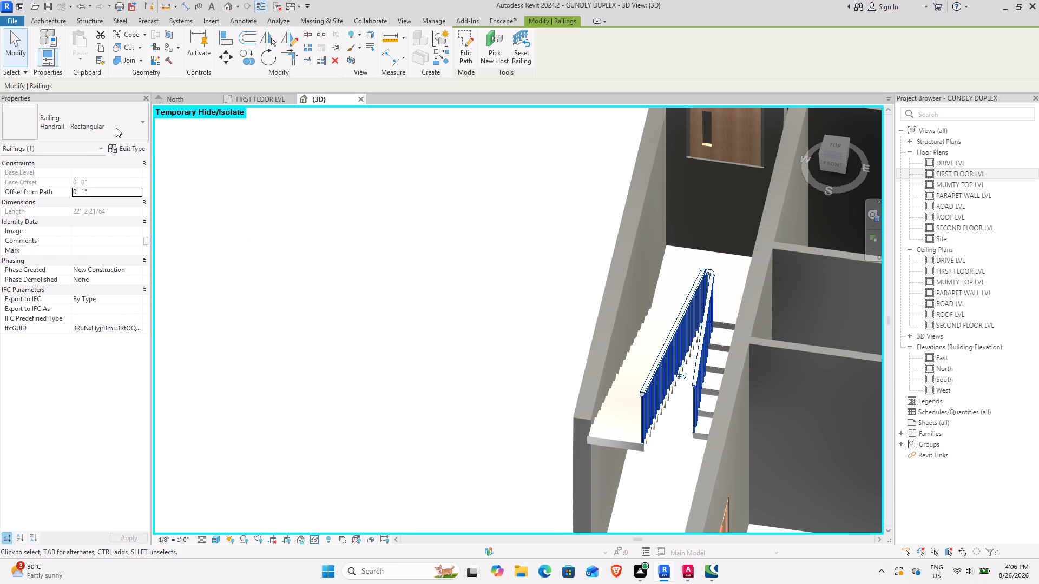
left_click(116, 128)
left_click(60, 175)
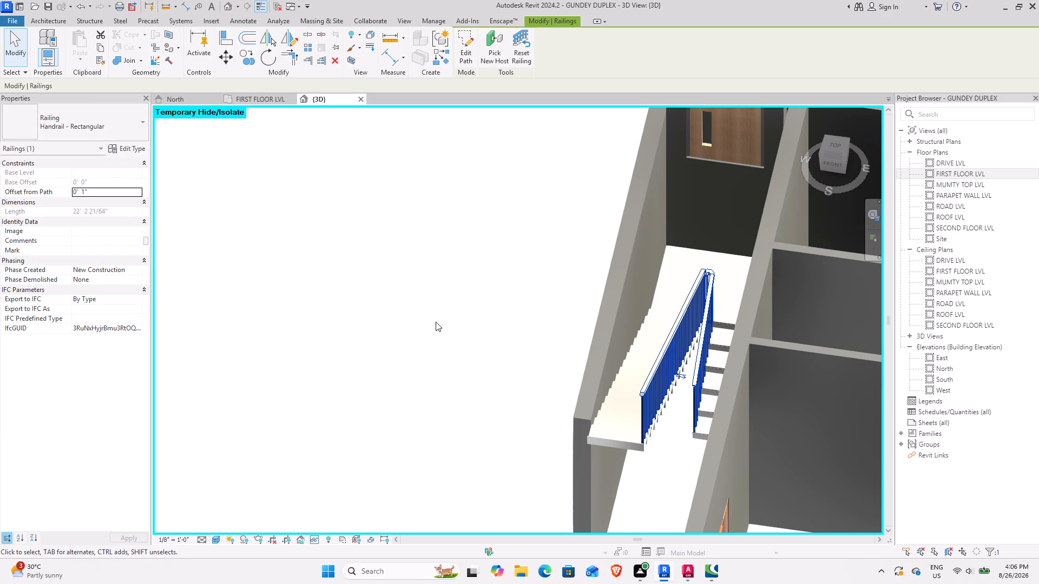
middle_click_drag(436, 322, 398, 277)
left_click(439, 313)
Examine the outer stair and its new railing type against the walls, the door above and the indoor stair.
middle_click_drag(428, 334, 506, 299)
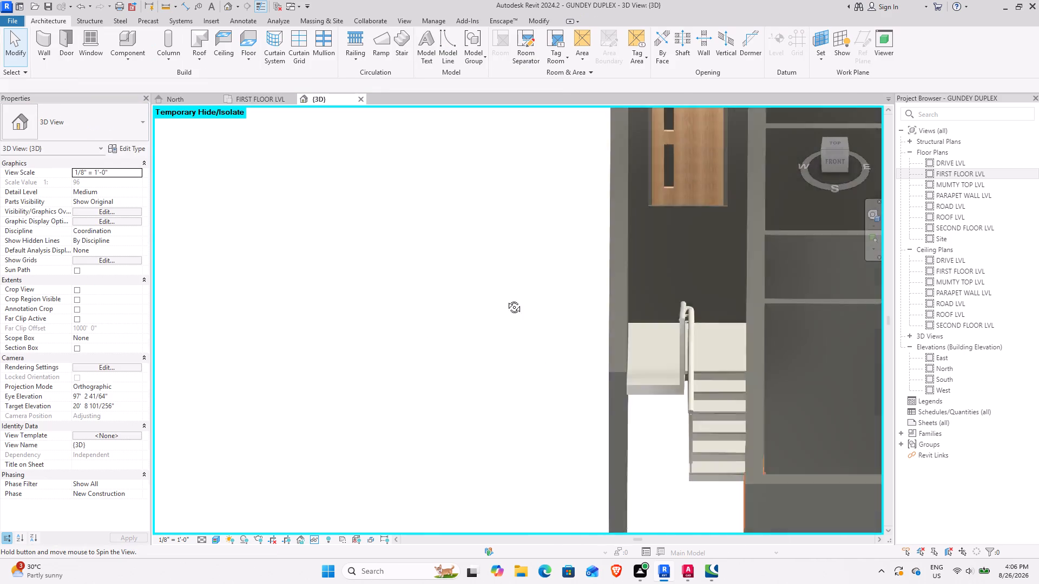
middle_click_drag(506, 299, 481, 323)
scroll(525, 333, "down", 4)
middle_click_drag(514, 338, 645, 296, "shift")
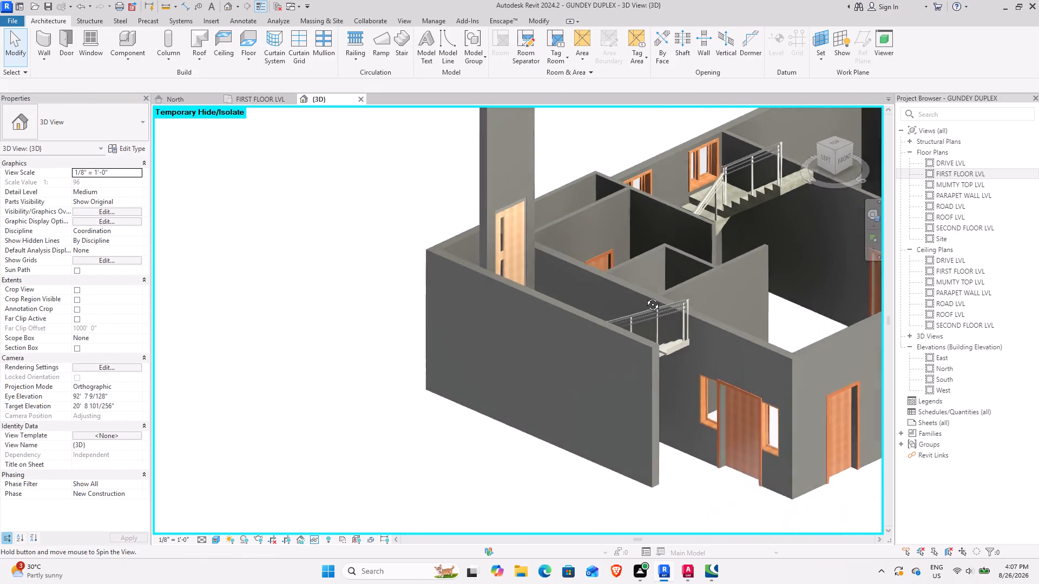
middle_click_drag(645, 296, 576, 295, "shift")
middle_click_drag(545, 346, 305, 308)
middle_click_drag(301, 310, 291, 316)
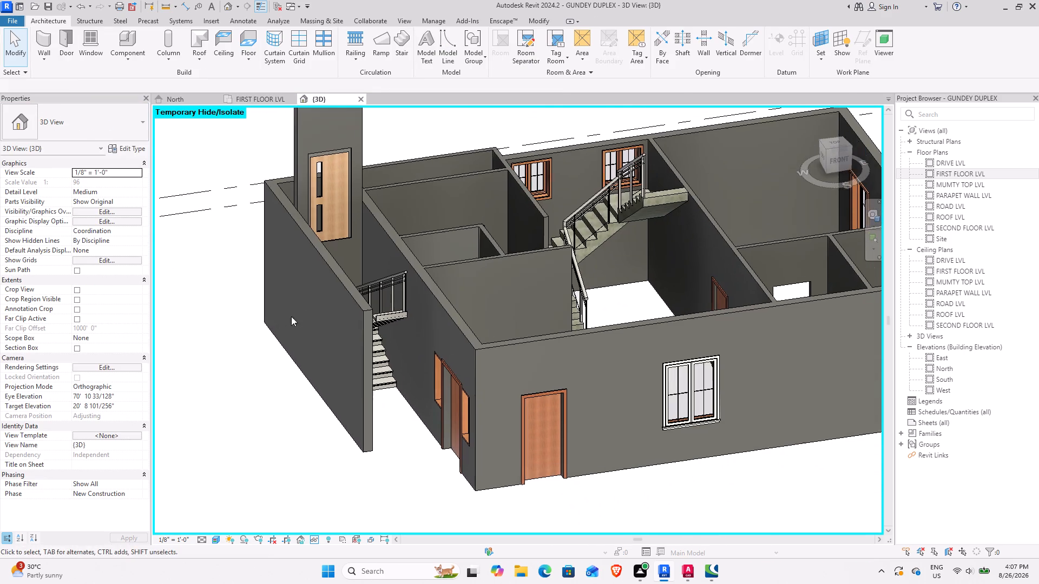
middle_click_drag(291, 316, 295, 313)
middle_click_drag(398, 339, 378, 313, "shift")
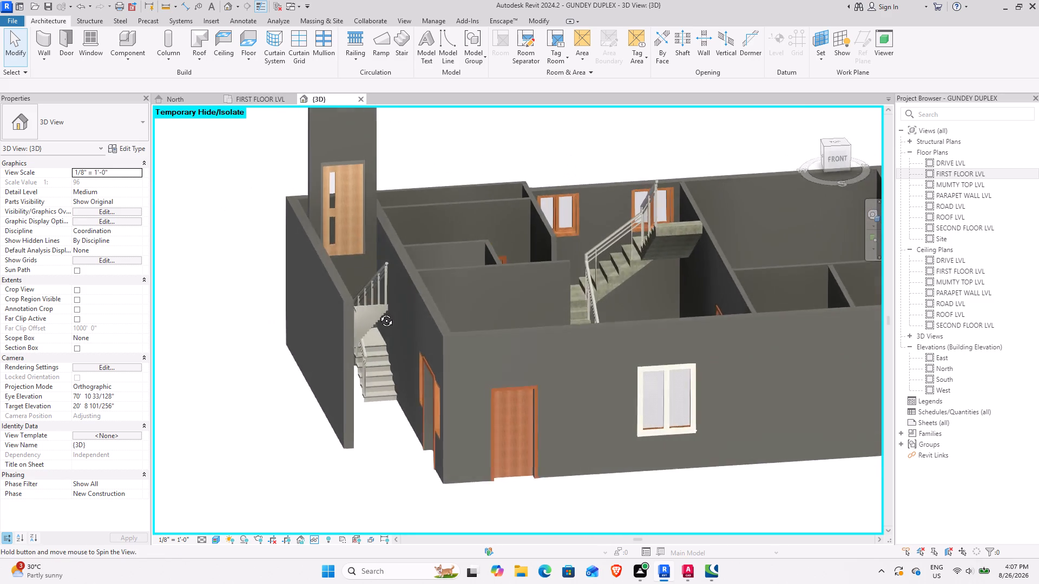
middle_click_drag(378, 313, 378, 353, "shift")
Copy the outer stair and paste it aligned to DRIVE LVL.
left_click(364, 324)
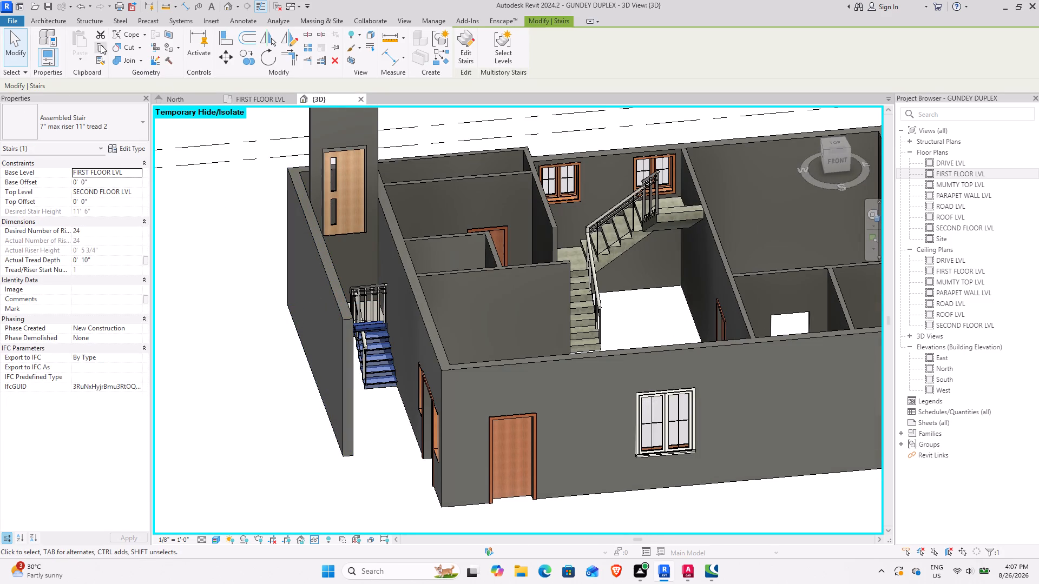
left_click(100, 44)
left_click(80, 57)
left_click(122, 89)
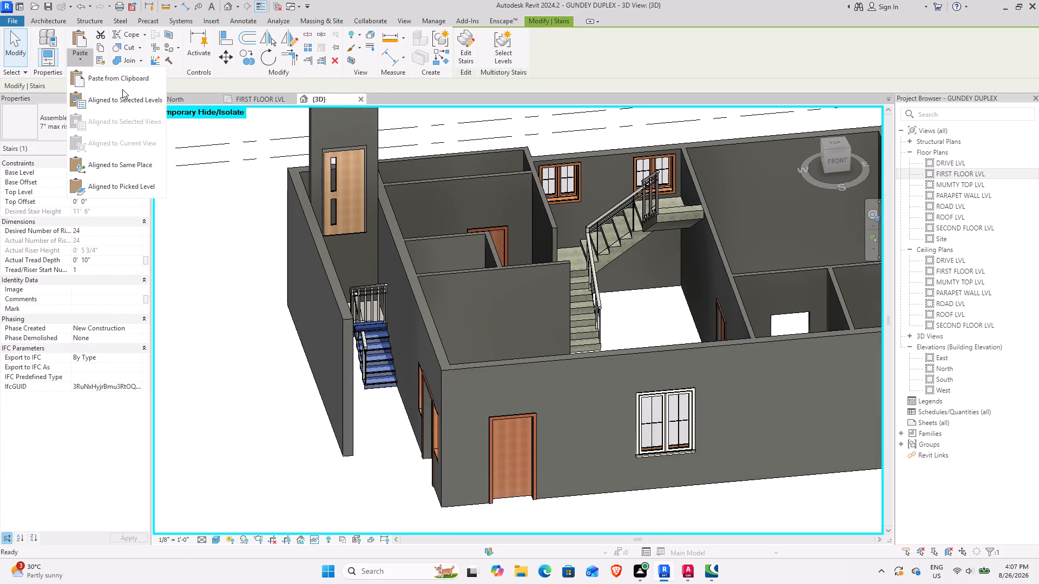
left_click(126, 98)
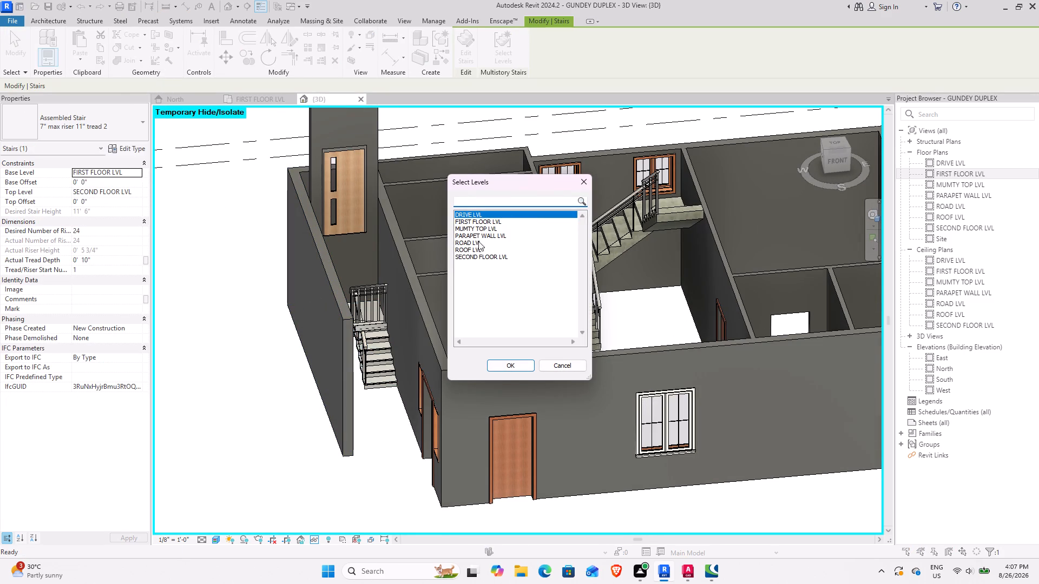
left_click(514, 363)
middle_click_drag(423, 436, 478, 342, "shift")
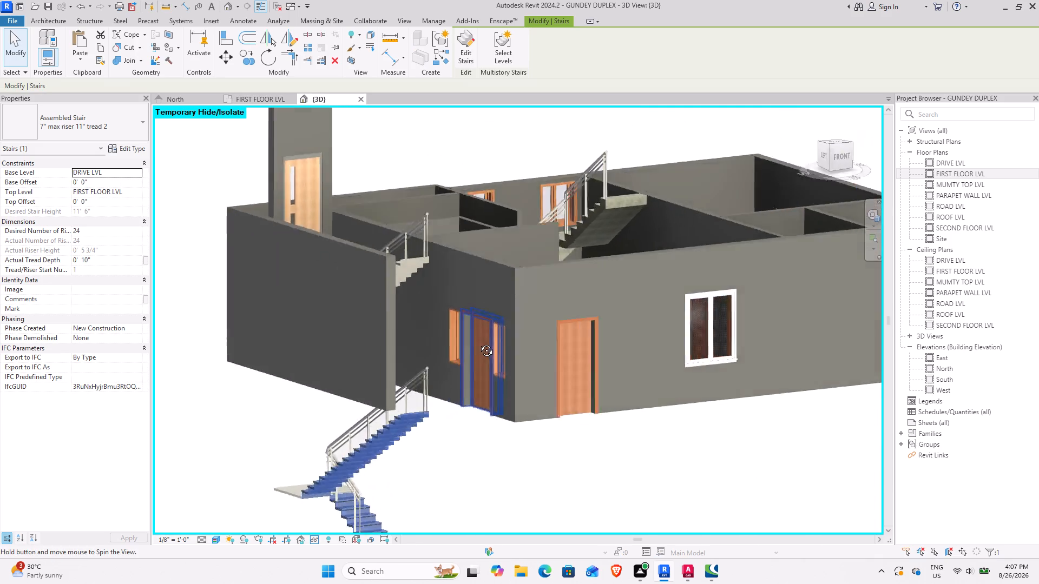
middle_click_drag(478, 342, 544, 258, "shift")
middle_click_drag(531, 327, 524, 423, "shift")
left_click(618, 454)
Examine the copied lower stair against the stair above, the side wall and the level lines from several angles.
middle_click_drag(604, 429, 655, 380, "shift")
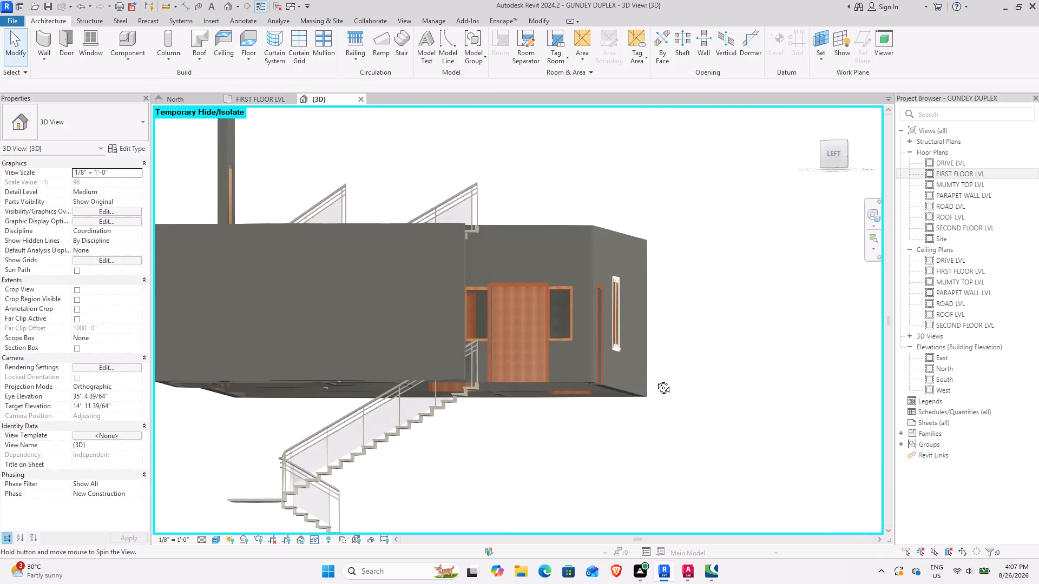
middle_click_drag(655, 380, 531, 412, "shift")
scroll(535, 426, "down", 4)
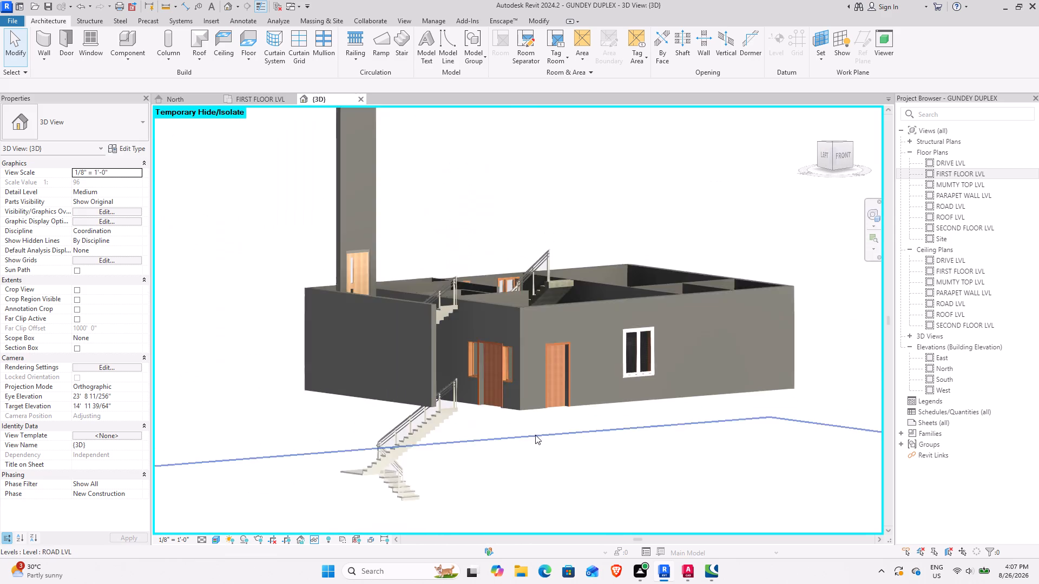
middle_click_drag(593, 437, 512, 469, "shift")
middle_click_drag(535, 437, 593, 374)
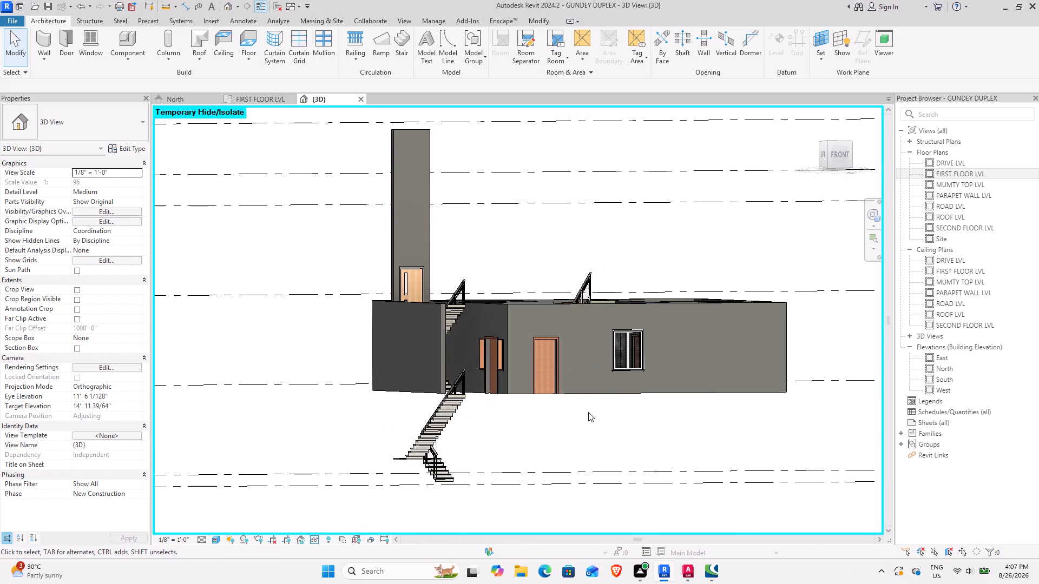
middle_click_drag(576, 411, 483, 472, "shift")
middle_click_drag(469, 382, 518, 487, "shift")
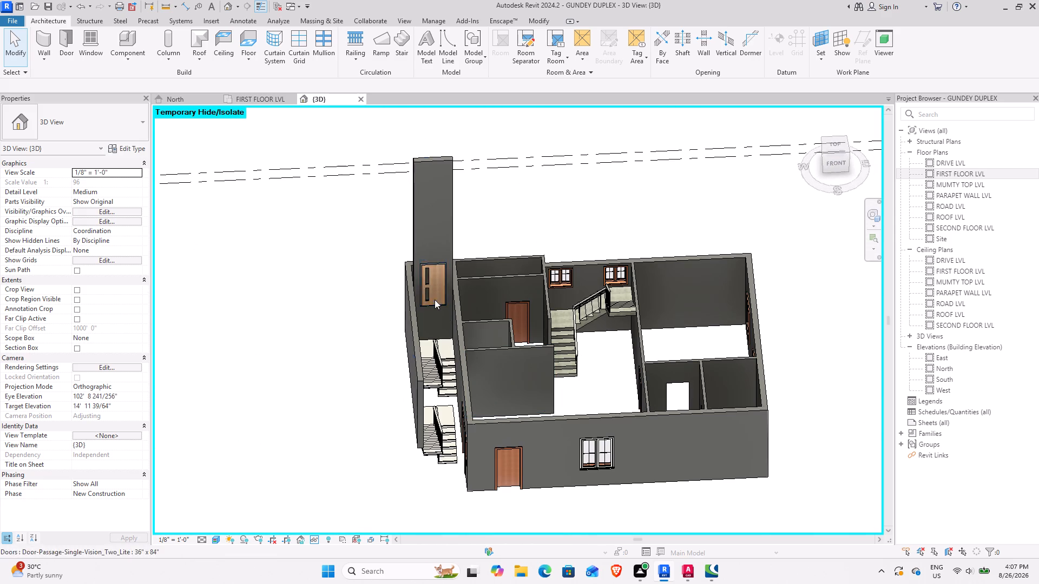
middle_click_drag(439, 397, 450, 374, "shift")
middle_click(449, 376)
middle_click_drag(452, 413, 455, 406, "shift")
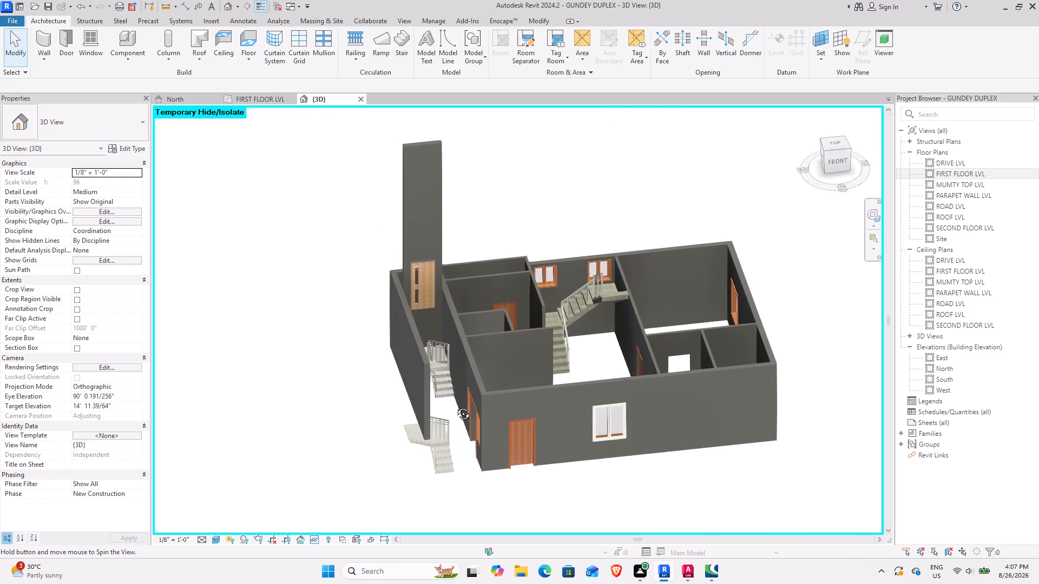
middle_click_drag(455, 406, 454, 406, "shift")
middle_click_drag(451, 404, 578, 254, "shift")
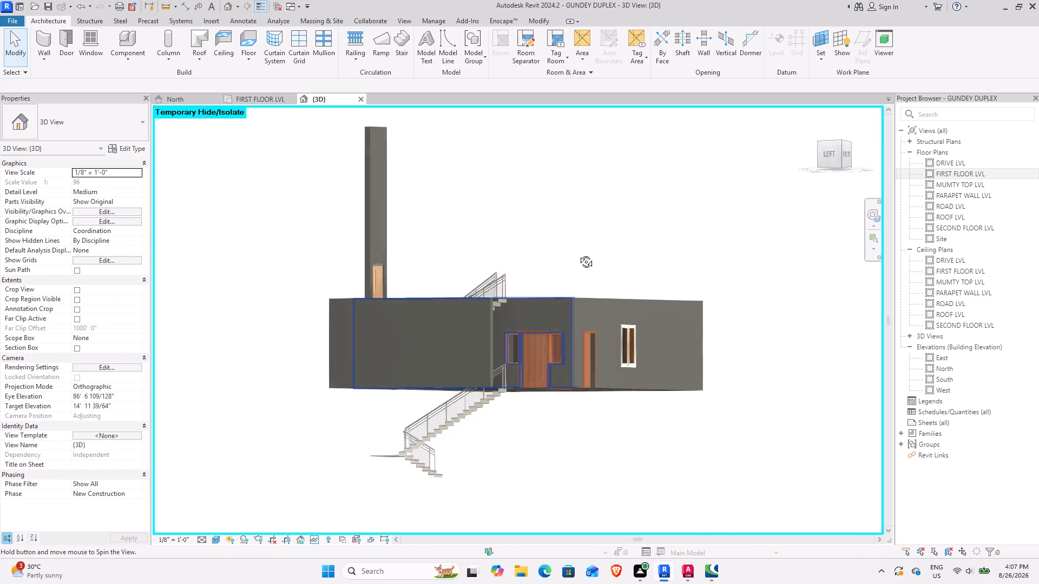
middle_click_drag(578, 254, 419, 360, "shift")
middle_click_drag(429, 424, 394, 448, "shift")
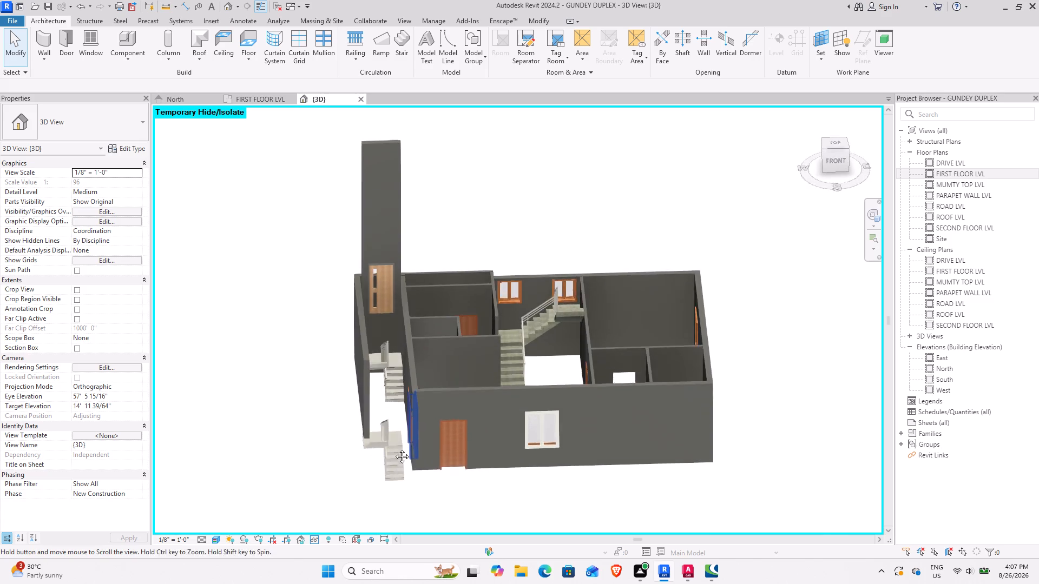
middle_click_drag(394, 448, 394, 449, "shift")
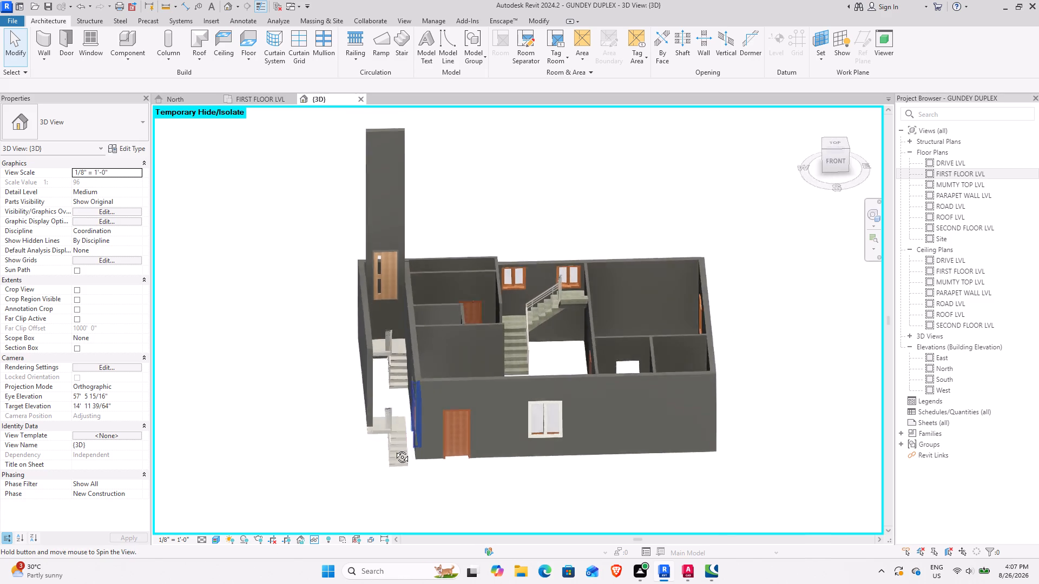
middle_click_drag(394, 449, 384, 455, "shift")
middle_click_drag(378, 427, 441, 314, "shift")
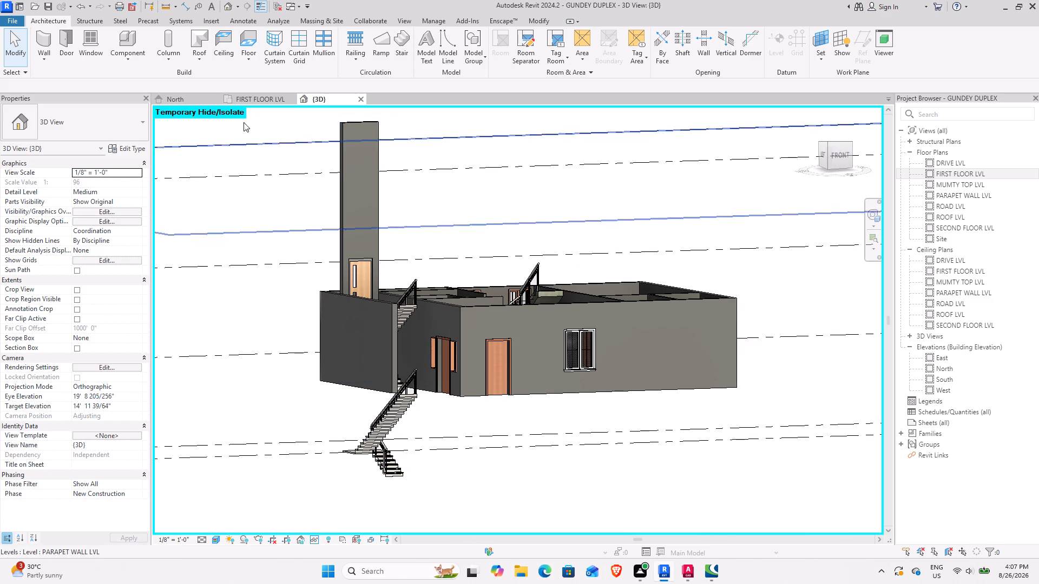
middle_click_drag(346, 368, 331, 496, "shift")
middle_click_drag(308, 440, 260, 448)
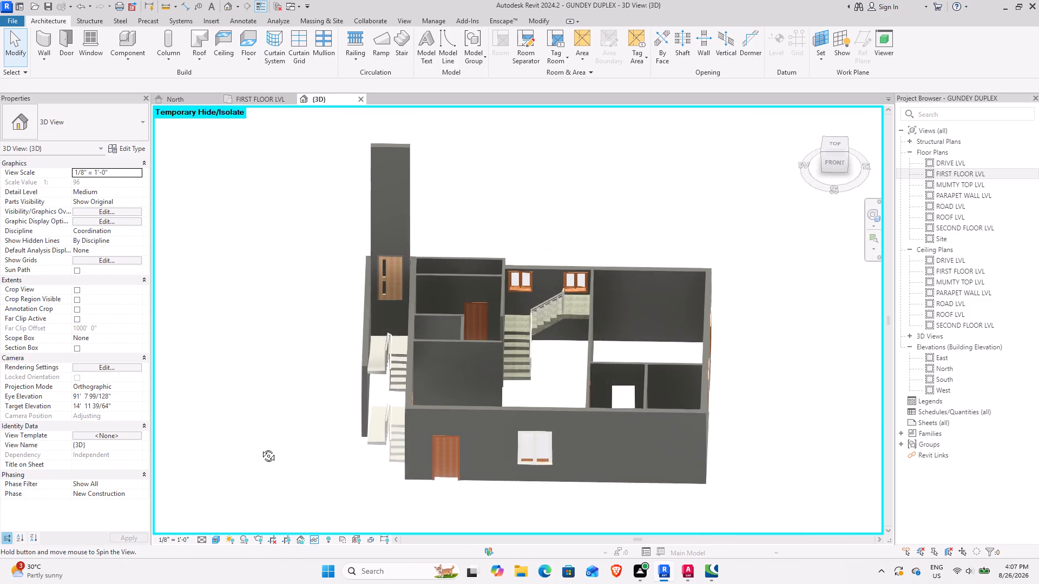
middle_click_drag(260, 448, 282, 426)
middle_click_drag(285, 426, 331, 400, "shift")
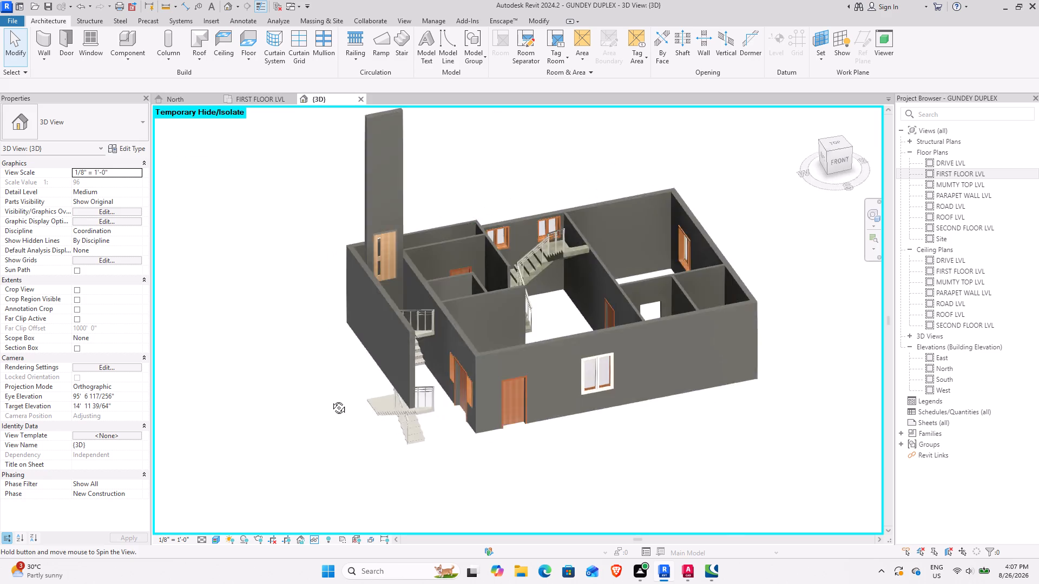
middle_click_drag(331, 400, 318, 406, "shift")
Lower the two-lite door in the tall wall behind the outer stair to a sill height of 2' 7 3/4".
left_click(400, 268)
left_click(401, 276)
middle_click_drag(415, 291, 399, 242, "shift")
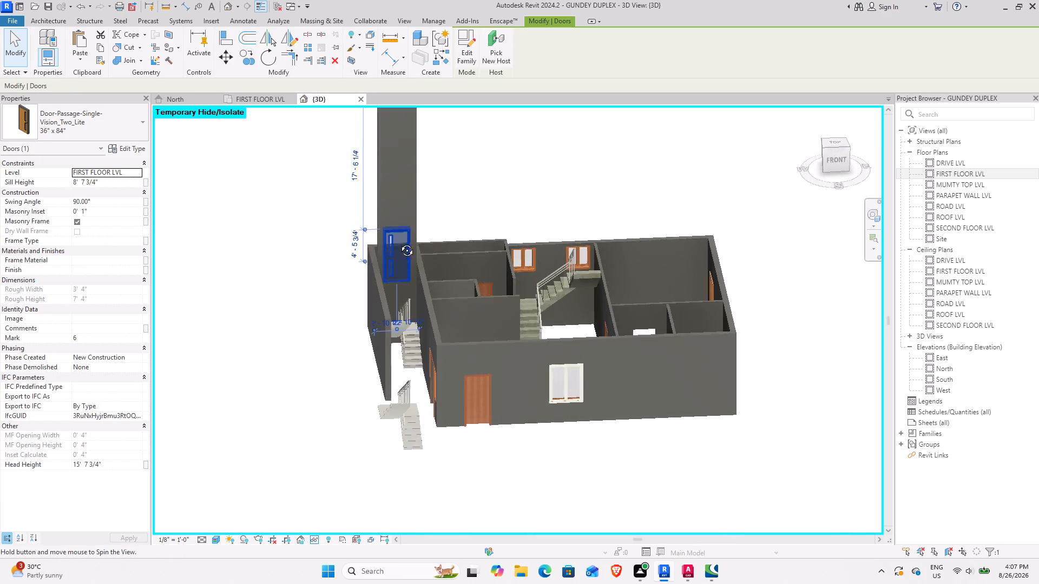
middle_click_drag(399, 242, 380, 311, "shift")
scroll(399, 301, "up", 5)
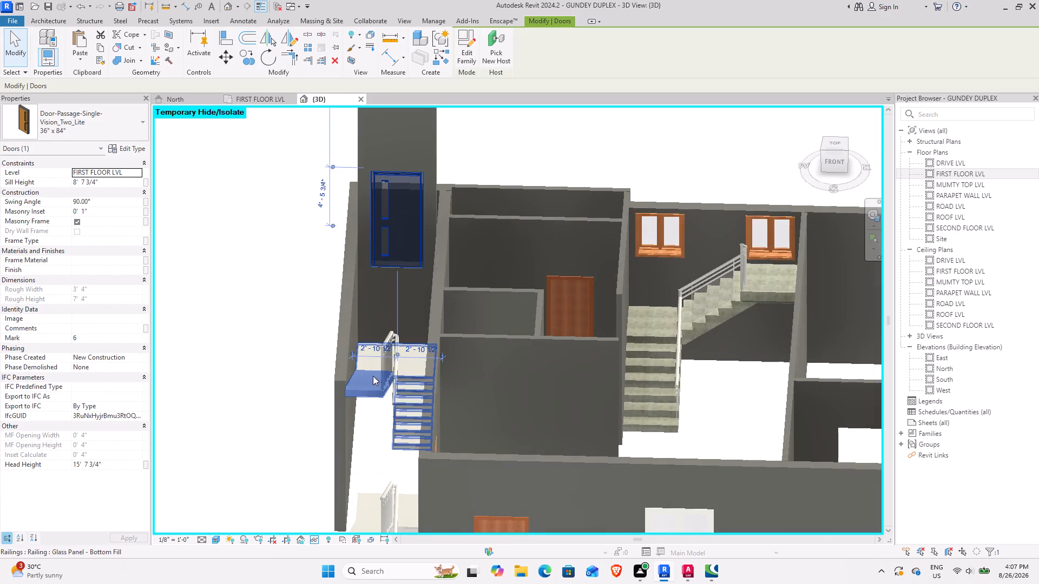
middle_click_drag(372, 376, 392, 343, "shift")
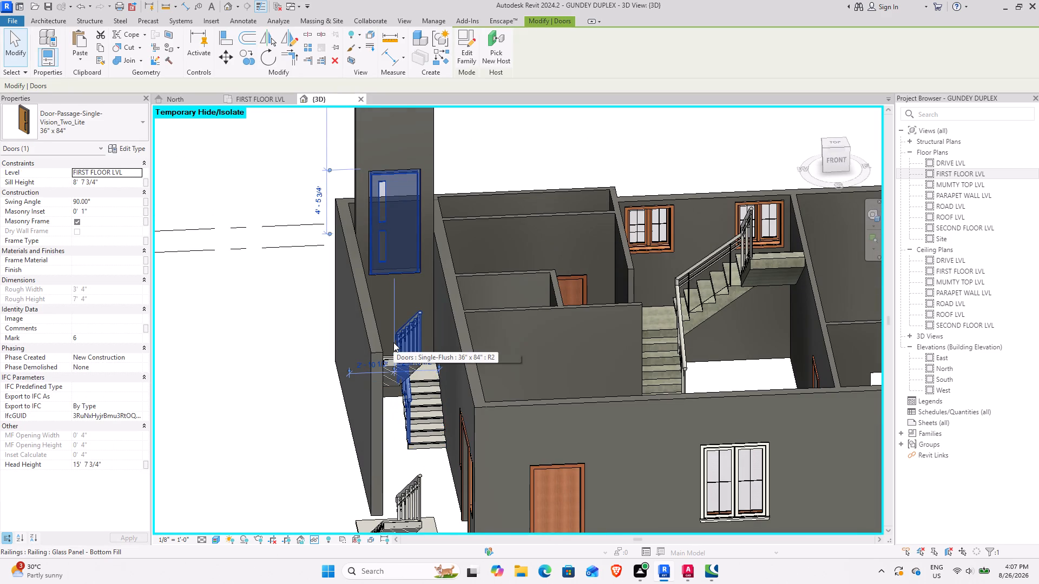
key("Down")
key("Down")
key("Down")
key("Down")
key("Down")
key("Down")
key("Down")
key("Down")
key("Down")
key("Down")
key("Down")
key("Down")
key("Down")
key("Down")
key("Down")
key("Down")
key("Down")
key("Down")
key("Down")
key("Down")
key("Down")
key("Down")
key("Down")
key("Down")
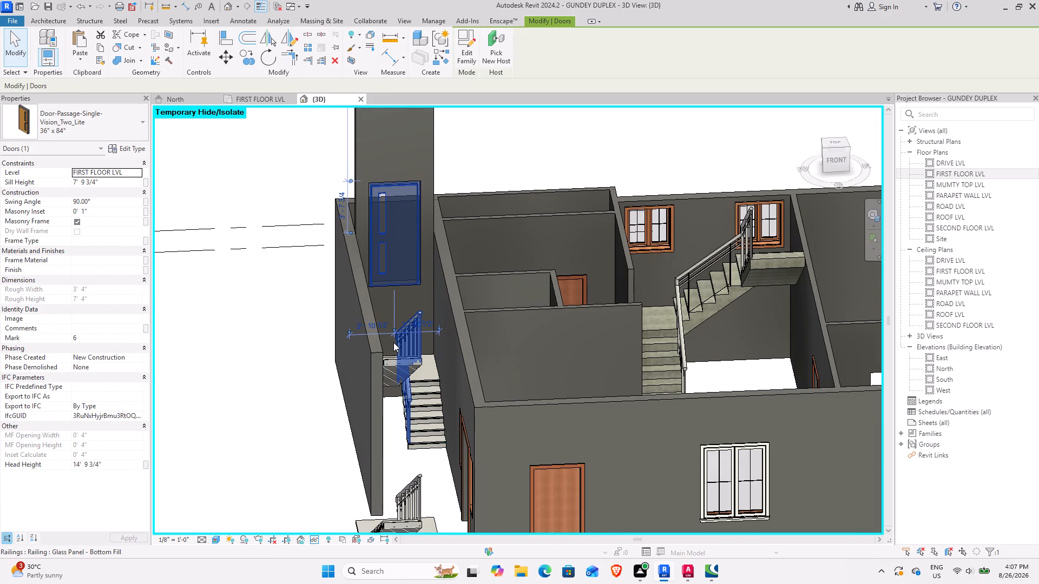
key("Down")
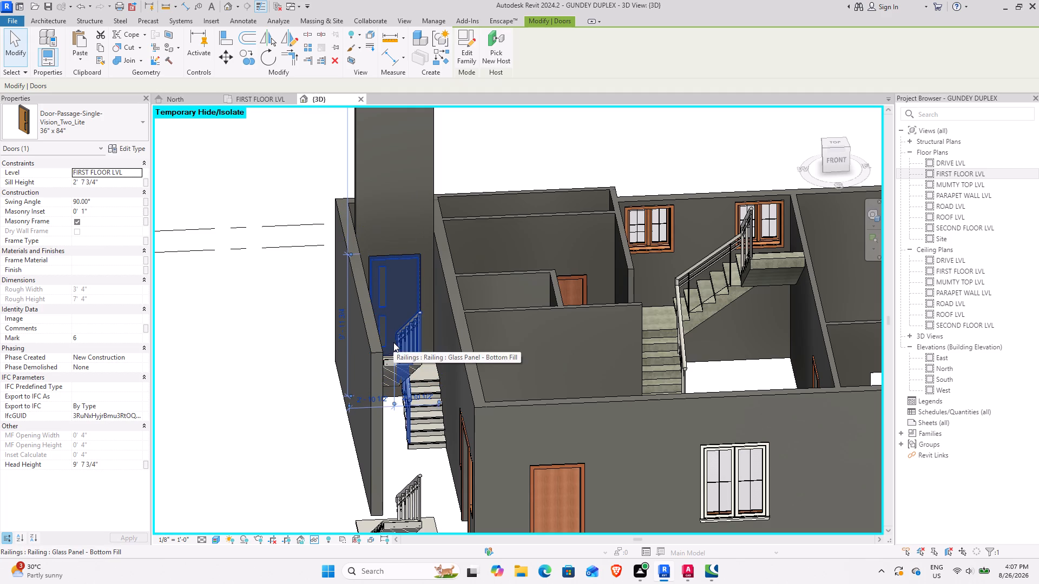
Raise the two-lite door slightly to sit at the landing surface, with a sill height of 2' 8 1/2".
middle_click_drag(399, 348, 398, 423, "shift")
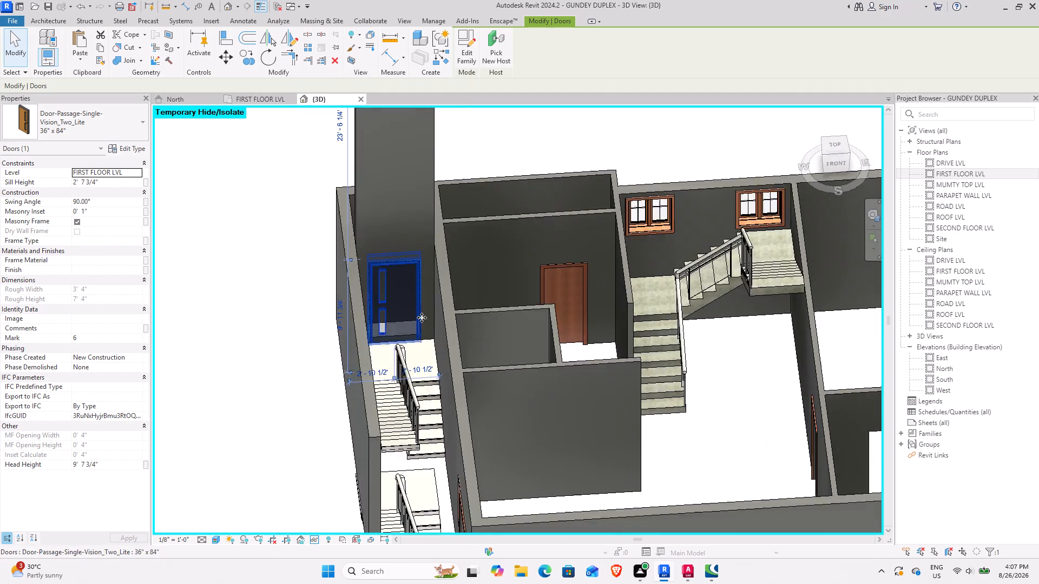
scroll(422, 317, "up", 15)
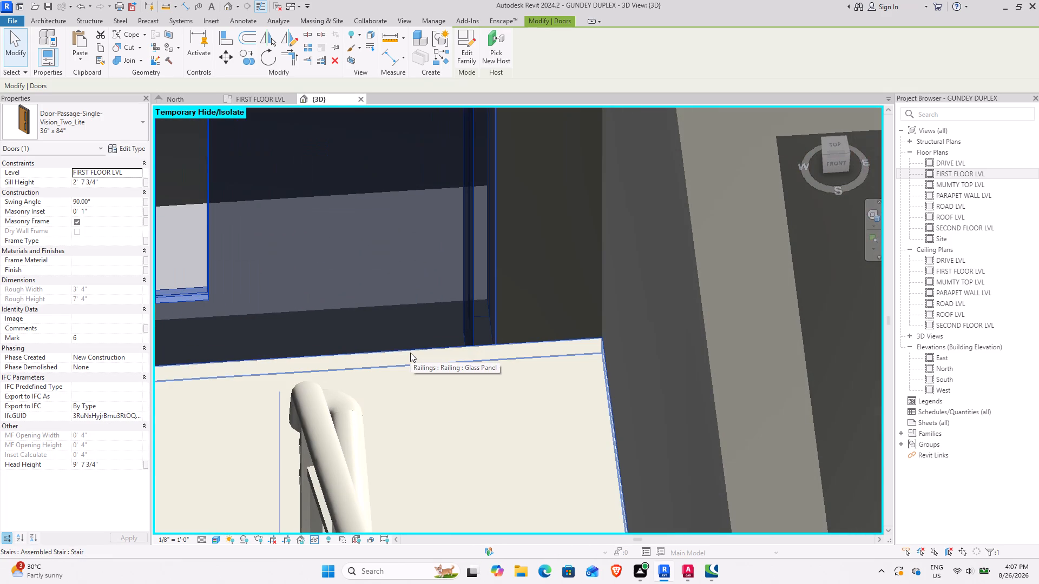
left_click(434, 379)
left_click(476, 301)
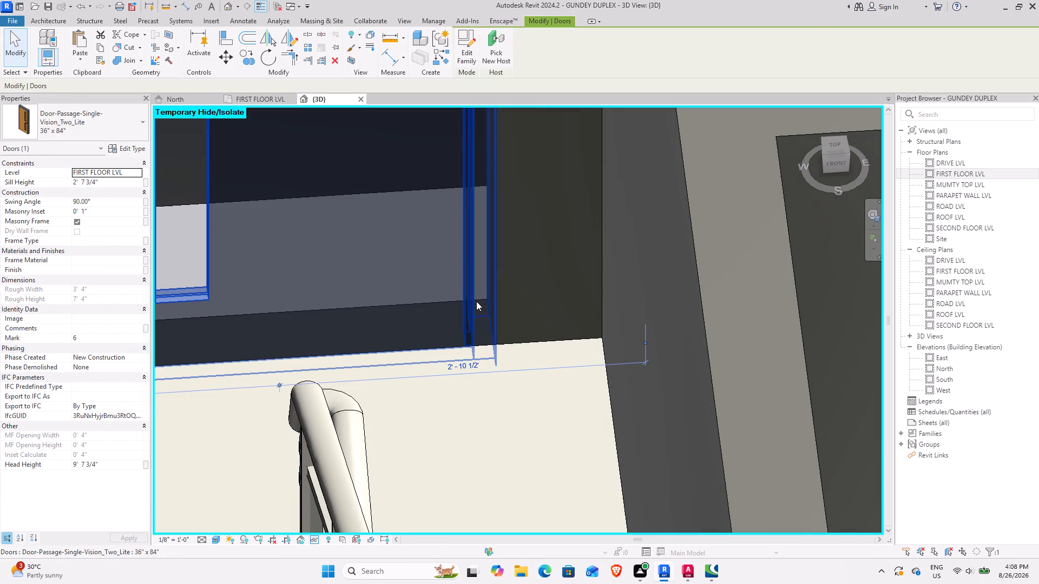
key("Up")
key("Up")
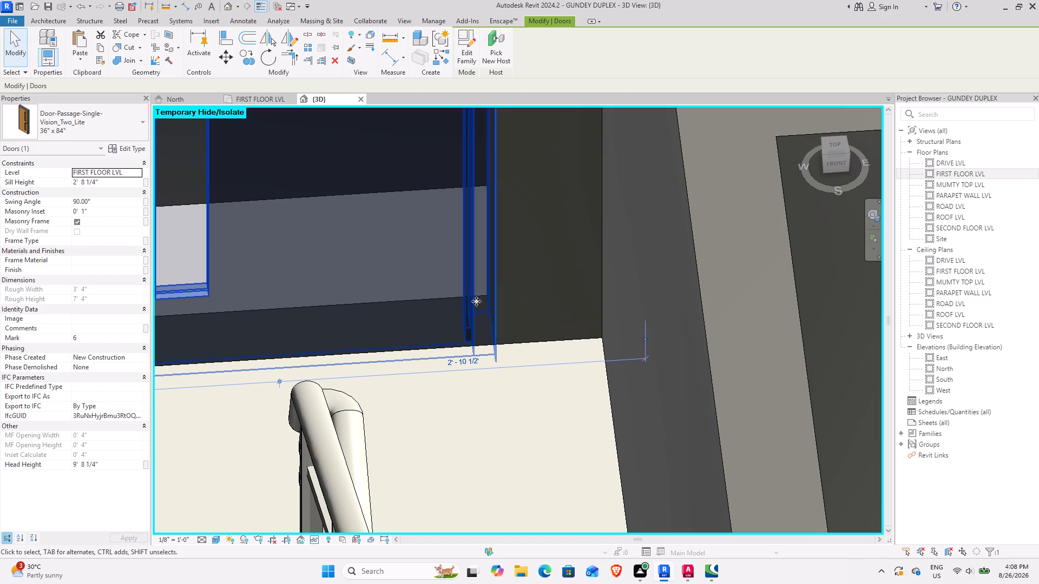
key("Up")
key("Up")
key("Down")
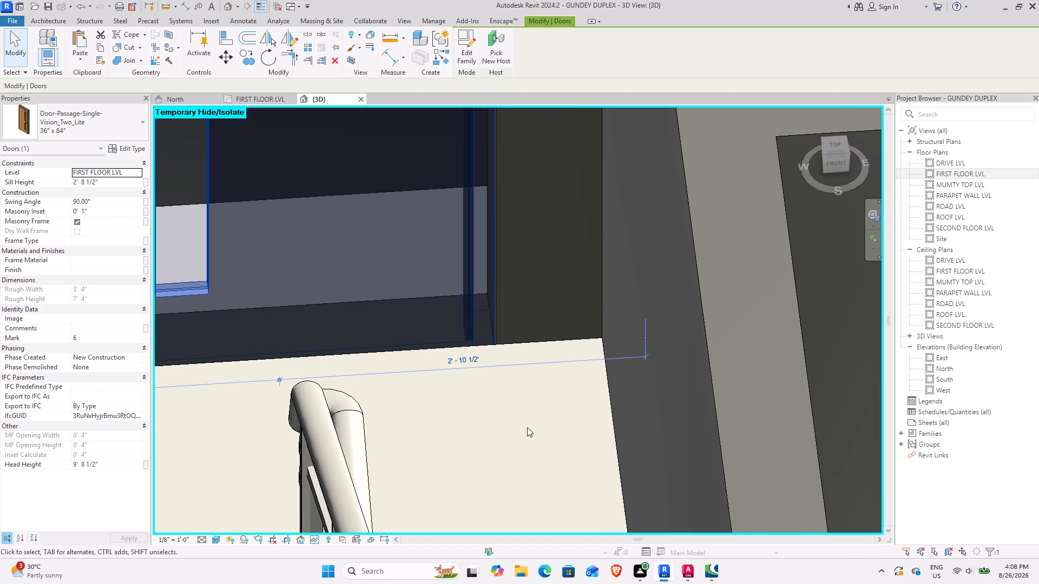
left_click(525, 427)
Examine the repositioned door at the landing and the lower stair beneath the outer side wall from several angles.
scroll(485, 396, "down", 8)
middle_click_drag(469, 407, 423, 372, "shift")
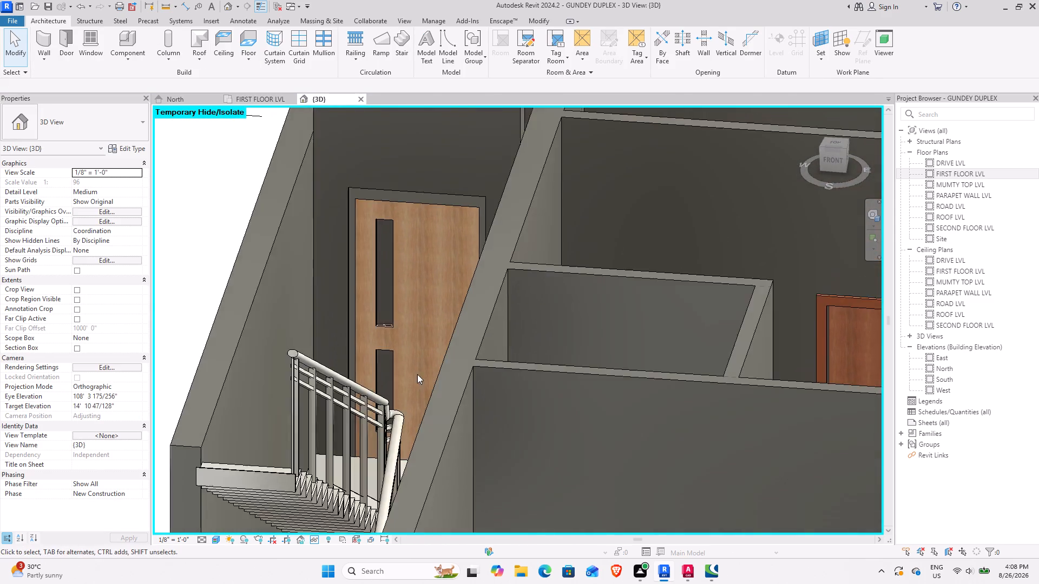
scroll(408, 380, "down", 4)
middle_click_drag(358, 413, 420, 512, "shift")
middle_click_drag(403, 509, 272, 393)
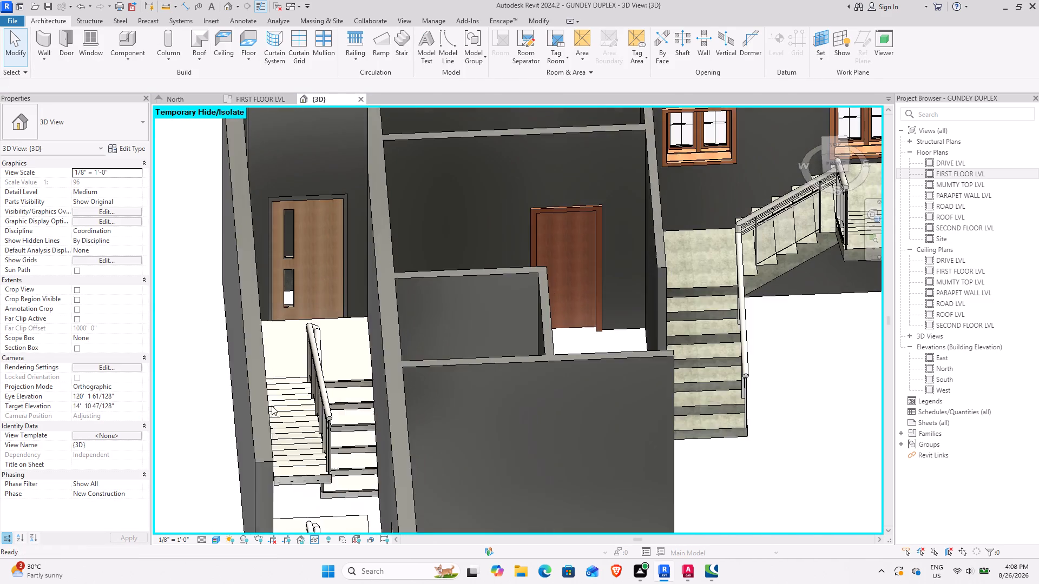
scroll(282, 422, "down", 3)
middle_click_drag(299, 439, 413, 326)
middle_click_drag(336, 436, 548, 293, "shift")
middle_click_drag(585, 347, 498, 312)
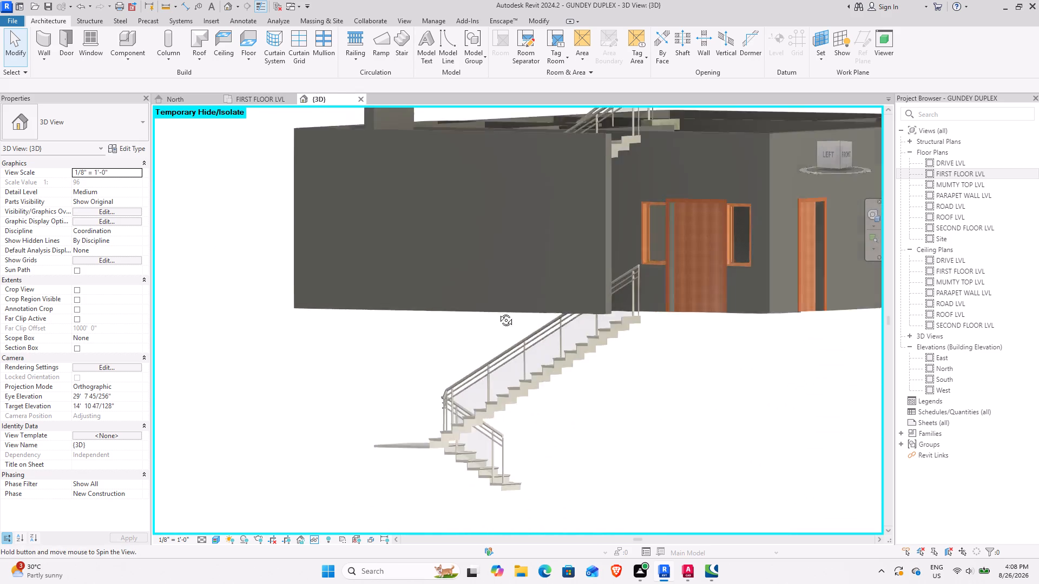
middle_click_drag(498, 312, 469, 289)
middle_click_drag(405, 302, 431, 337, "shift")
scroll(440, 351, "down", 3)
middle_click_drag(525, 403, 423, 343, "shift")
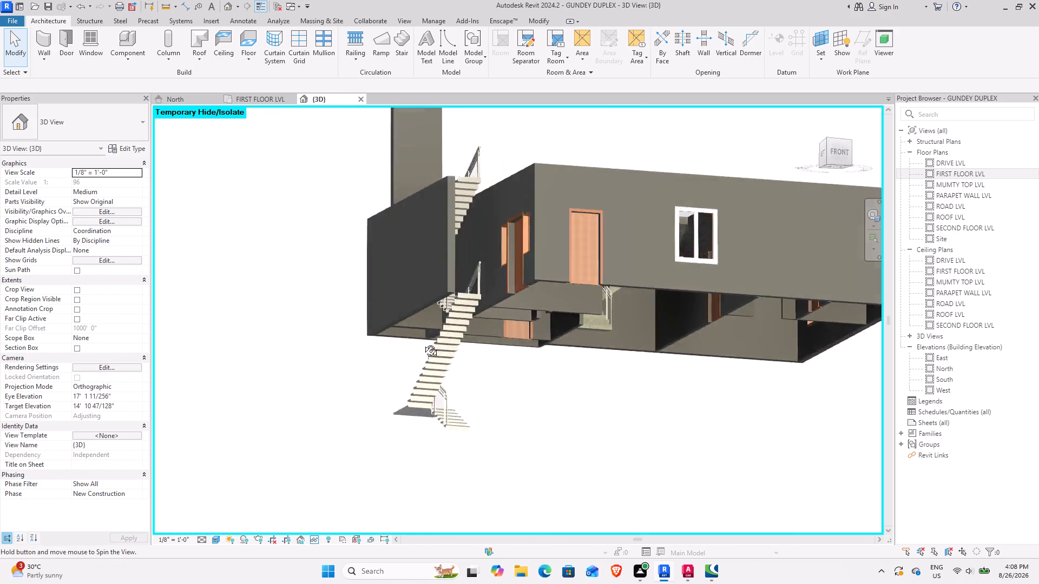
middle_click_drag(423, 343, 309, 386, "shift")
middle_click_drag(352, 391, 410, 439, "shift")
middle_click(409, 447, "shift")
middle_click_drag(407, 454, 439, 447)
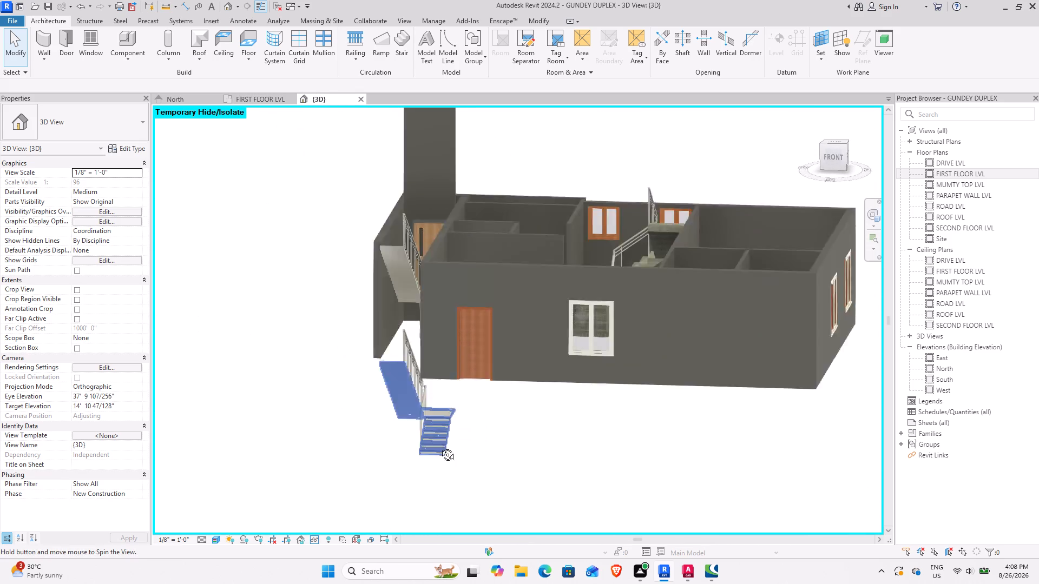
middle_click_drag(439, 447, 436, 446)
middle_click_drag(366, 428, 505, 398, "shift")
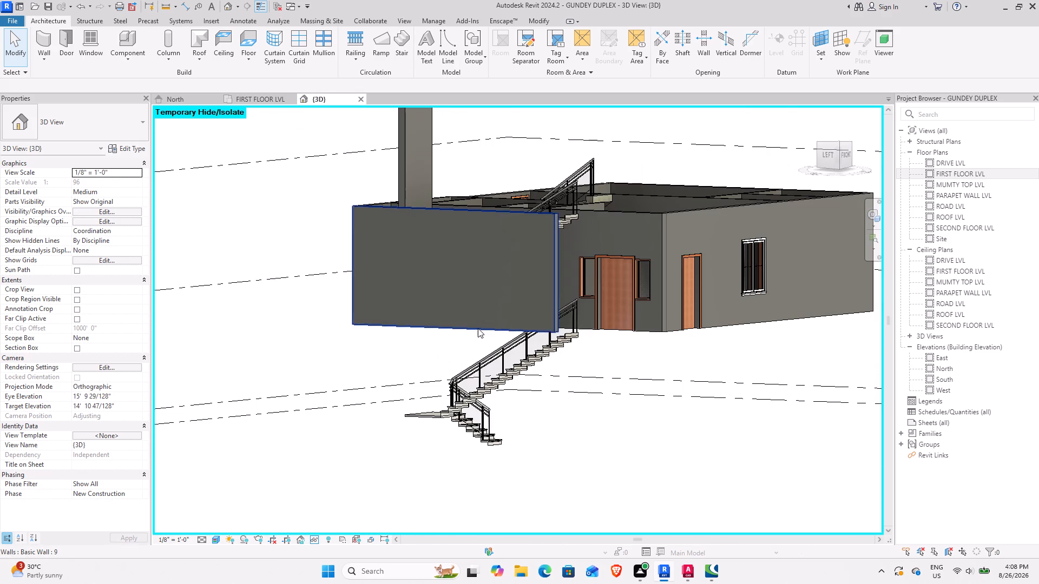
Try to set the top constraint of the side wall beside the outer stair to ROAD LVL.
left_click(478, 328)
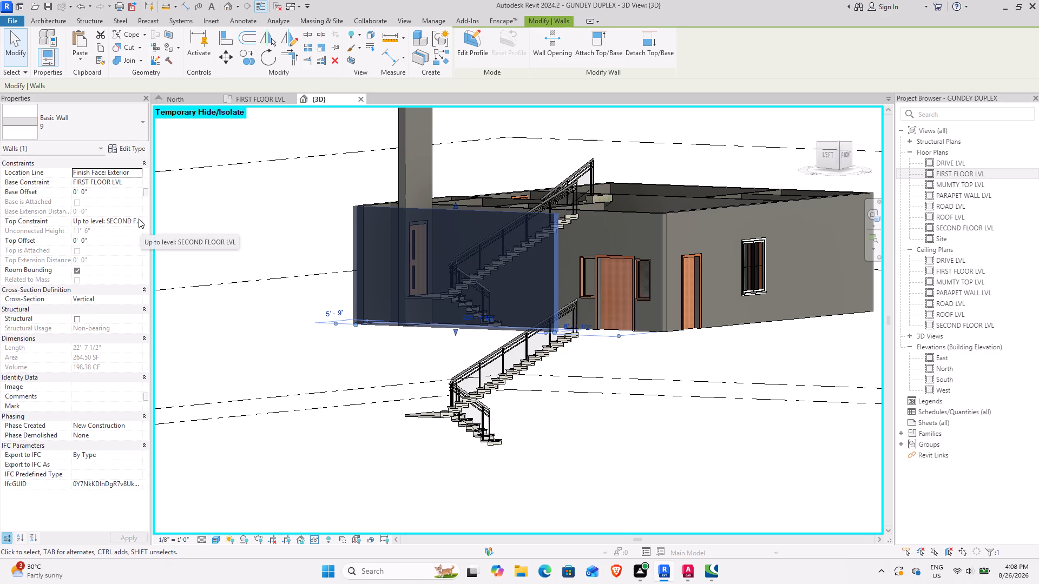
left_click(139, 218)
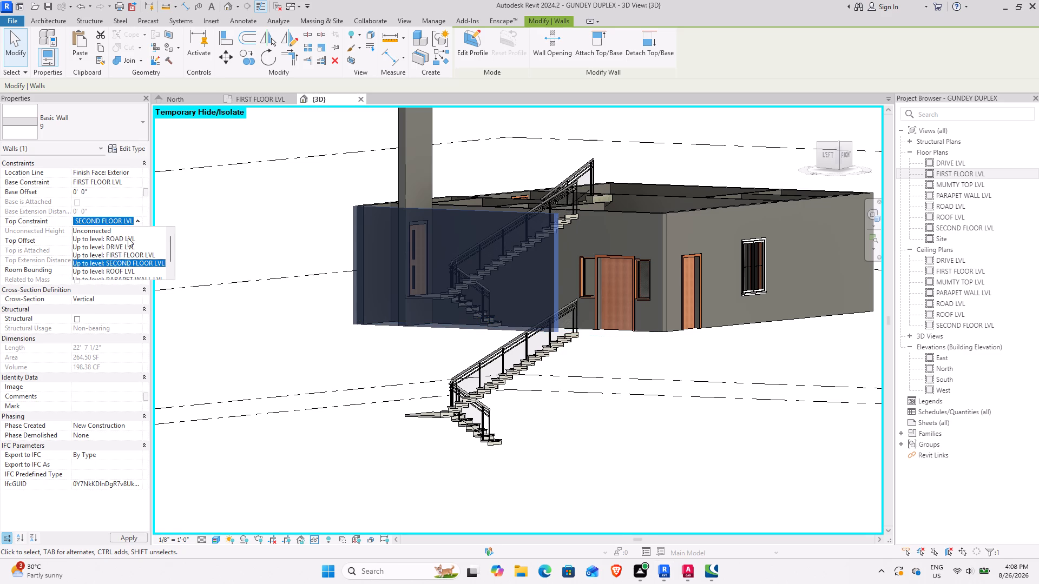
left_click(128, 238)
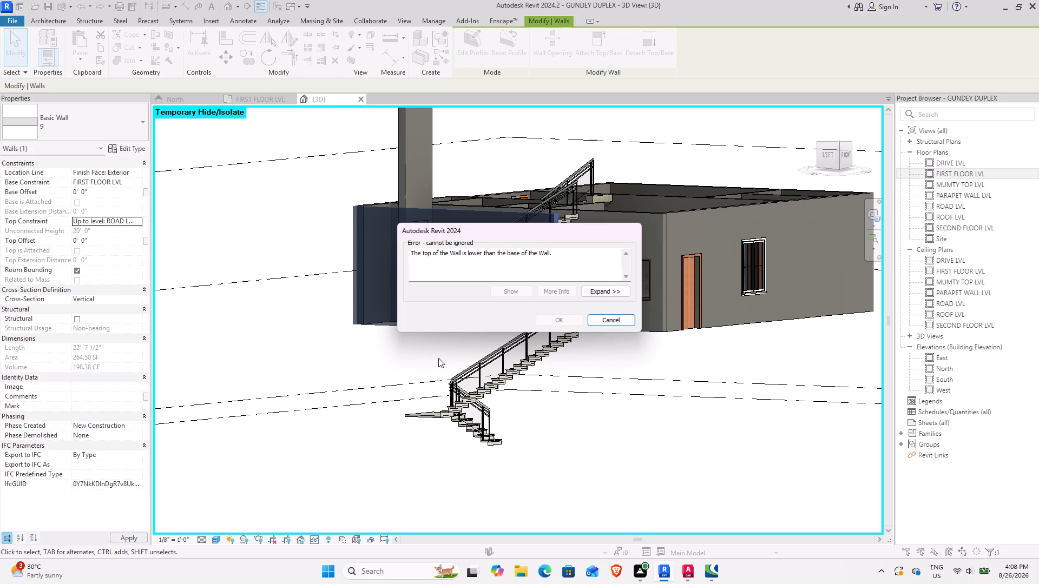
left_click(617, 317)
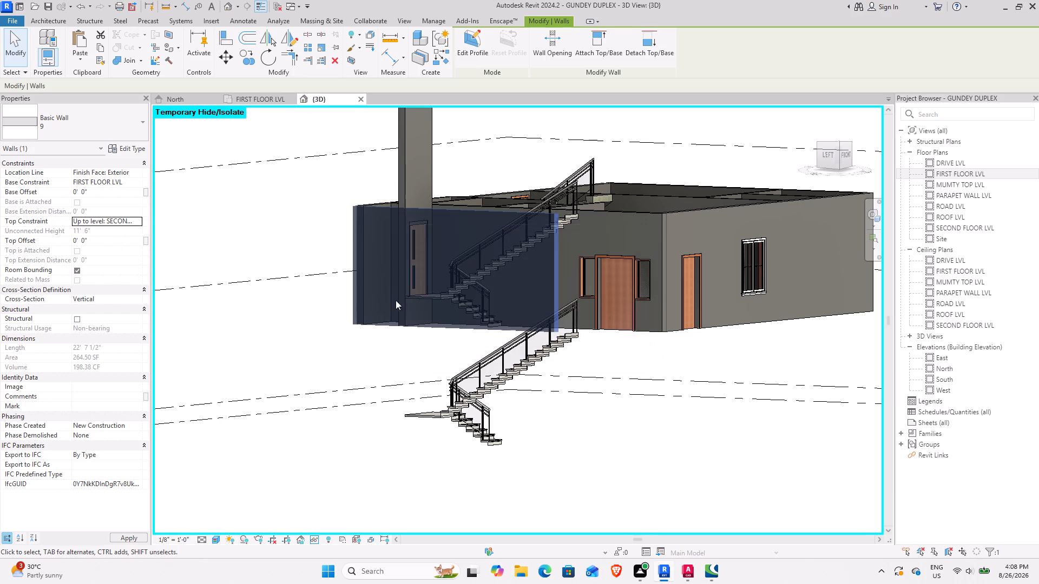
Set the base constraint of the outer side wall beside the outer stair to ROAD LVL.
left_click(137, 183)
left_click(99, 193)
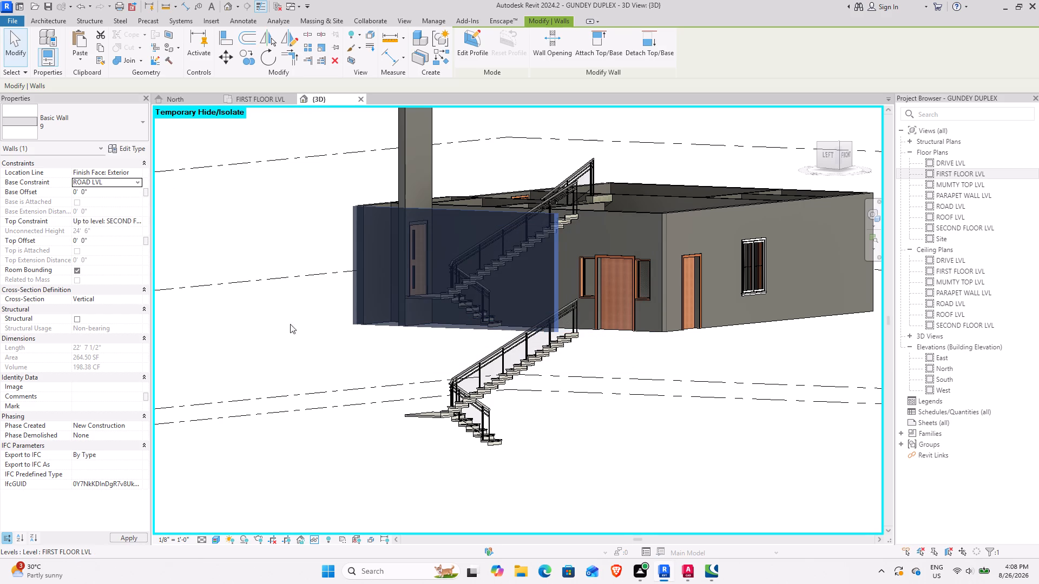
left_click(695, 469)
middle_click_drag(683, 466, 531, 447, "shift")
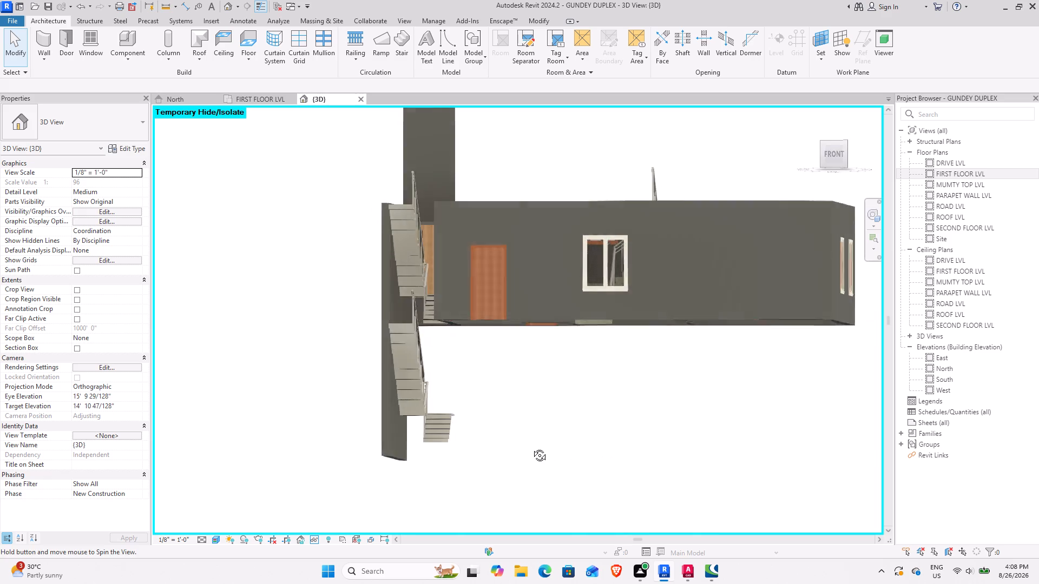
middle_click_drag(531, 447, 518, 450, "shift")
middle_click_drag(514, 463, 806, 488, "shift")
middle_click_drag(587, 452, 666, 445, "shift")
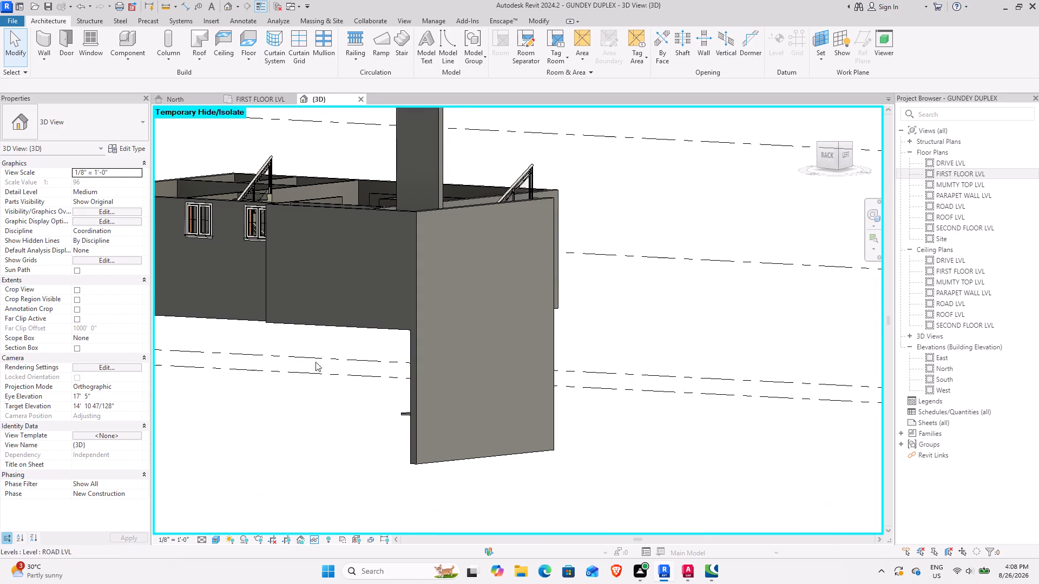
Set the base constraint of the short back wall, the house side wall facing the stair and the tall door wall to ROAD LVL.
left_click(398, 327)
scroll(419, 361, "down", 3)
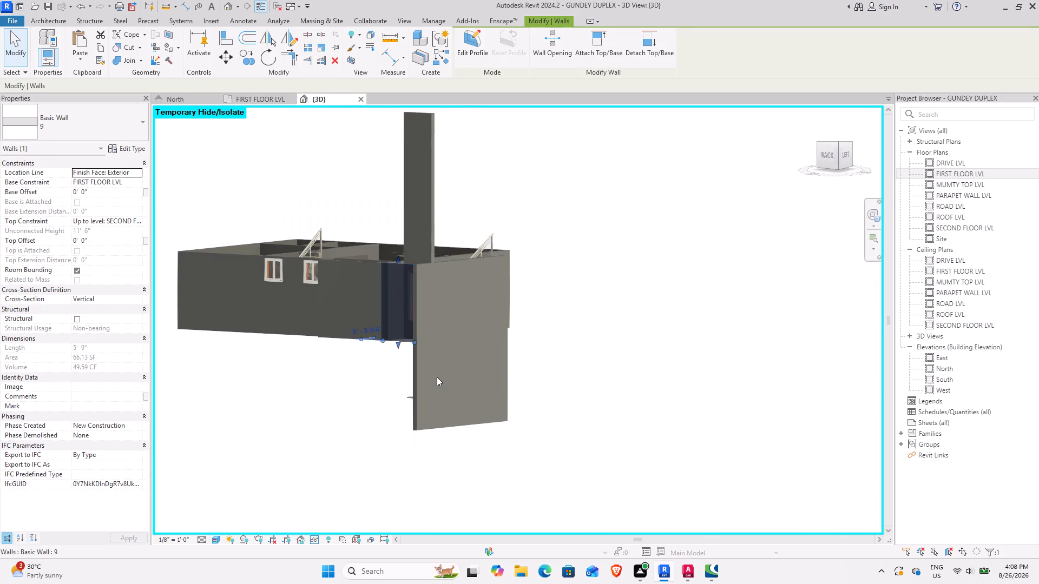
middle_click_drag(429, 379, 293, 454, "shift")
middle_click_drag(467, 425, 288, 458)
middle_click_drag(463, 412, 446, 416, "shift")
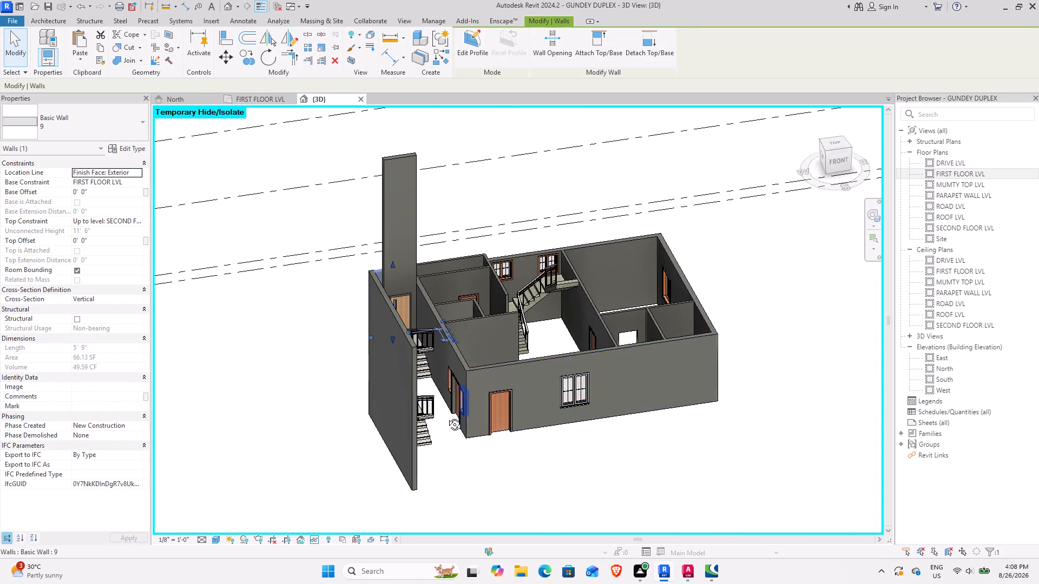
middle_click_drag(446, 416, 453, 441, "shift")
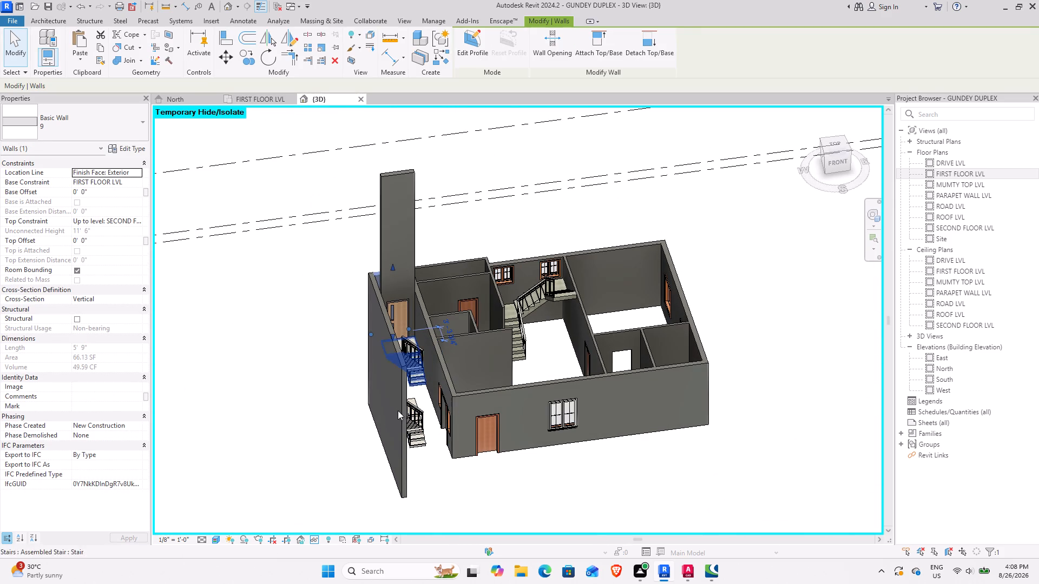
middle_click_drag(382, 415, 410, 383)
left_click(478, 349, "ctrl")
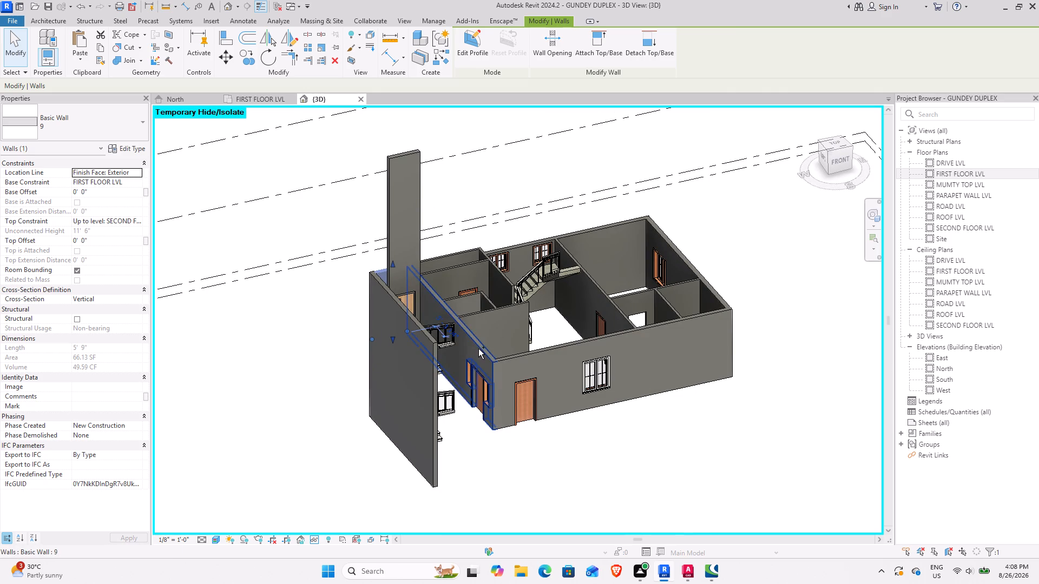
middle_click_drag(423, 368, 359, 343, "shift")
left_click(456, 256, "ctrl")
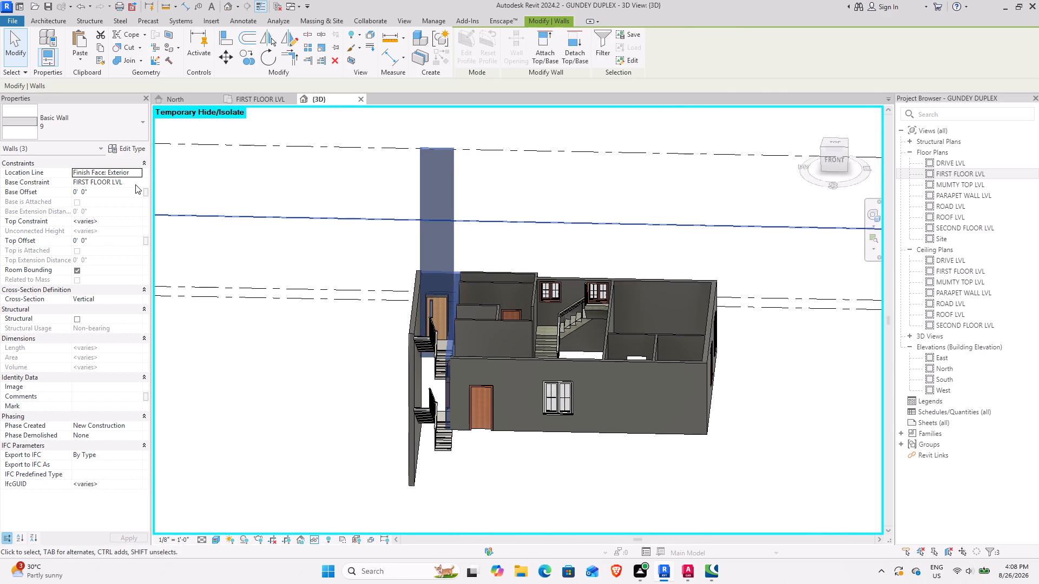
left_click(135, 184)
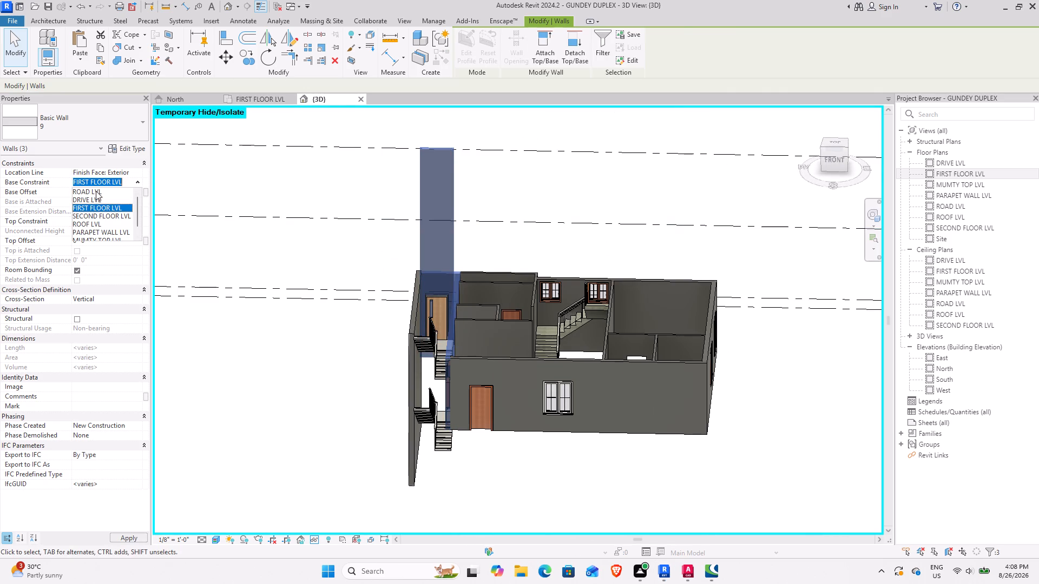
left_click(96, 191)
left_click(284, 361)
Copy the two-lite door at the upper stair landing and paste it aligned to DRIVE LVL.
middle_click_drag(289, 379, 341, 342, "shift")
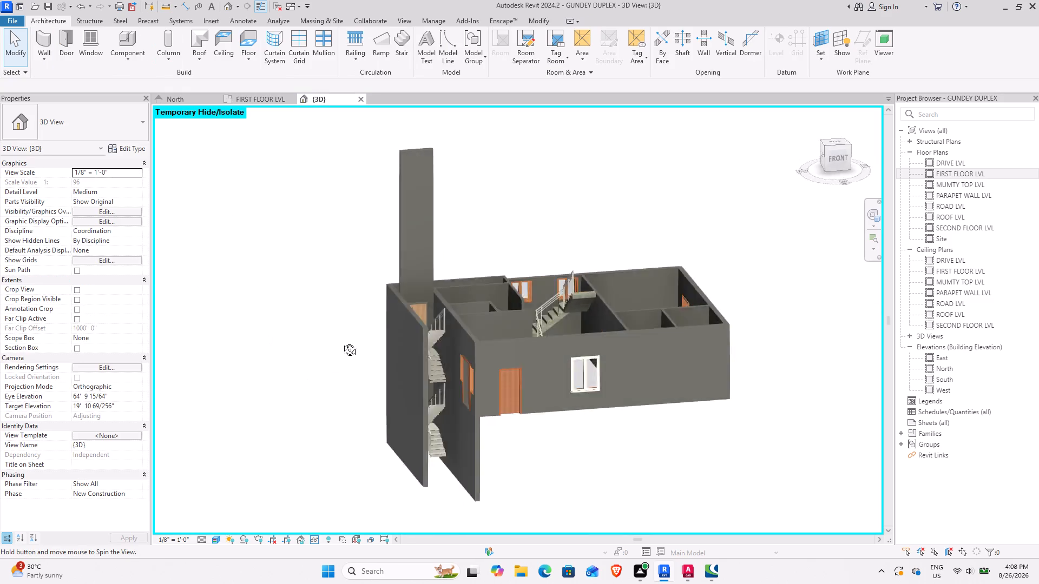
middle_click_drag(341, 342, 282, 397, "shift")
scroll(455, 336, "up", 6)
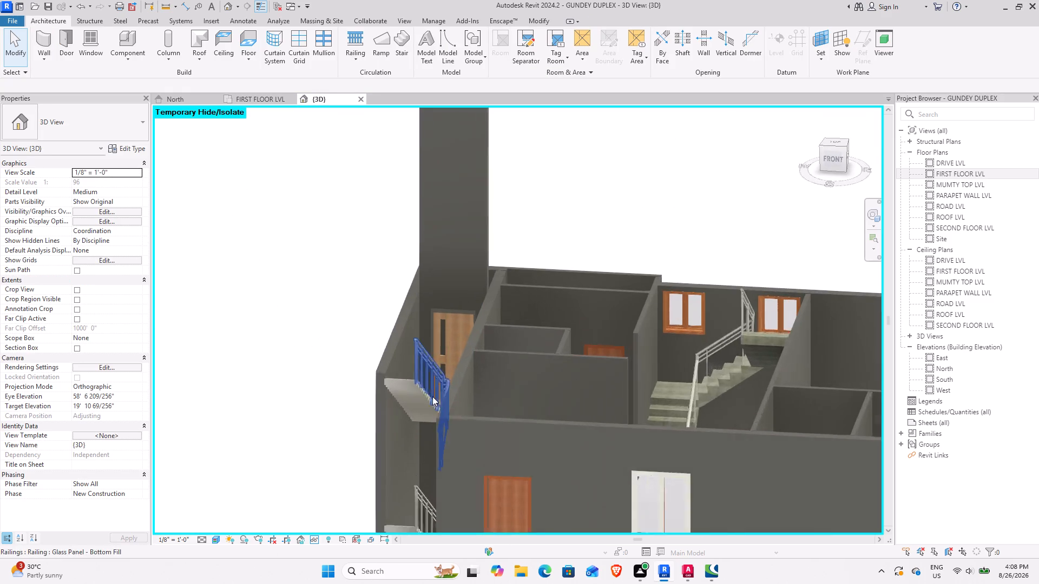
middle_click_drag(423, 436, 414, 439, "shift")
scroll(420, 440, "down", 3)
middle_click_drag(409, 444, 429, 419)
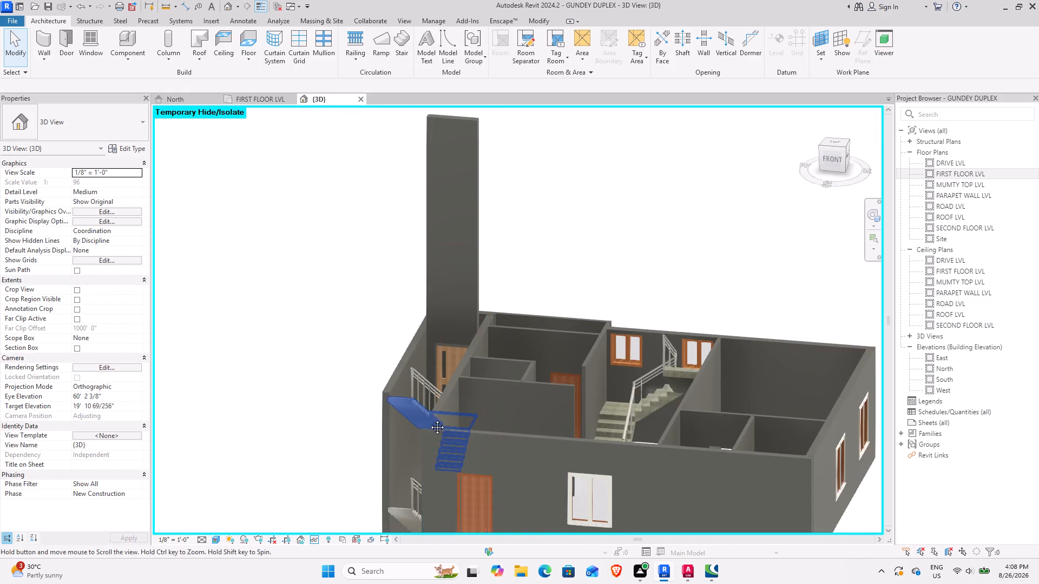
middle_click_drag(429, 419, 476, 341)
scroll(471, 363, "up", 1)
middle_click_drag(456, 369, 477, 330, "shift")
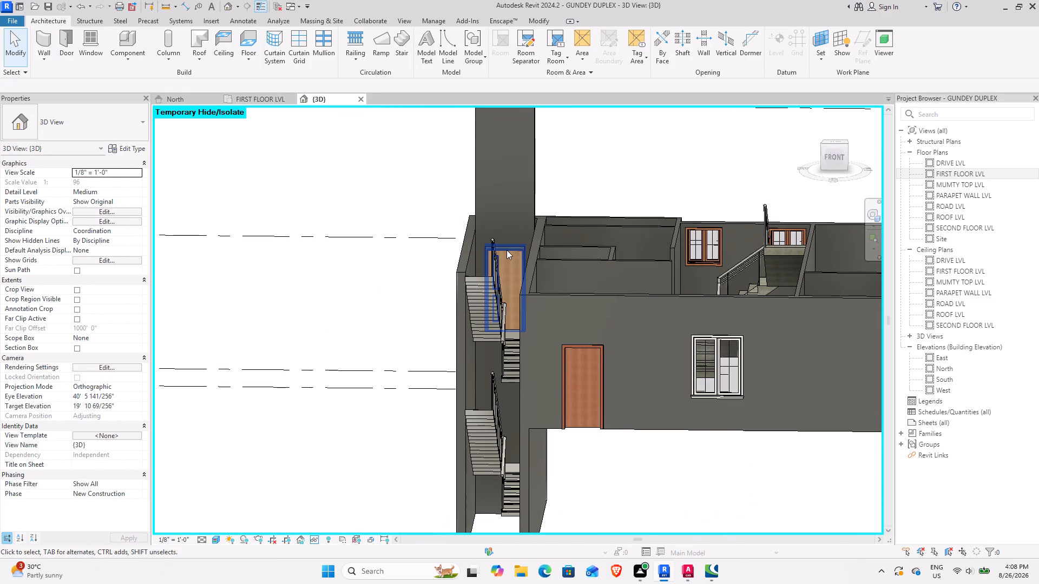
left_click(507, 250)
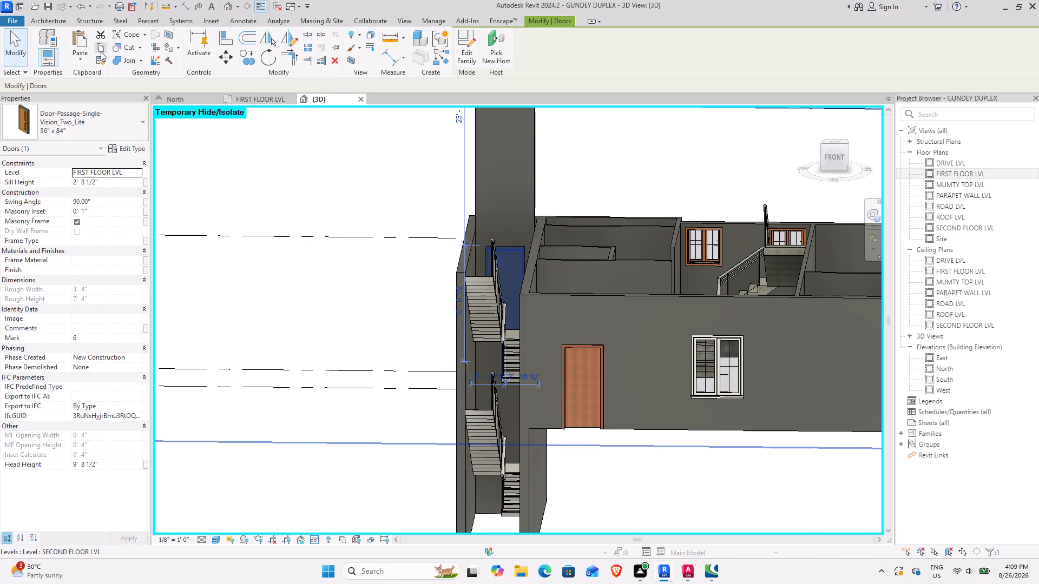
left_click(101, 51)
left_click(80, 62)
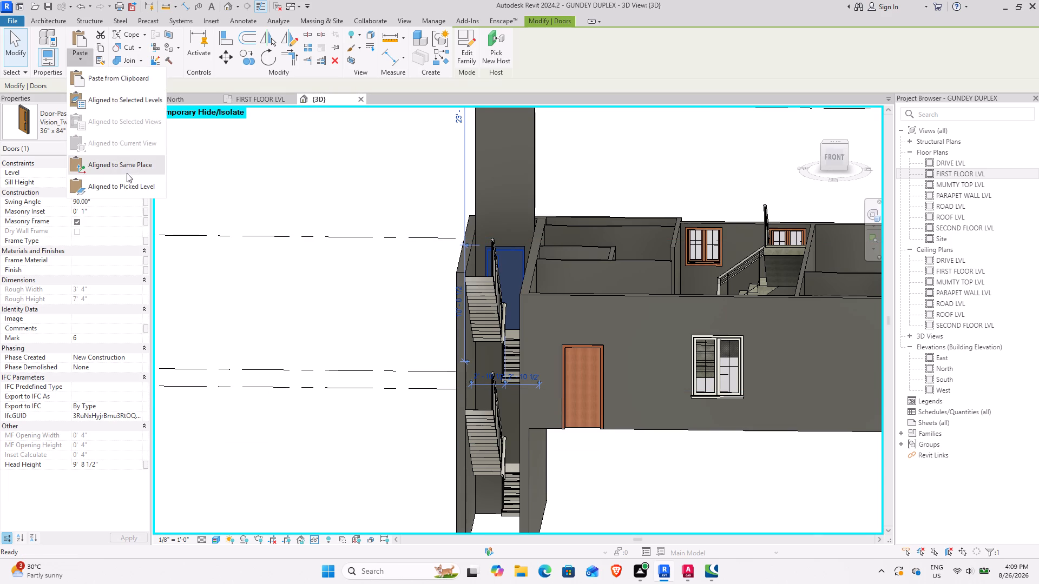
left_click(121, 98)
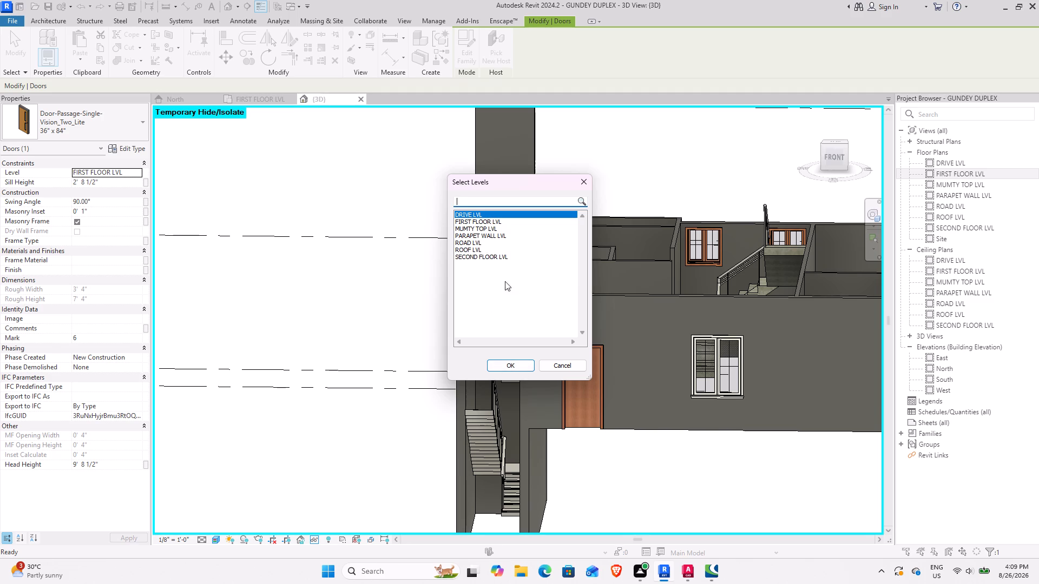
left_click(511, 360)
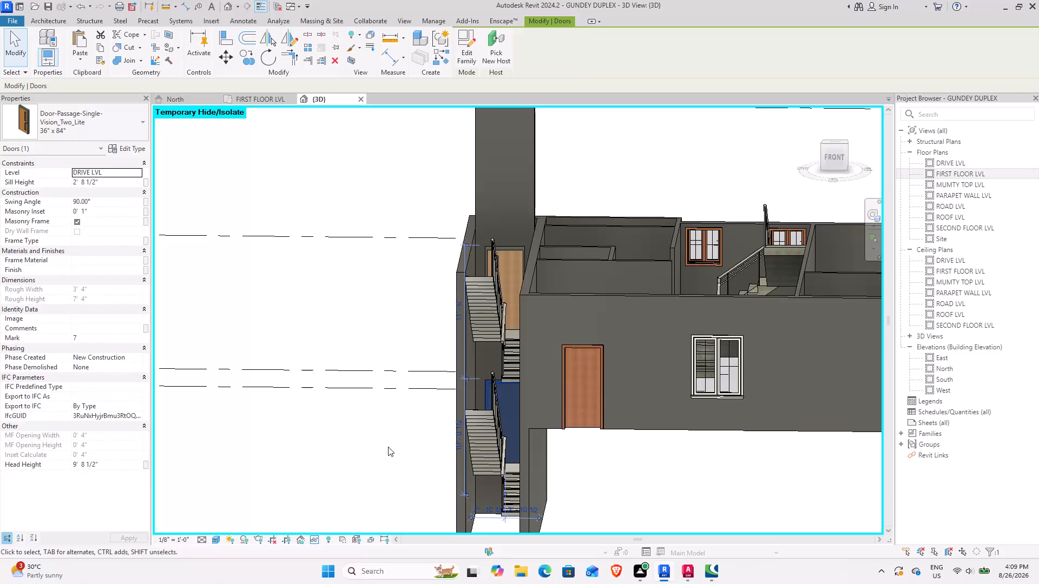
left_click(388, 447)
Examine both stair landing doors and the downward-extended walls around the outer stair from several angles.
middle_click_drag(396, 446, 404, 426, "shift")
scroll(422, 422, "down", 3)
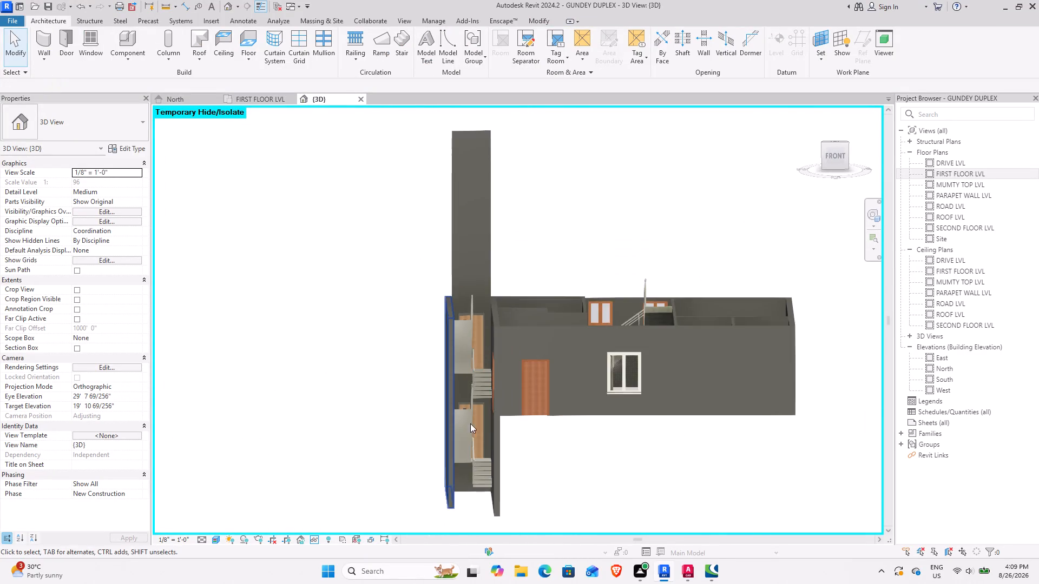
middle_click(464, 411, "shift")
scroll(494, 468, "up", 4)
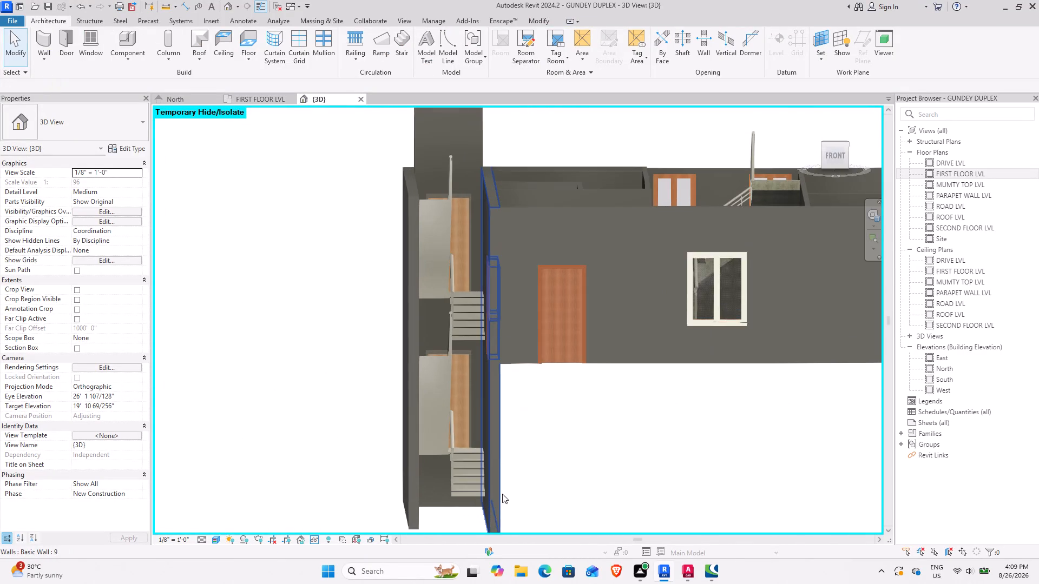
middle_click_drag(498, 493, 463, 482)
scroll(479, 478, "down", 3)
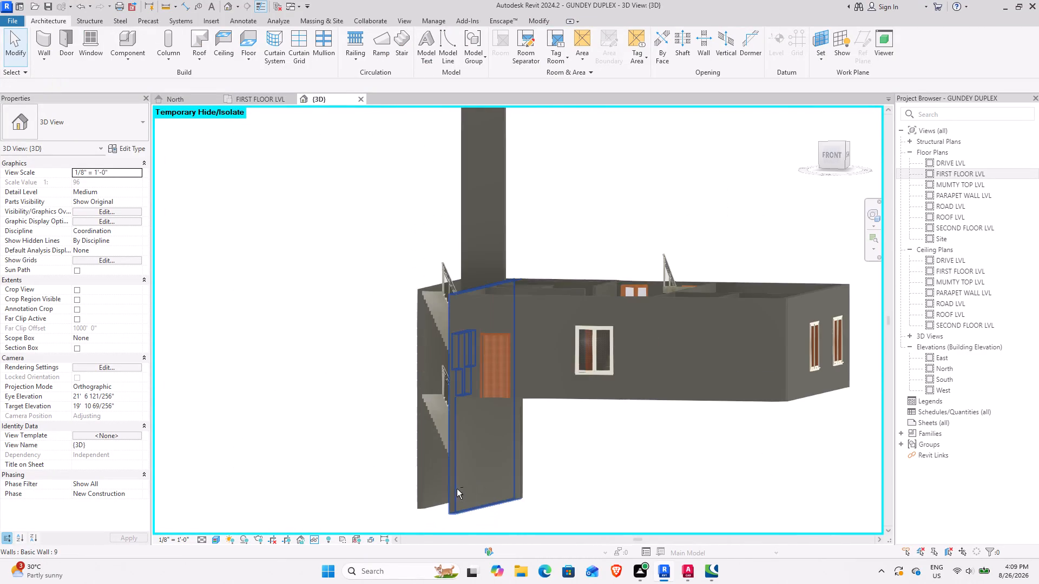
middle_click_drag(457, 489, 508, 485, "shift")
scroll(516, 484, "down", 2)
middle_click_drag(494, 484, 472, 482, "shift")
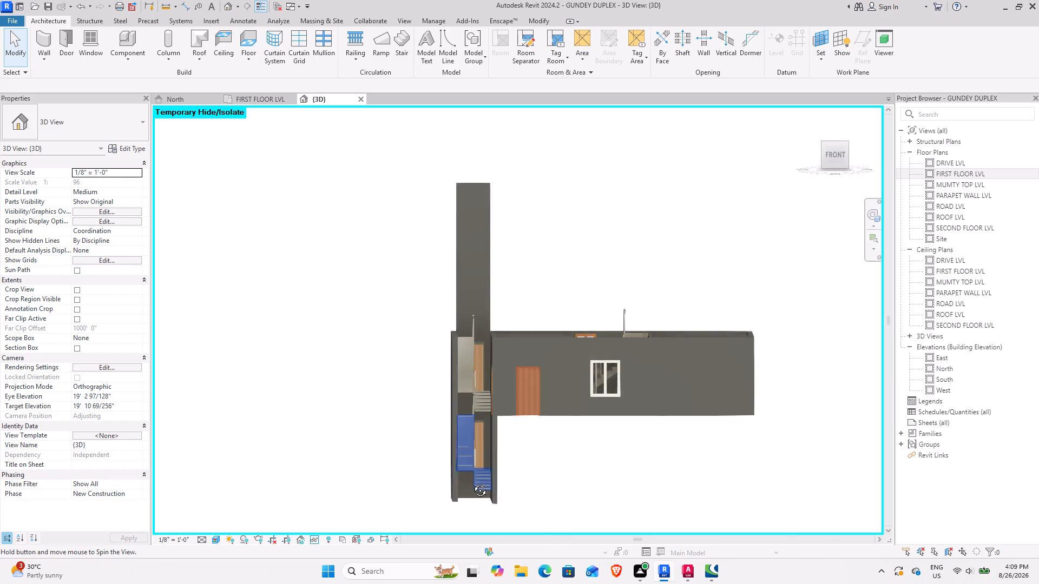
middle_click_drag(472, 482, 478, 485, "shift")
middle_click_drag(519, 467, 531, 461, "shift")
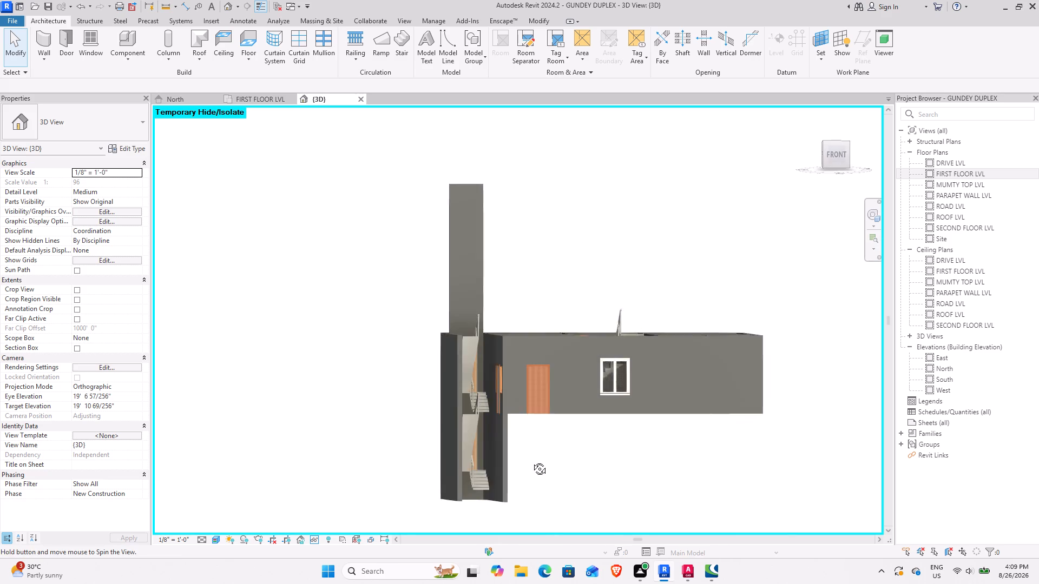
middle_click_drag(531, 461, 457, 463, "shift")
scroll(458, 463, "down", 2)
middle_click_drag(465, 462, 452, 448, "shift")
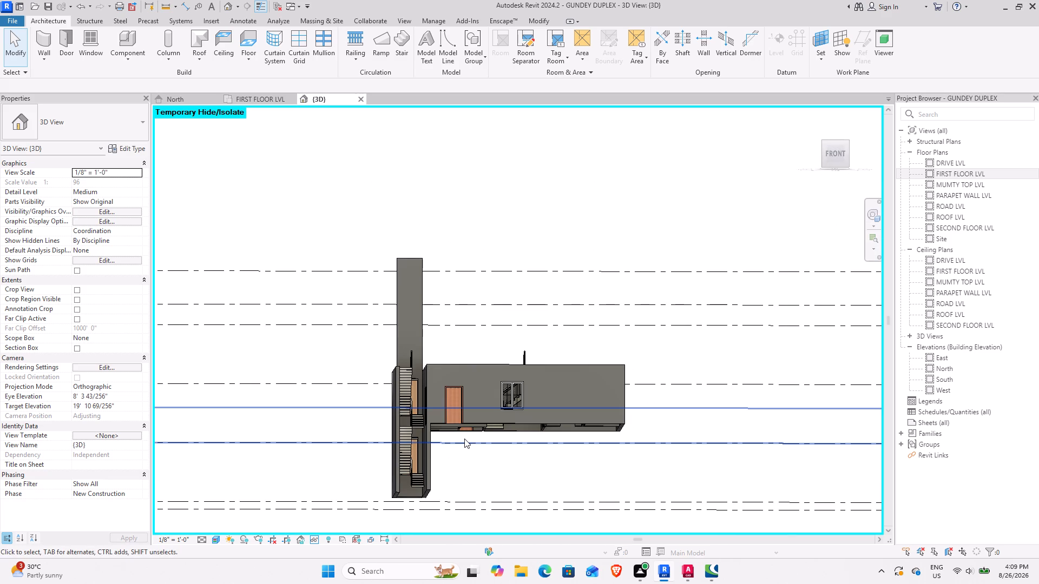
Reset the temporary hide/isolate to bring the whole model back into the 3D view.
type("hr")
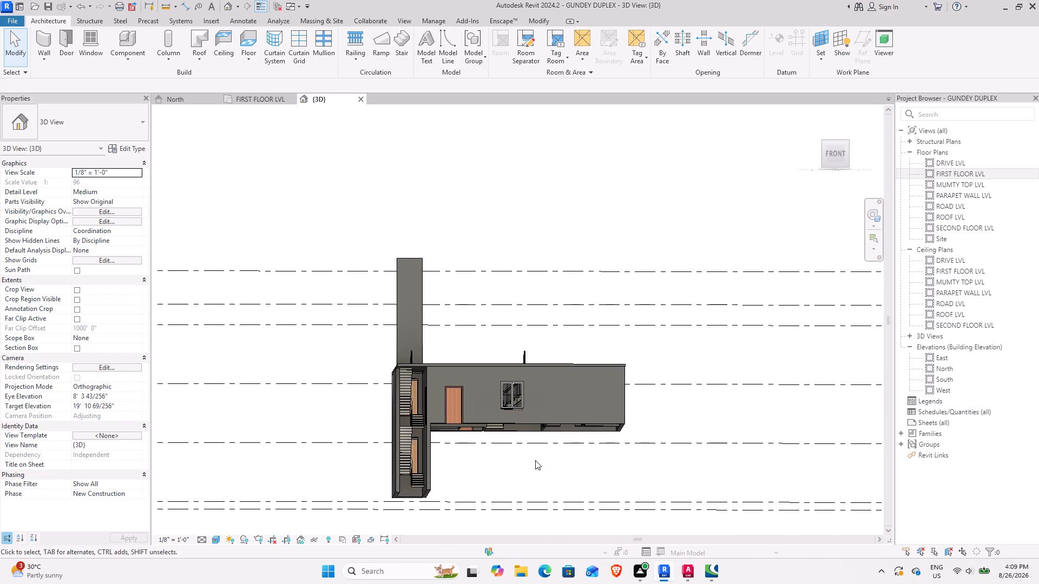
middle_click_drag(533, 445, 530, 545, "shift")
middle_click_drag(516, 514, 544, 549, "shift")
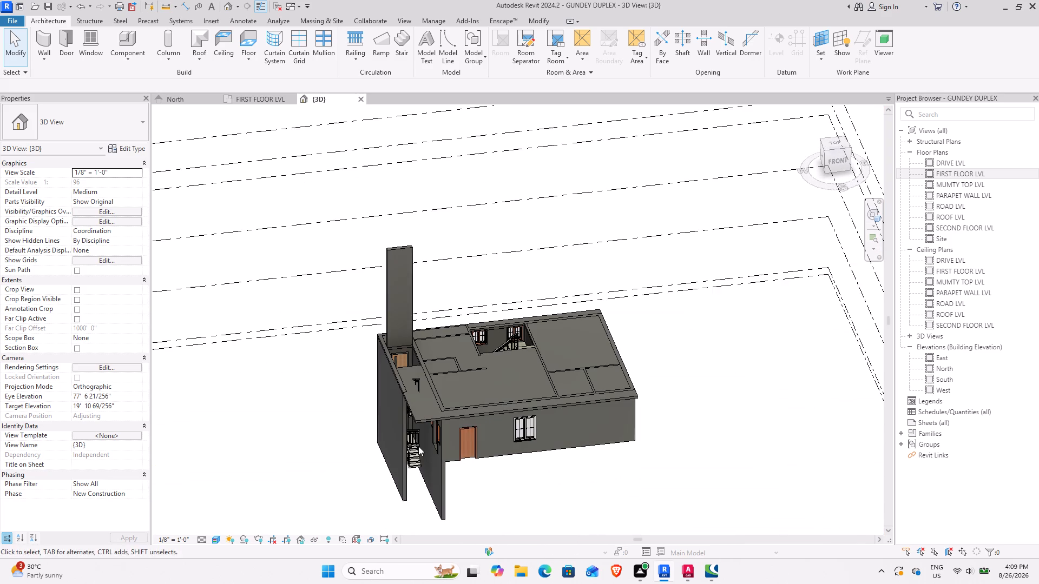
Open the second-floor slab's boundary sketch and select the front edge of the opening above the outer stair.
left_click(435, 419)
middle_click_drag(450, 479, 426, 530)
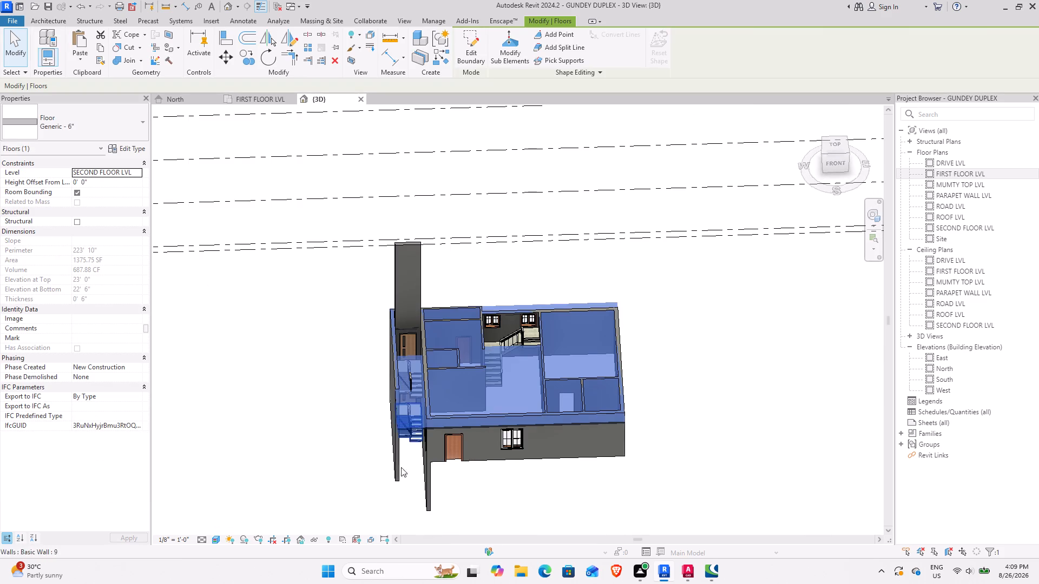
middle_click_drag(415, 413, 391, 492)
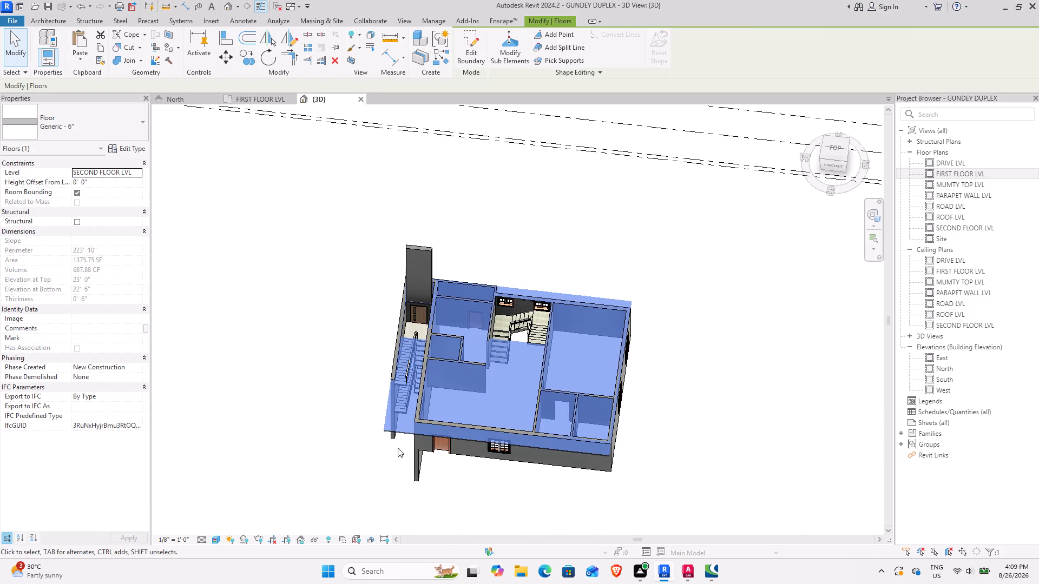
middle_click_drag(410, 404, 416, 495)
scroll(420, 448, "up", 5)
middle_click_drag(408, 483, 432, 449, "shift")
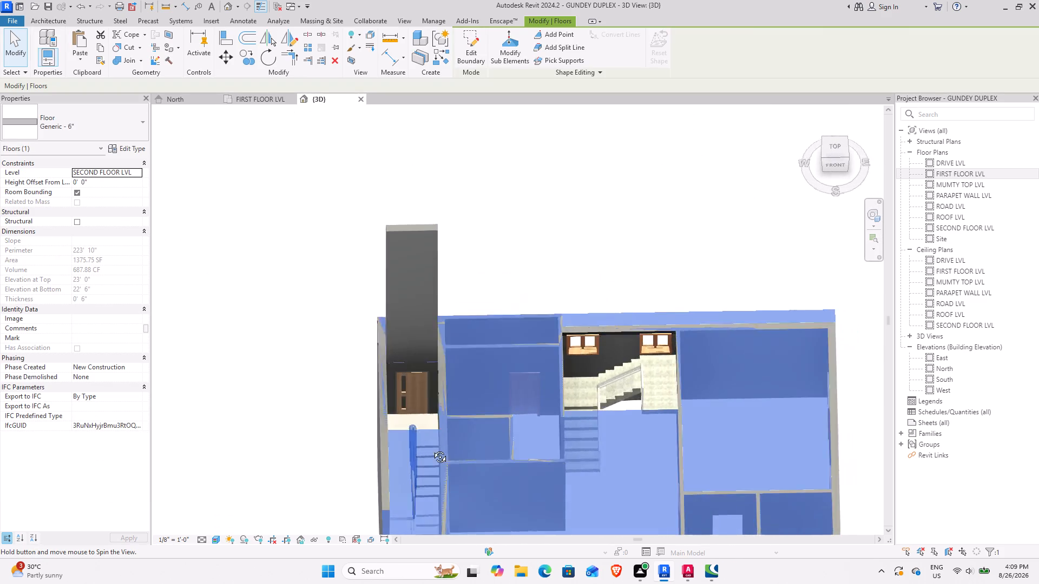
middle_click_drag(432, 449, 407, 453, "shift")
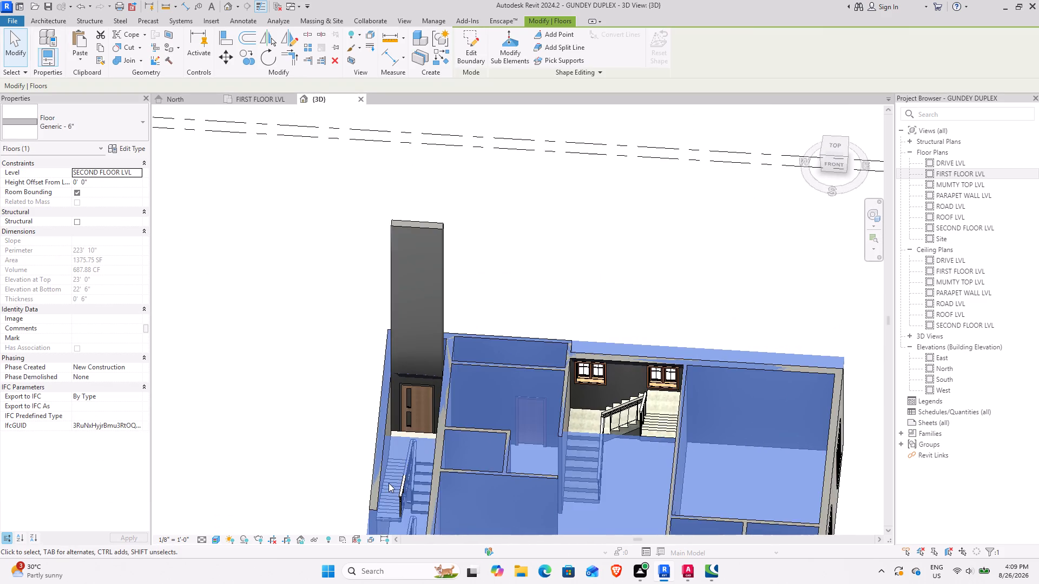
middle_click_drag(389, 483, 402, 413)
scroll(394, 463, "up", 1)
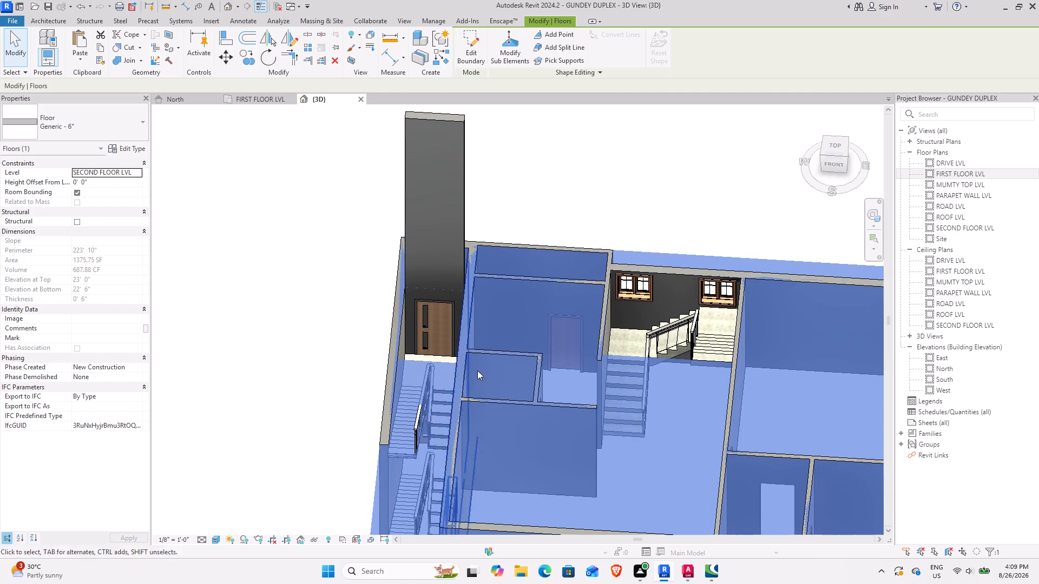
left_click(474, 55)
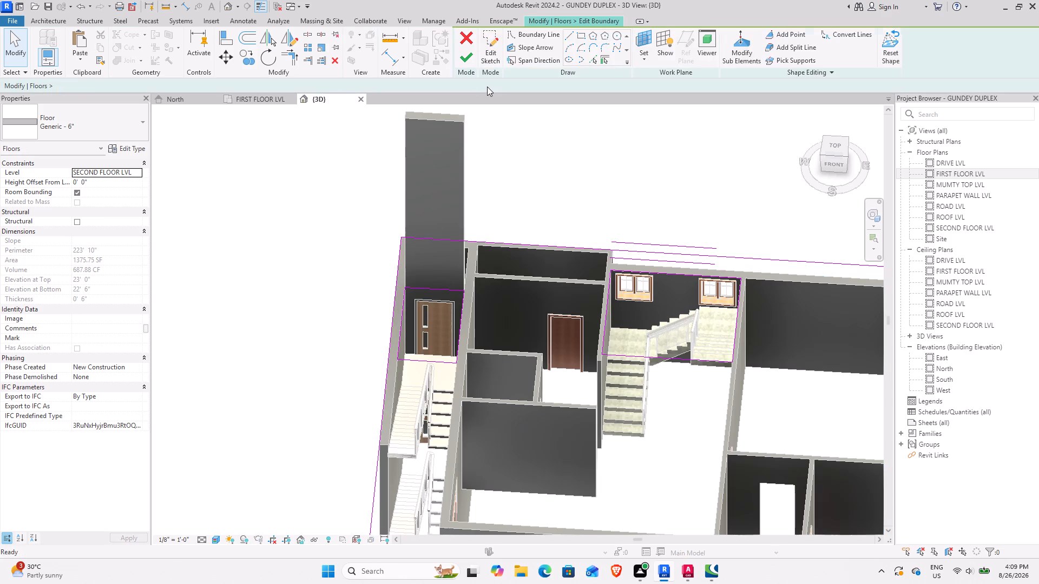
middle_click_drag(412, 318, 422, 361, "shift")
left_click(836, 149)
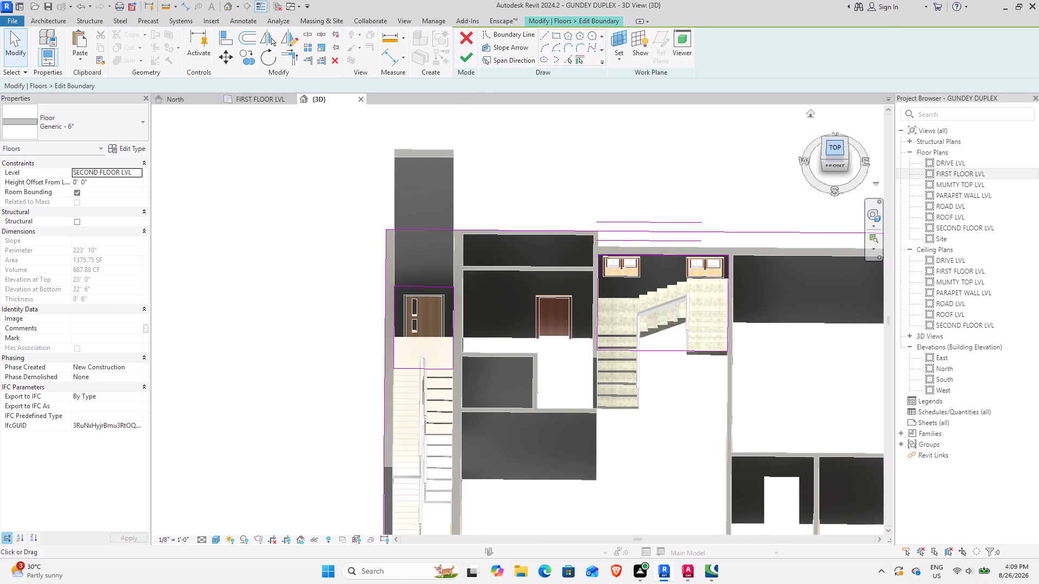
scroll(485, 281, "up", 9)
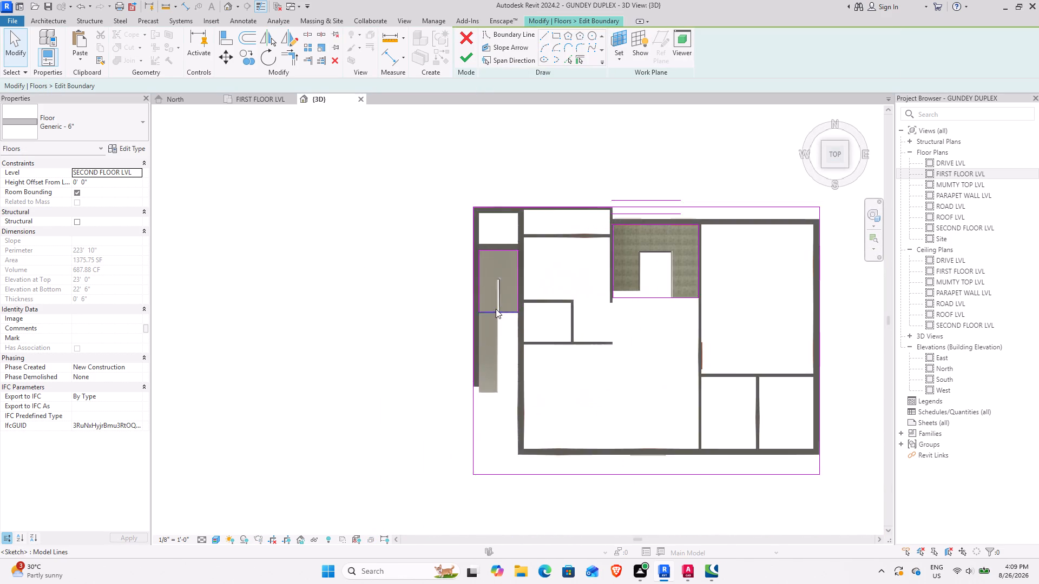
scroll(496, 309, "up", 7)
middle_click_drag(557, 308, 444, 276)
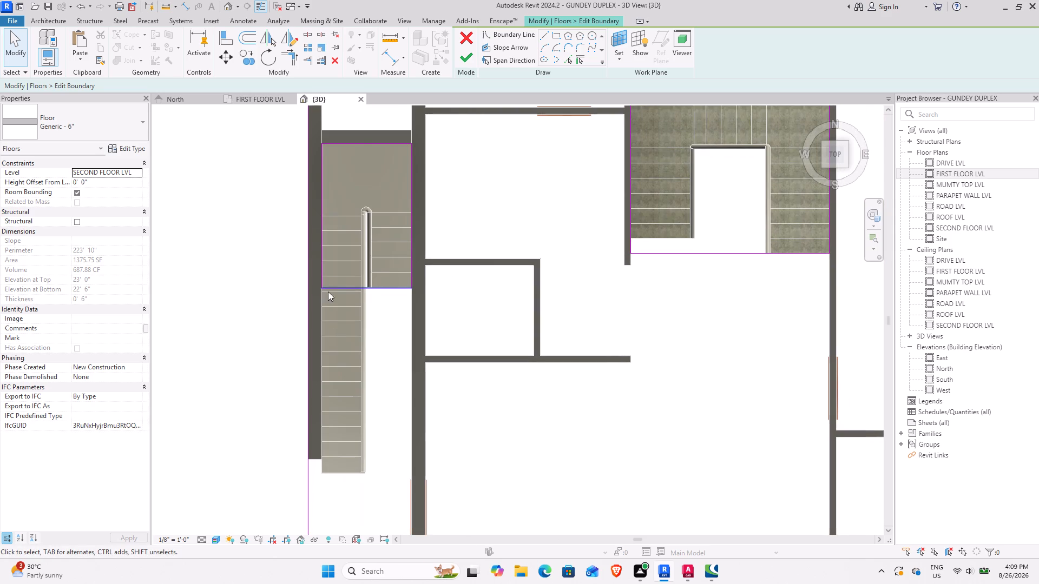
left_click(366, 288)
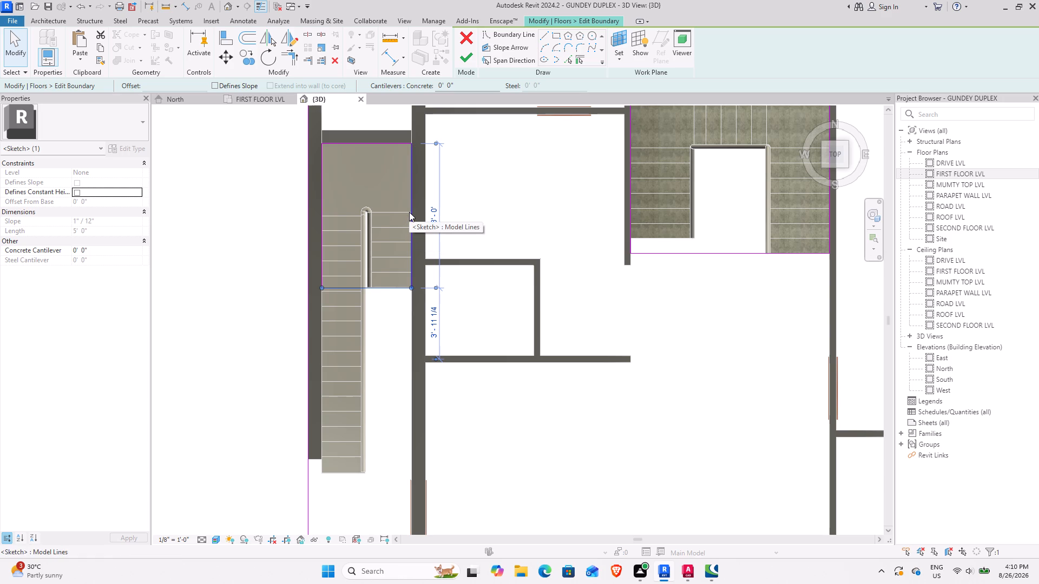
Examine the slab boundary and its stair opening against the outer stair, landings and enclosing walls from several angles.
scroll(407, 214, "down", 9)
middle_click_drag(394, 295, 422, 224, "shift")
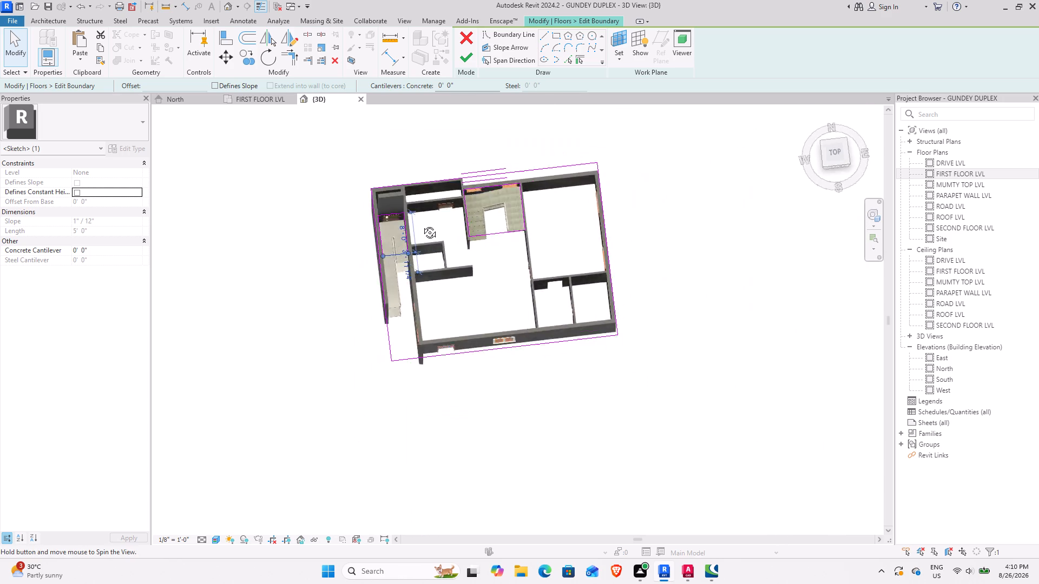
middle_click_drag(422, 224, 400, 126, "shift")
middle_click_drag(400, 250, 402, 118, "shift")
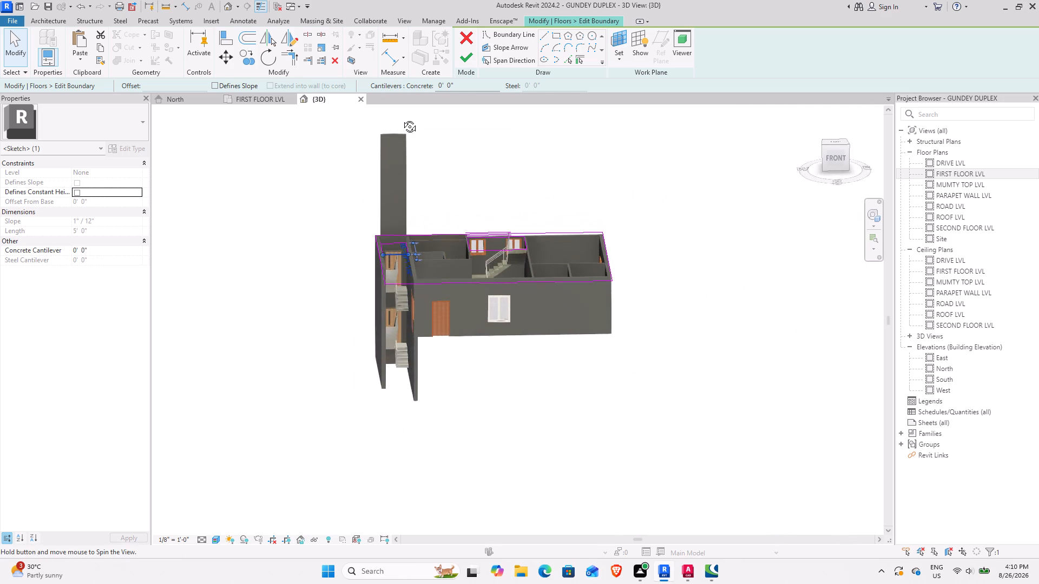
middle_click_drag(402, 118, 401, 130, "shift")
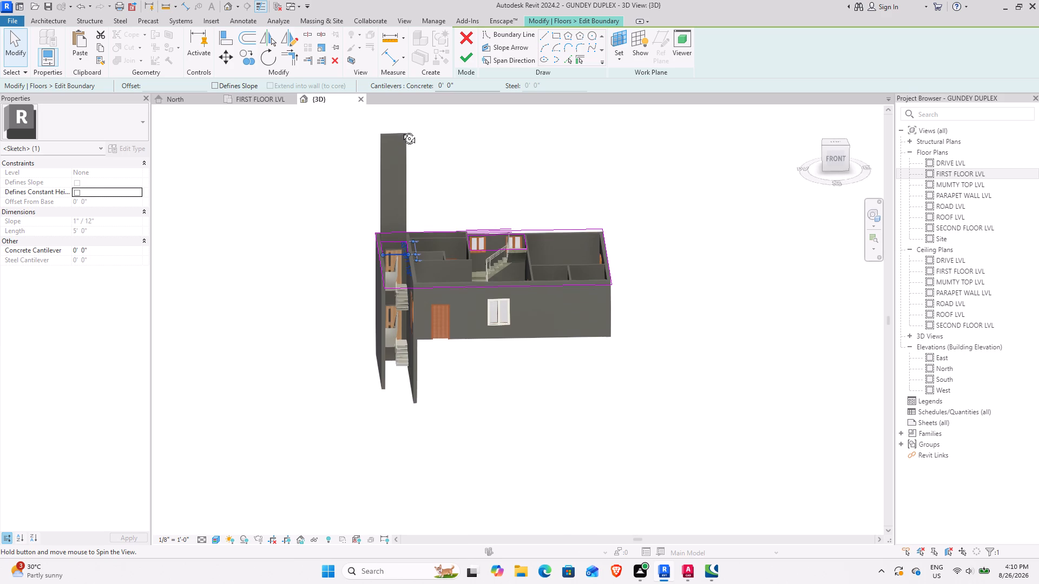
middle_click_drag(401, 130, 401, 152, "shift")
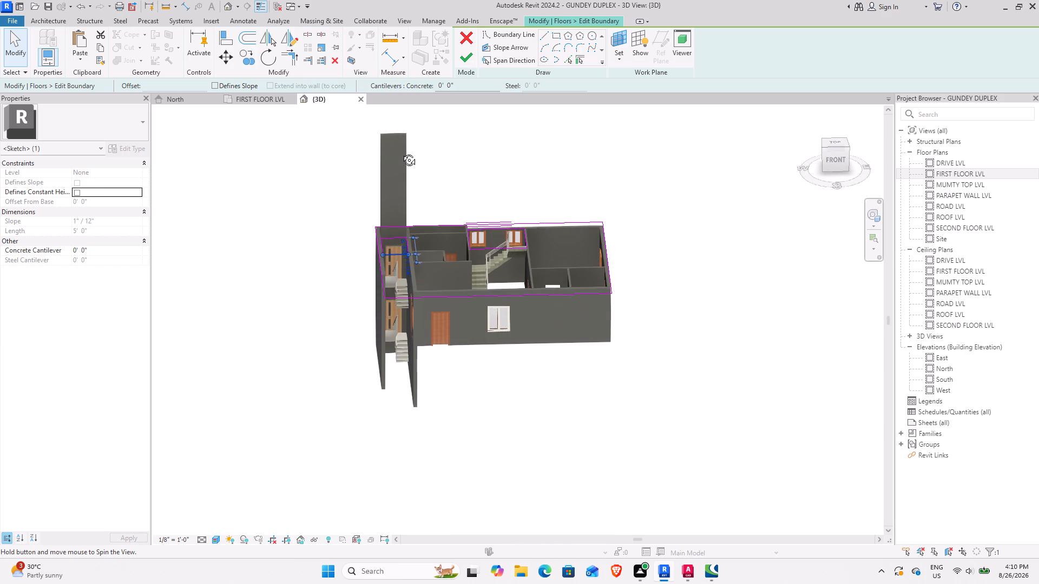
middle_click_drag(401, 152, 401, 168, "shift")
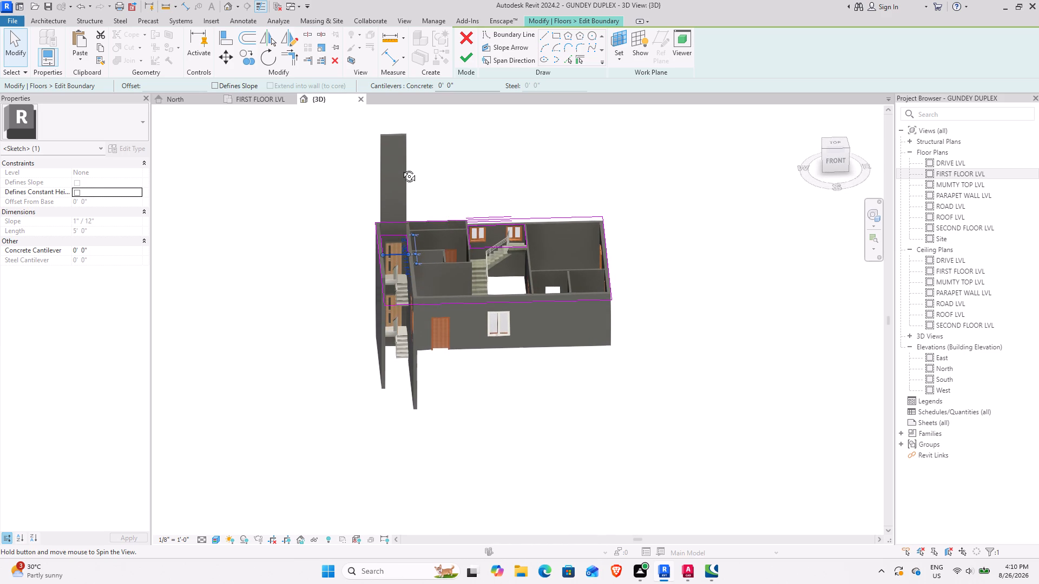
middle_click_drag(401, 168, 398, 170, "shift")
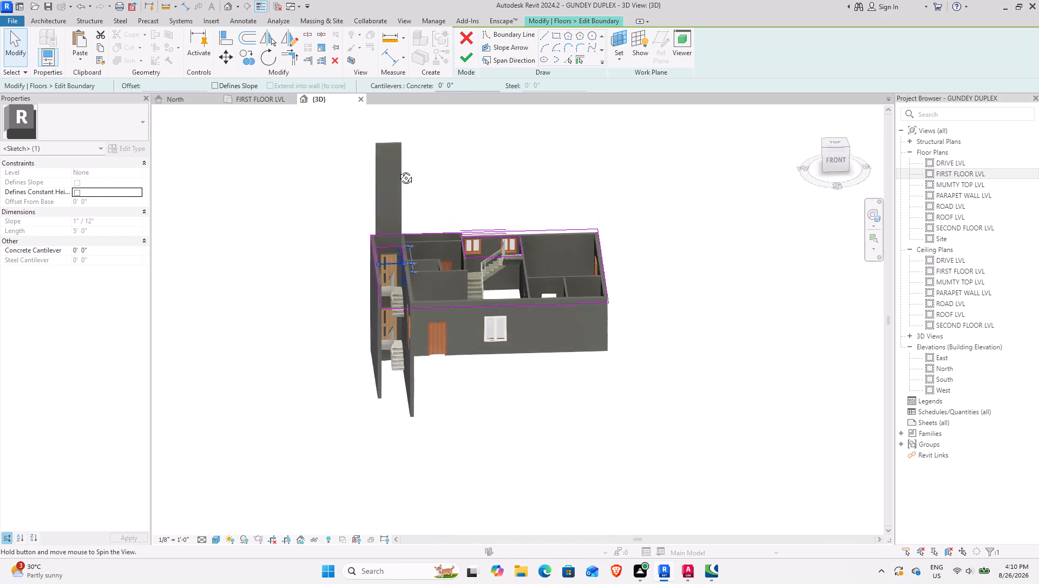
middle_click_drag(398, 170, 398, 268, "shift")
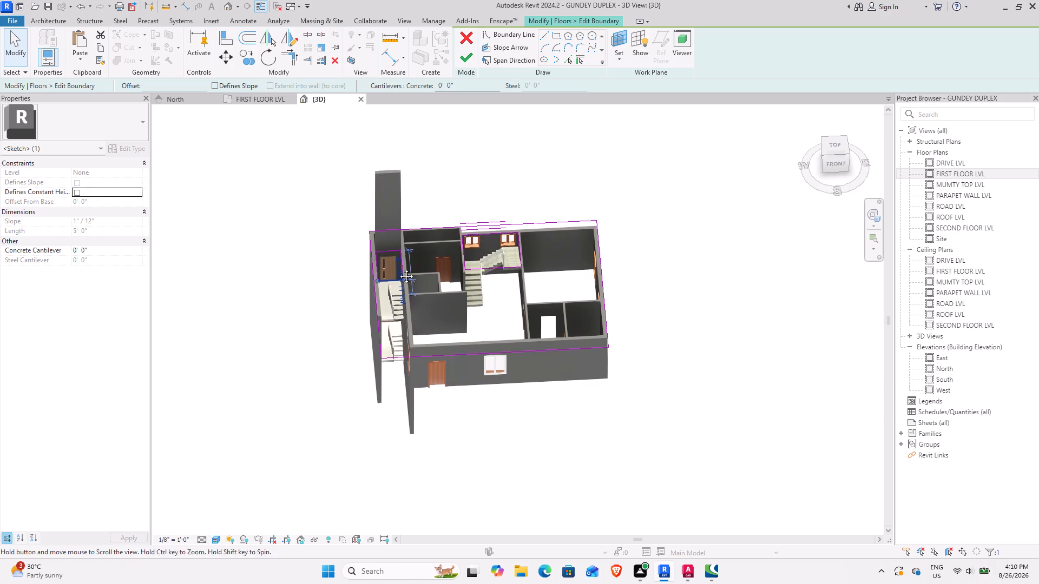
middle_click_drag(398, 268, 403, 312, "shift")
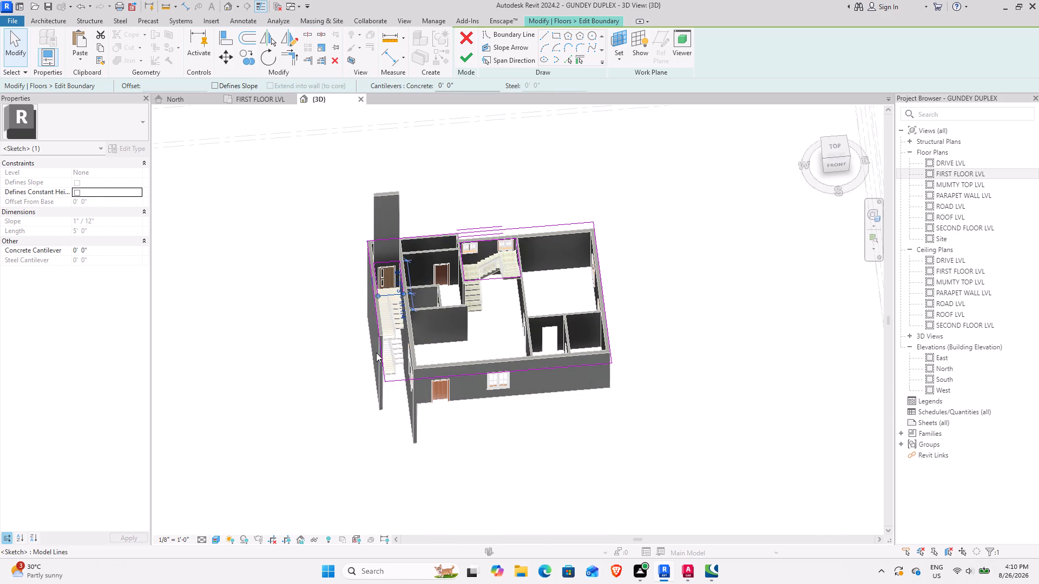
middle_click_drag(396, 386, 402, 280, "shift")
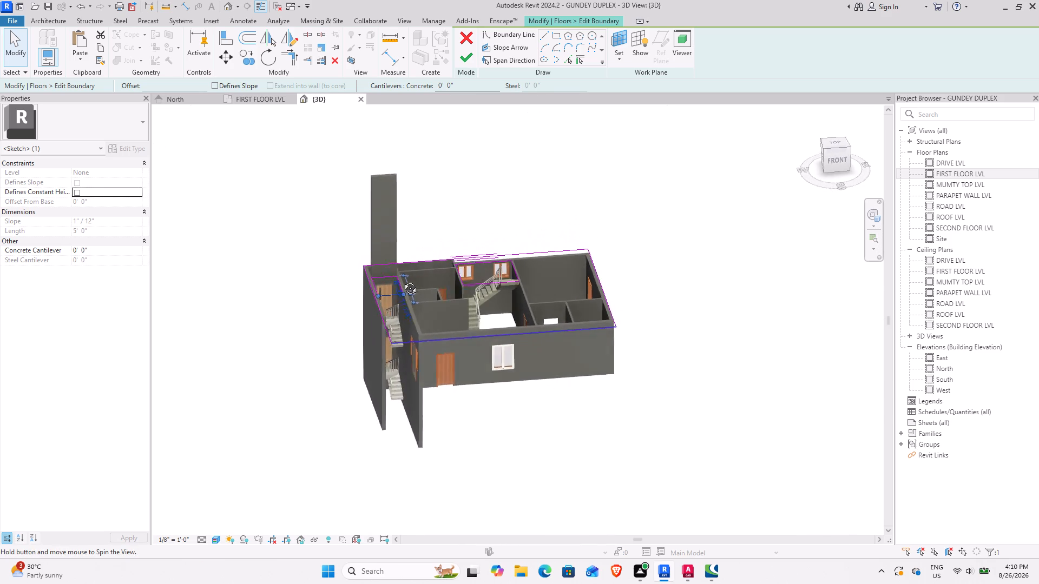
middle_click_drag(402, 280, 391, 257, "shift")
middle_click_drag(354, 370, 369, 269, "shift")
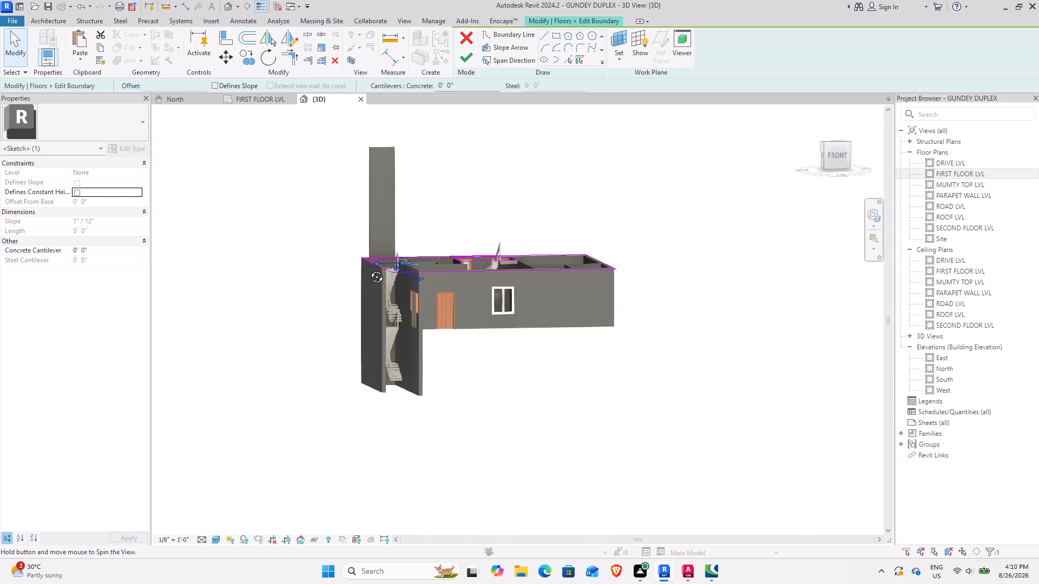
middle_click_drag(369, 269, 352, 306, "shift")
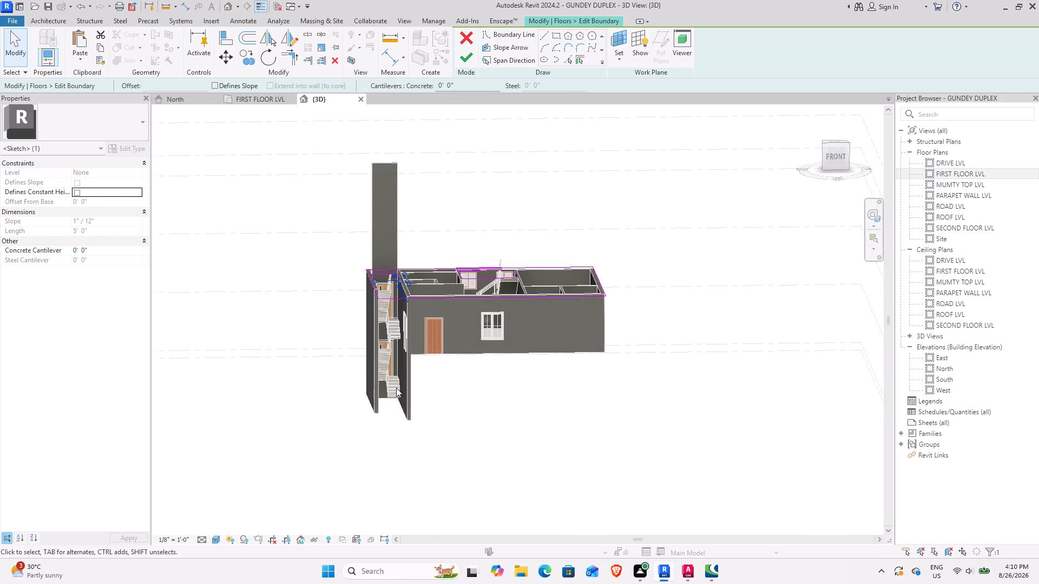
middle_click_drag(384, 386, 377, 453, "shift")
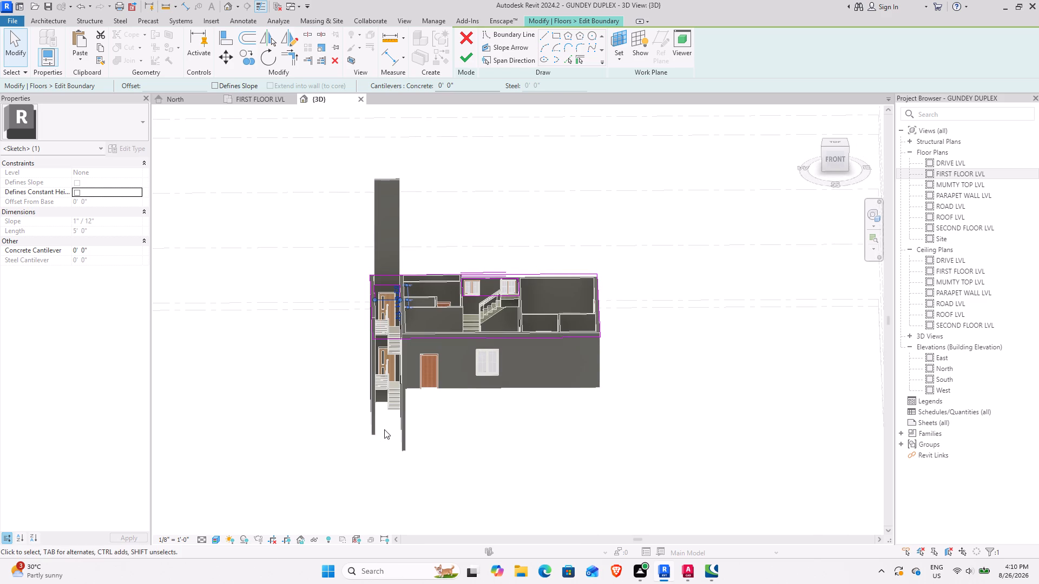
middle_click_drag(386, 428, 433, 393, "shift")
middle_click_drag(424, 401, 391, 406, "shift")
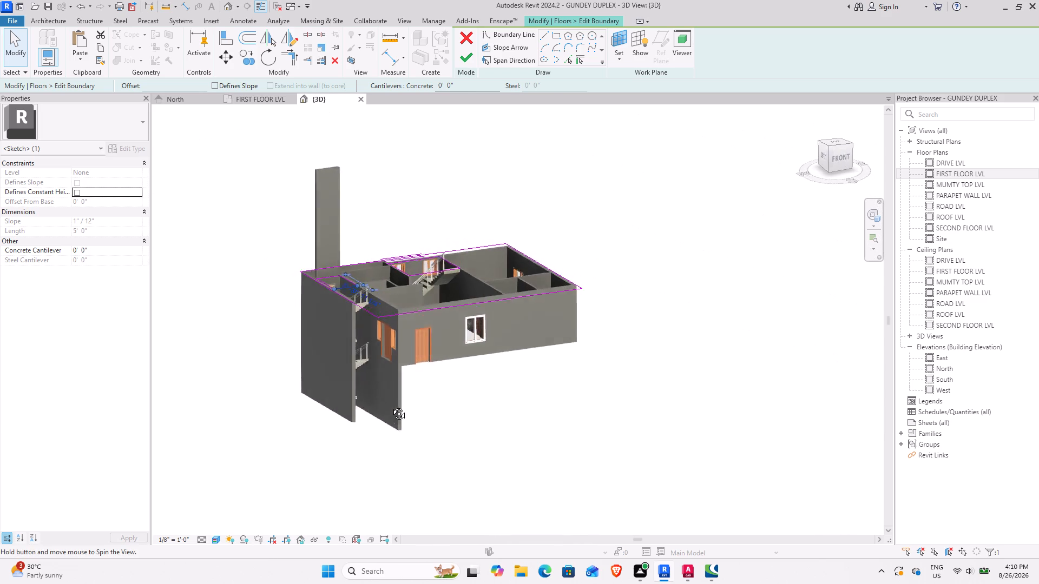
middle_click_drag(391, 406, 379, 408, "shift")
middle_click_drag(389, 409, 371, 416, "shift")
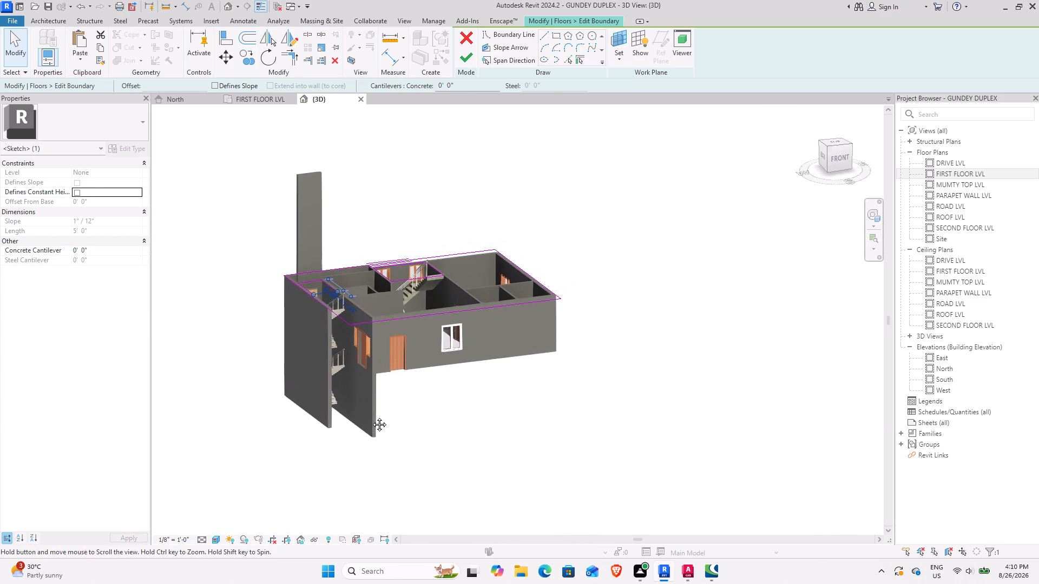
middle_click_drag(371, 416, 361, 419, "shift")
middle_click_drag(351, 413, 313, 423)
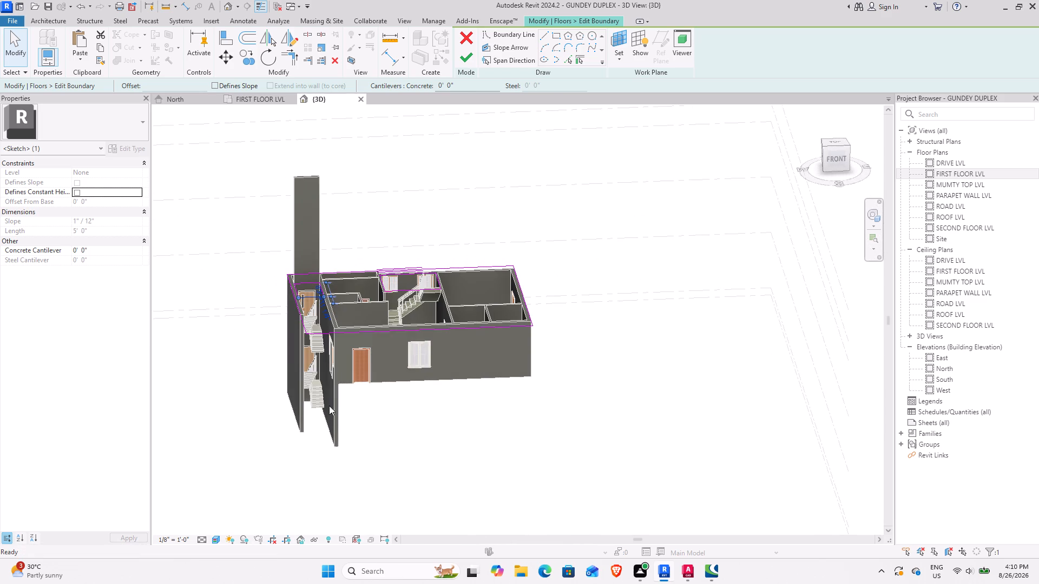
middle_click_drag(318, 368, 331, 360)
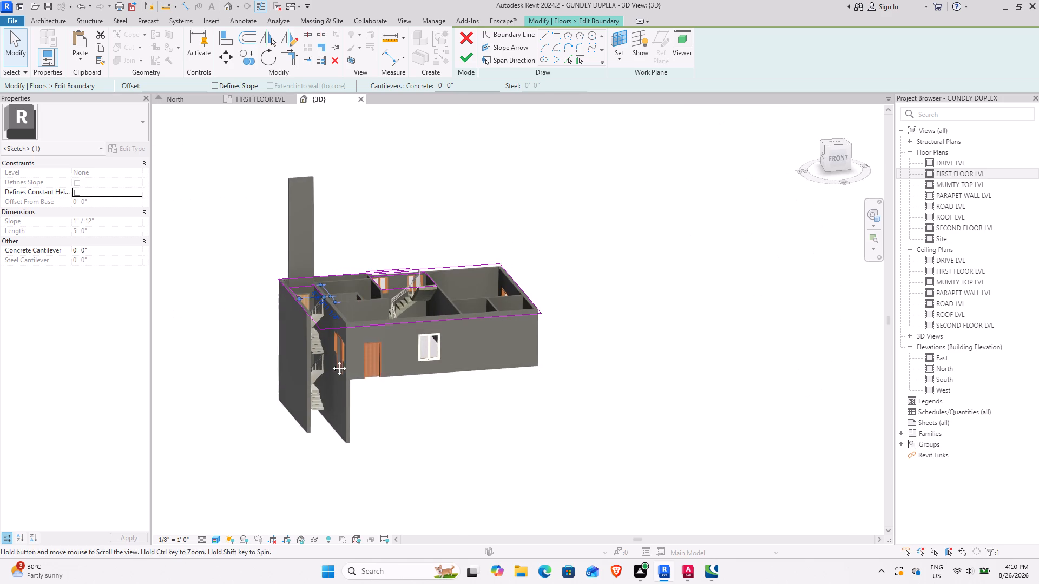
middle_click_drag(331, 360, 326, 371)
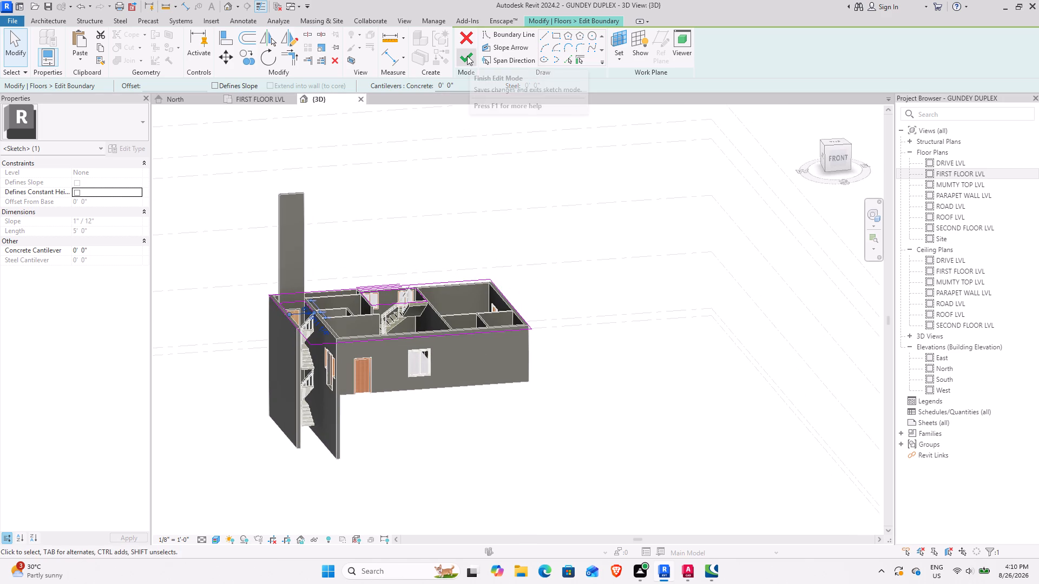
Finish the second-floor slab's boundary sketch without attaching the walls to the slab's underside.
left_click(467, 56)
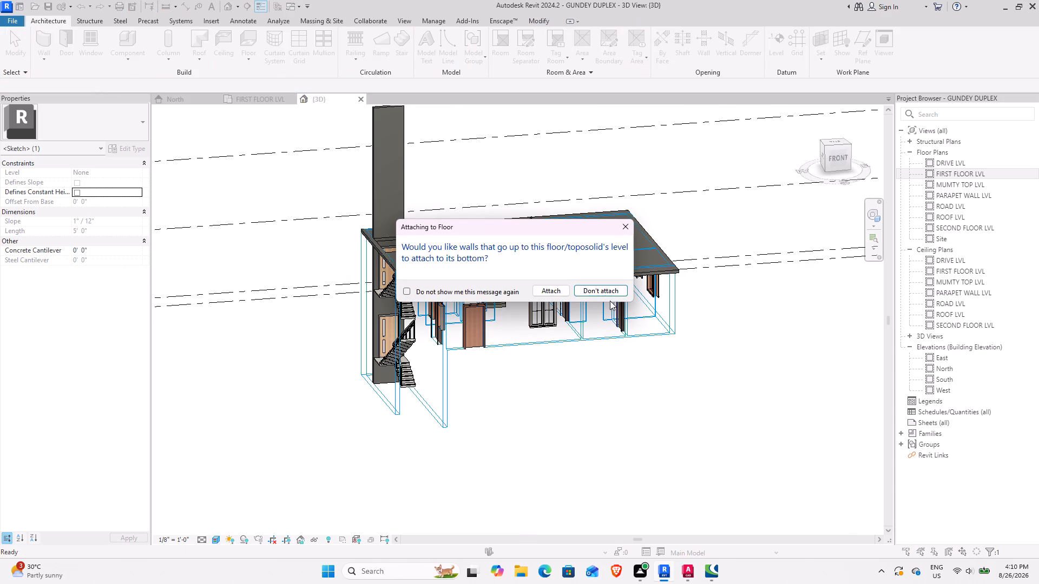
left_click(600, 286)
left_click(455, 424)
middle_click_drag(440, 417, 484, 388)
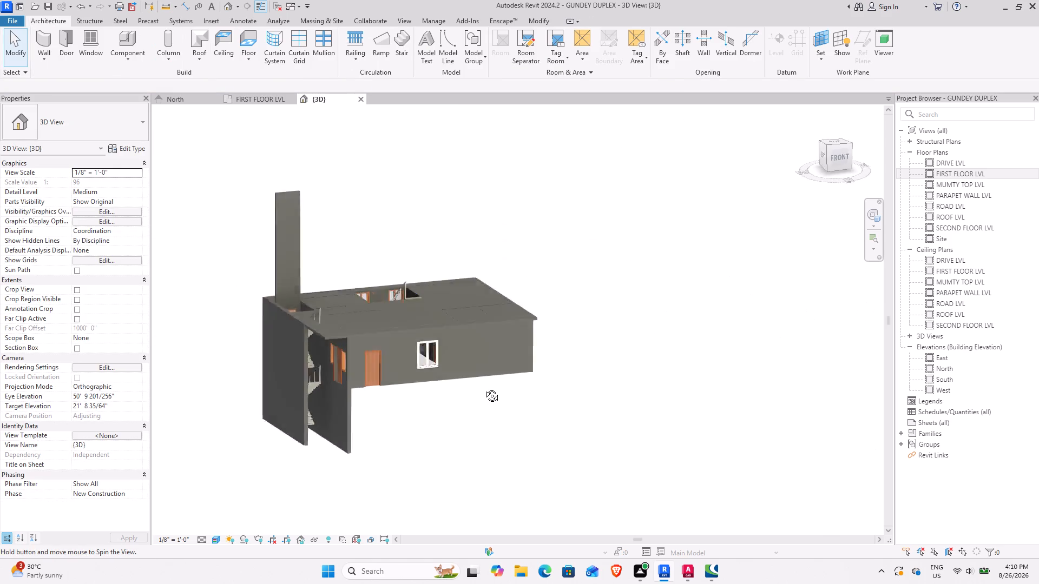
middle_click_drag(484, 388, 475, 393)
Copy the second-floor slab and paste it aligned to DRIVE LVL.
left_click(340, 331)
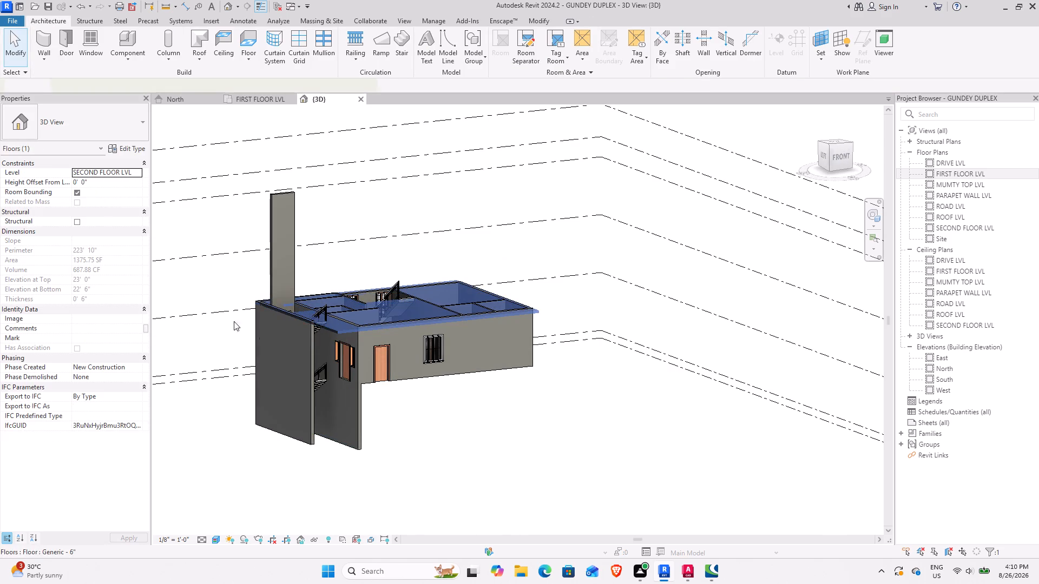
left_click(101, 50)
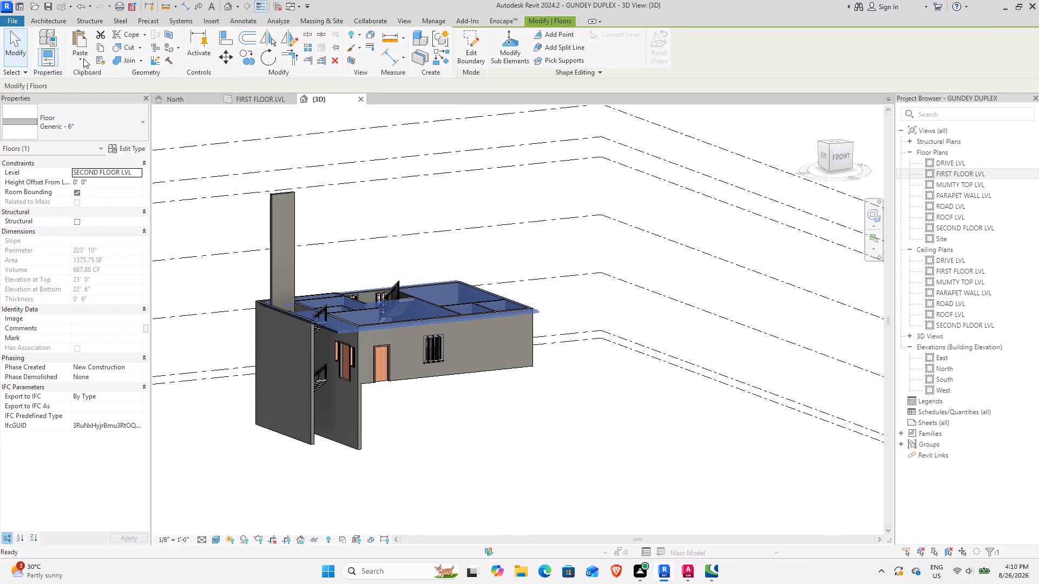
left_click(83, 58)
left_click(117, 98)
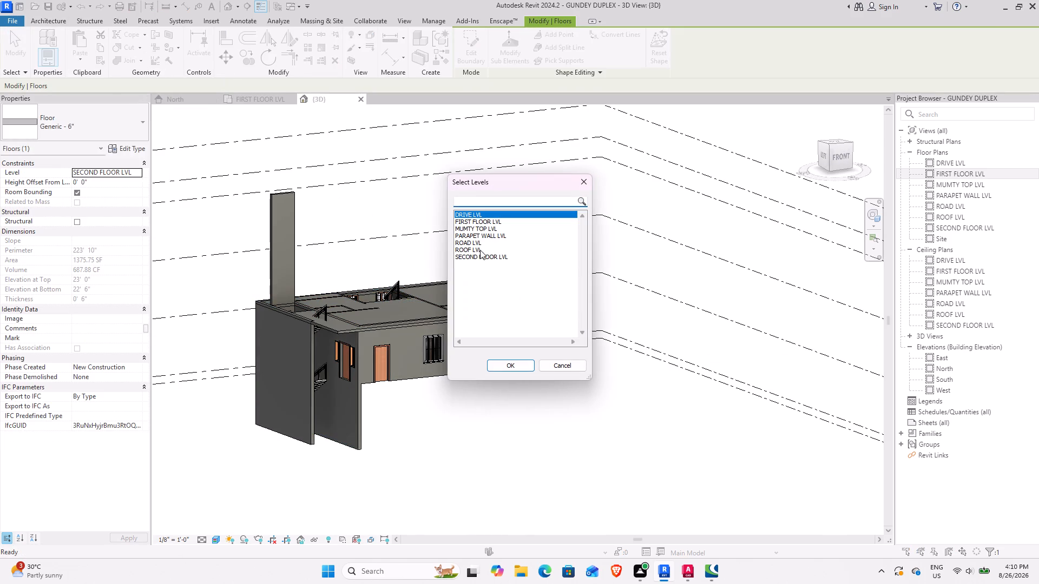
left_click(508, 366)
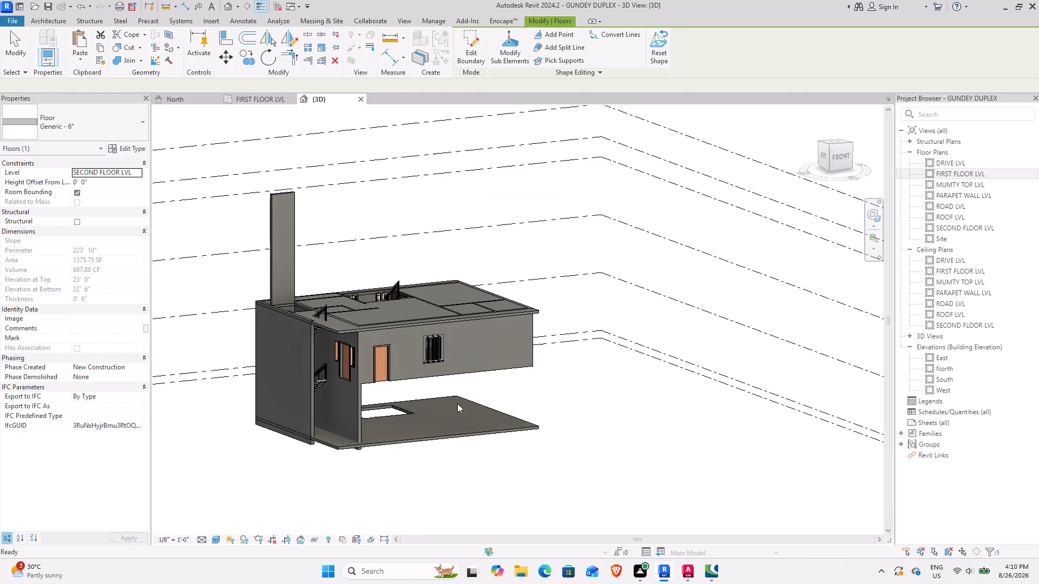
middle_click_drag(452, 473, 450, 421)
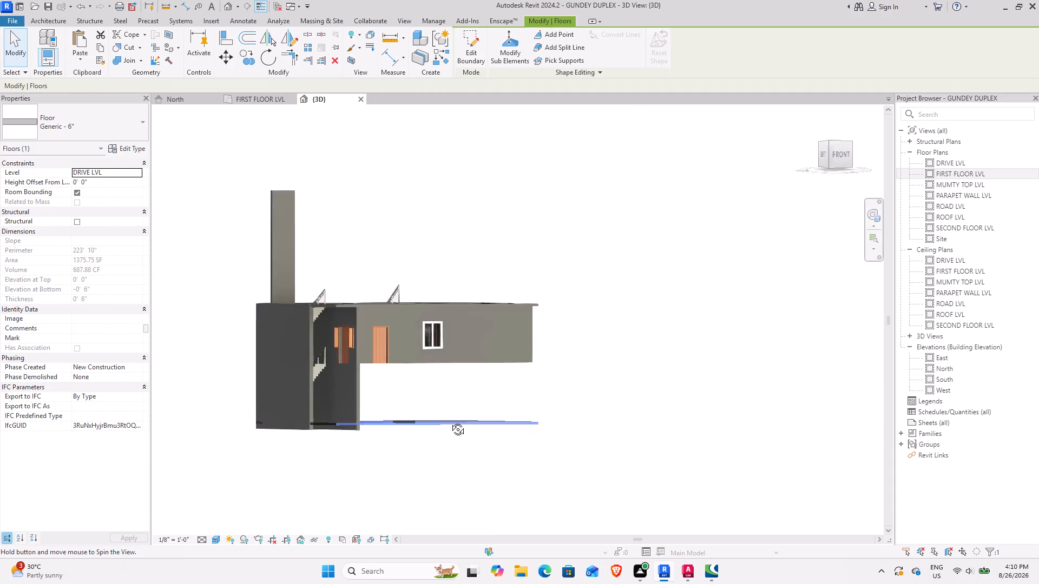
middle_click_drag(450, 421, 403, 483)
middle_click_drag(399, 483, 375, 496, "shift")
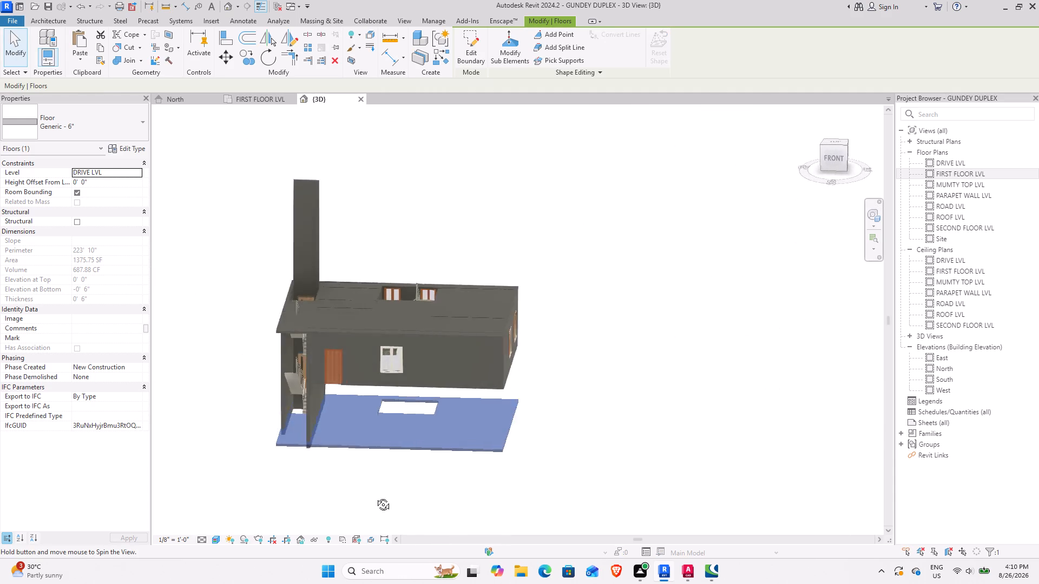
Examine the slab copy at DRIVE LVL around the foot of the outer stair and its enclosing walls.
middle_click_drag(375, 496, 391, 500, "shift")
middle_click_drag(350, 483, 358, 499, "shift")
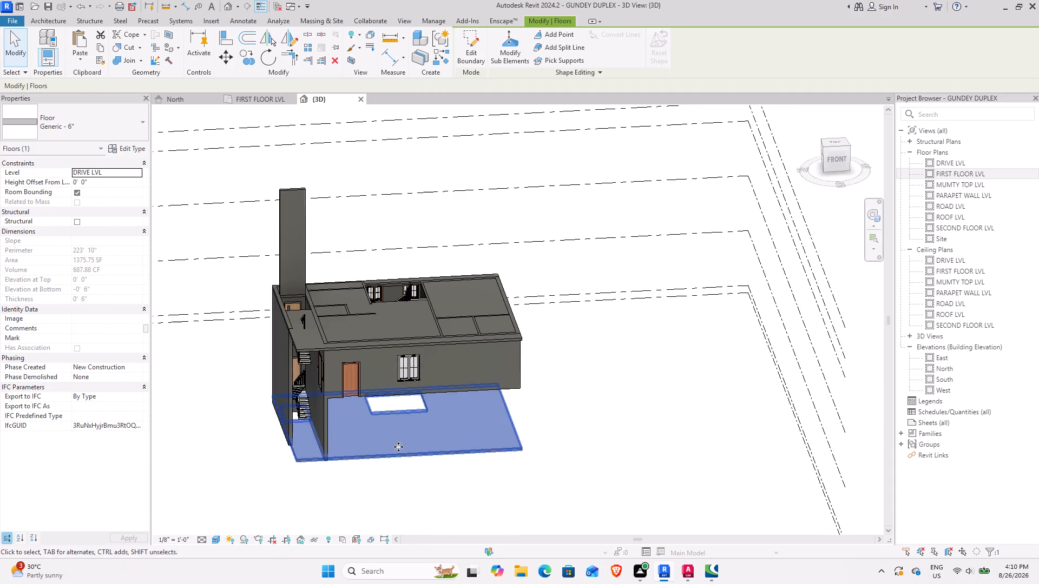
scroll(400, 388, "up", 5)
middle_click_drag(372, 449, 471, 424)
scroll(295, 412, "up", 7)
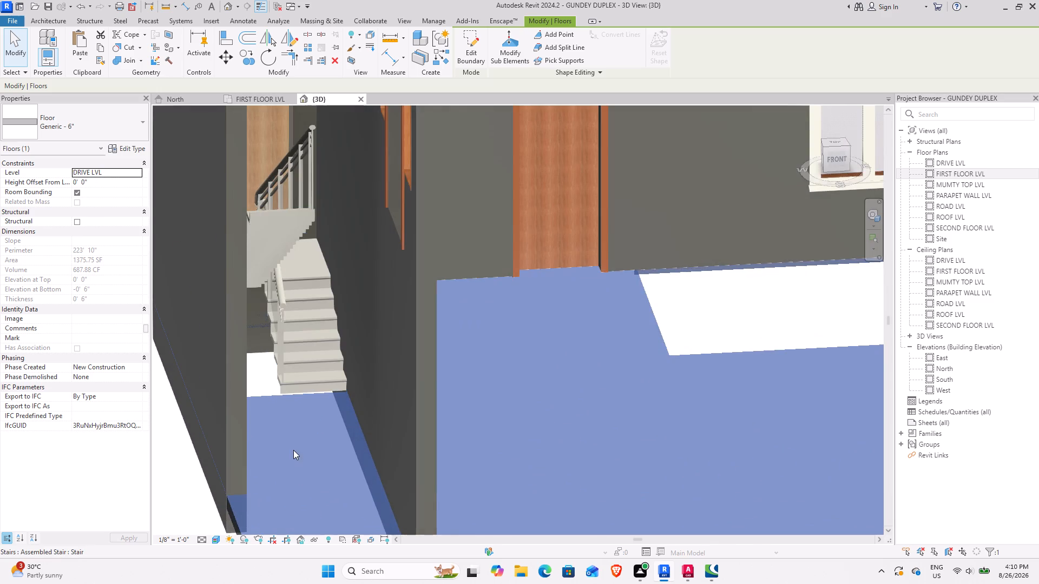
middle_click_drag(293, 449, 288, 425, "shift")
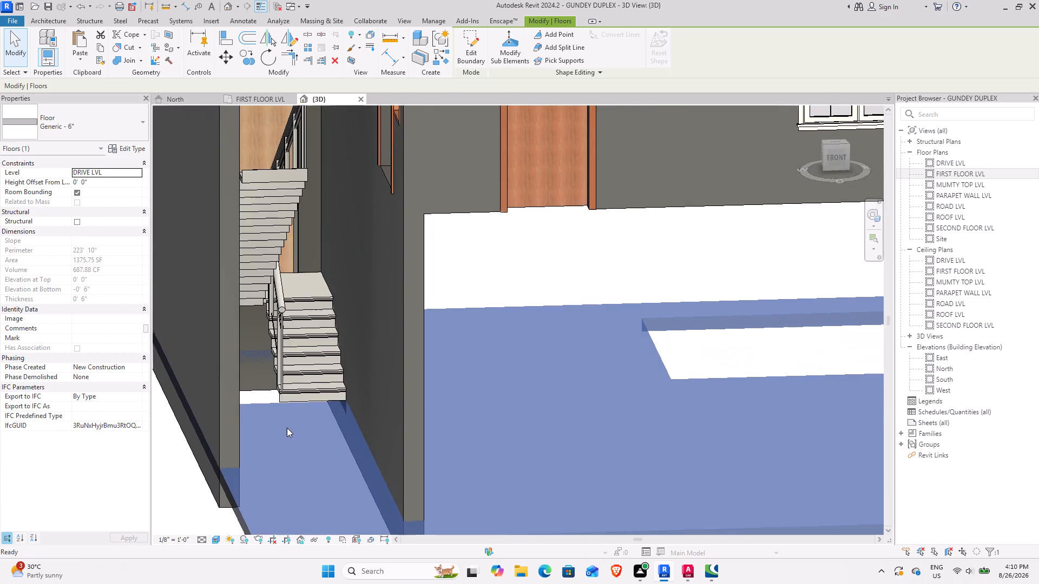
middle_click_drag(296, 454, 308, 473)
scroll(305, 403, "up", 6)
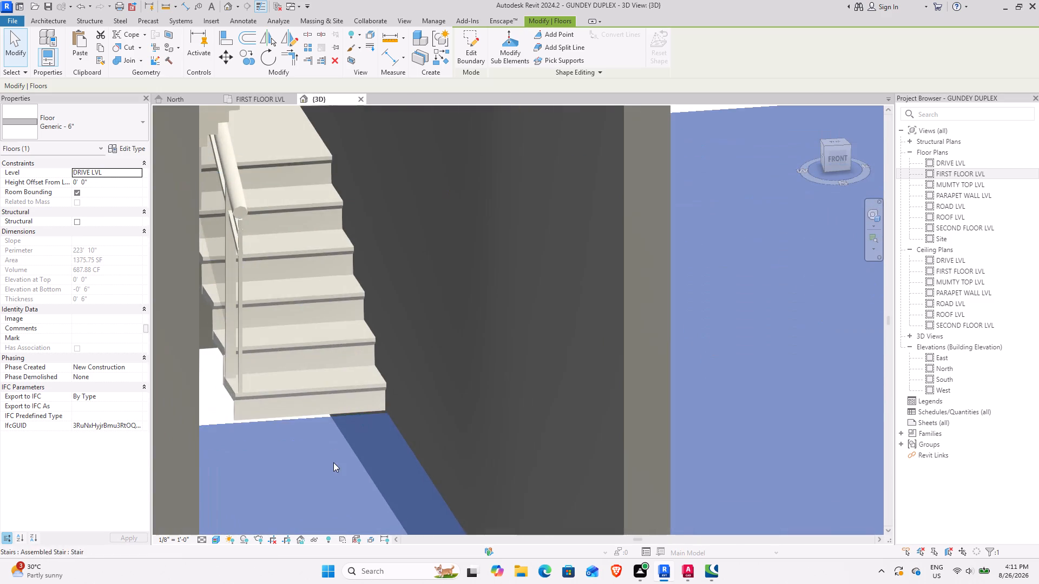
middle_click_drag(331, 462, 294, 464, "shift")
scroll(303, 461, "down", 8)
scroll(313, 463, "up", 1)
middle_click_drag(314, 457, 320, 325)
scroll(416, 420, "down", 7)
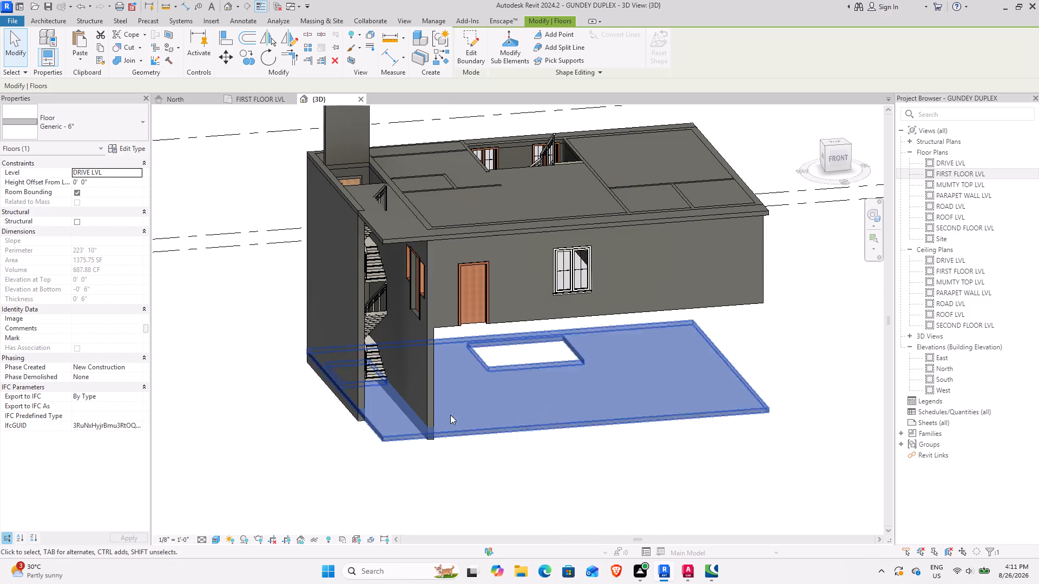
Edit the DRIVE LVL slab's boundary, delete the outlines of both stair openings, and finish the sketch.
left_click(472, 49)
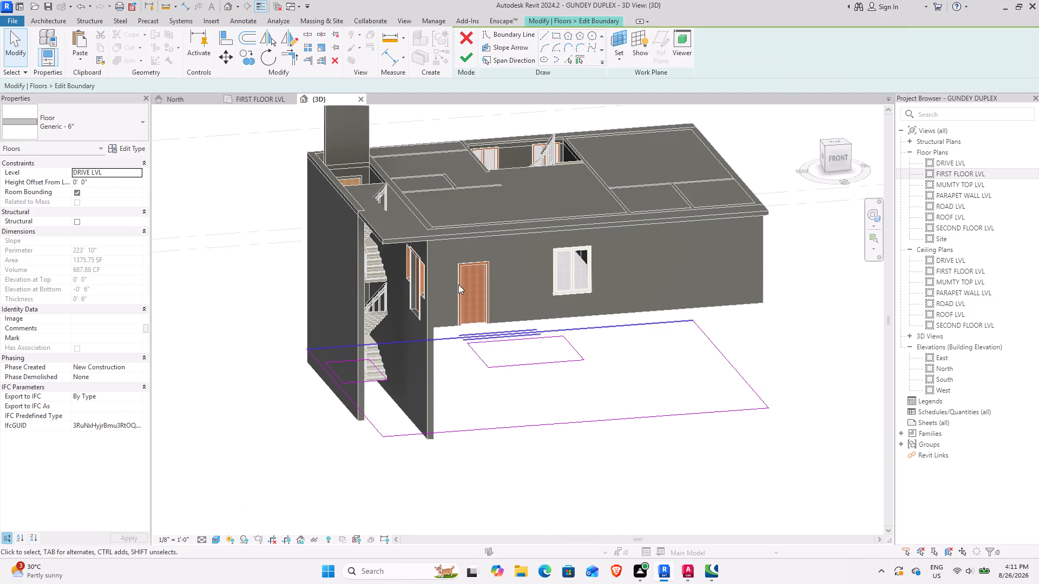
middle_click_drag(455, 429, 407, 339, "shift")
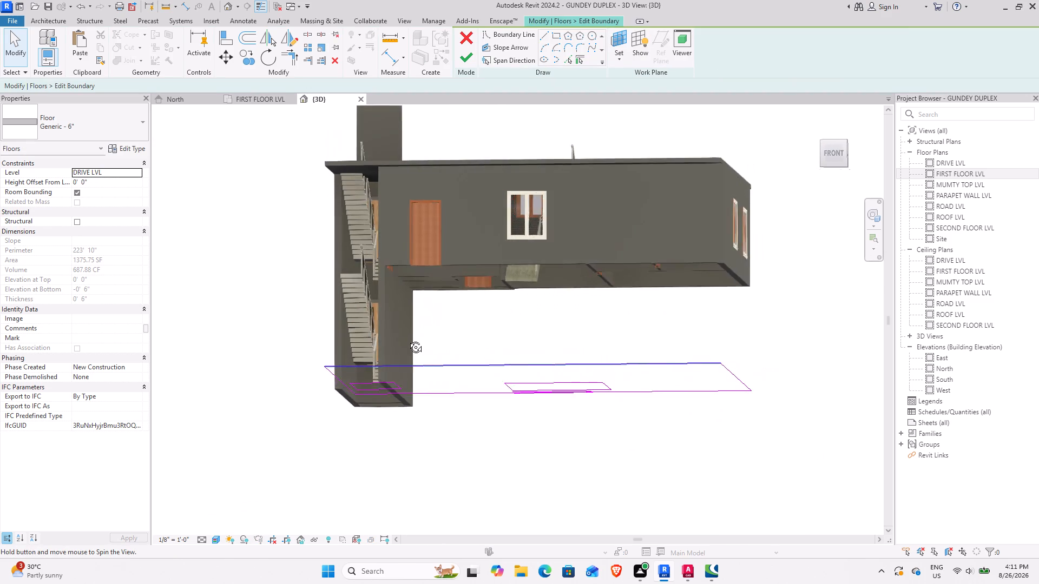
middle_click_drag(407, 339, 434, 347, "shift")
middle_click_drag(435, 351, 428, 342, "shift")
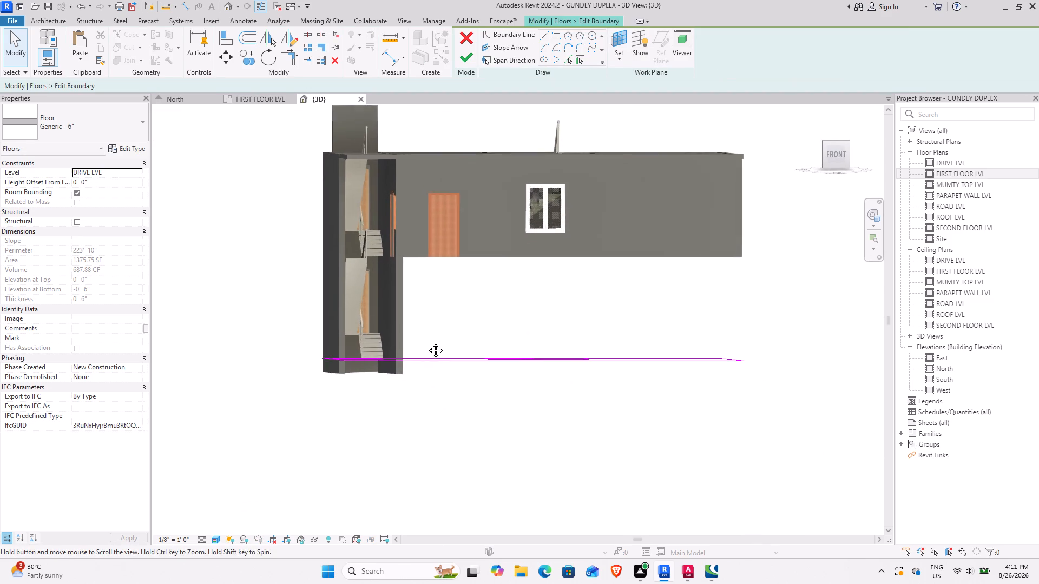
middle_click_drag(428, 342, 428, 303, "shift")
middle_click_drag(428, 303, 402, 334, "shift")
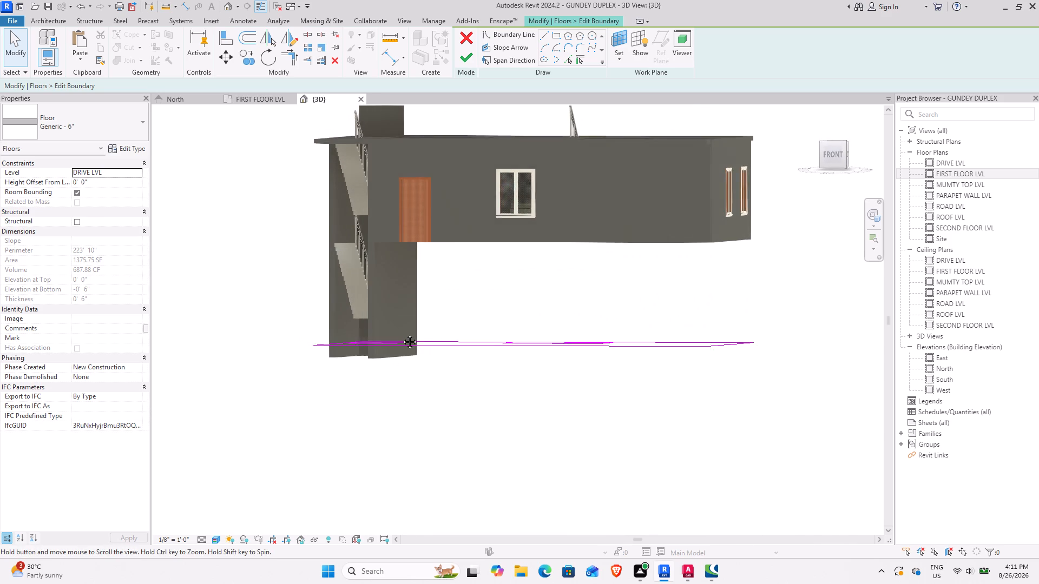
middle_click_drag(402, 334, 402, 335, "shift")
middle_click_drag(402, 335, 408, 353, "shift")
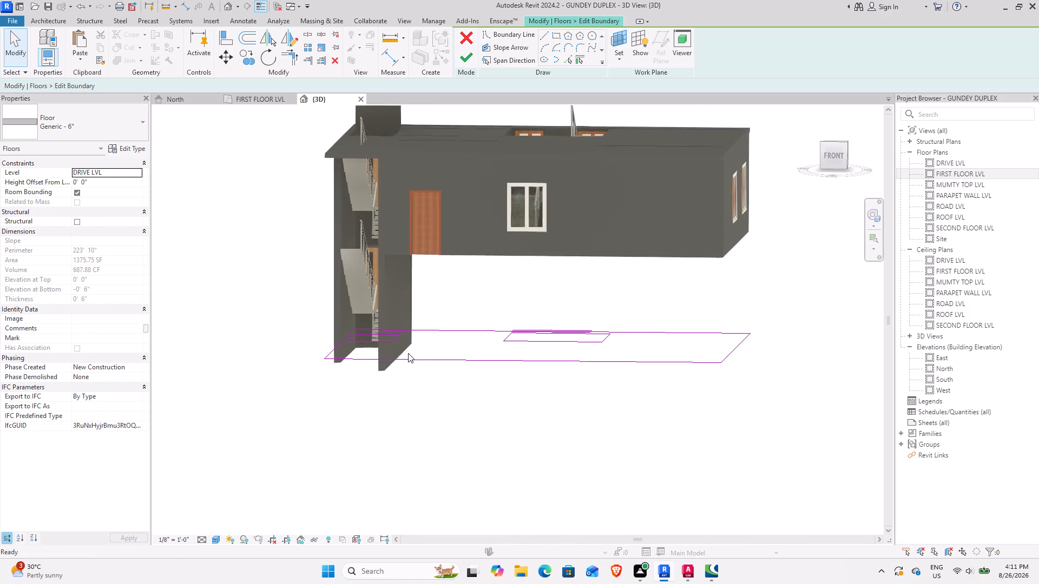
middle_click_drag(454, 346, 471, 364, "shift")
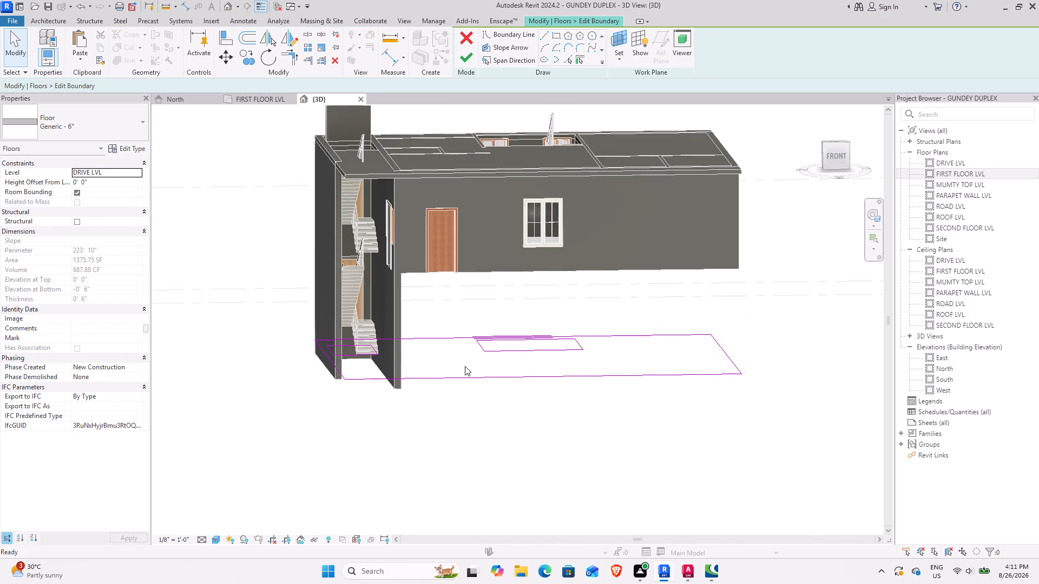
middle_click(453, 370, "shift")
middle_click_drag(448, 370, 425, 371, "shift")
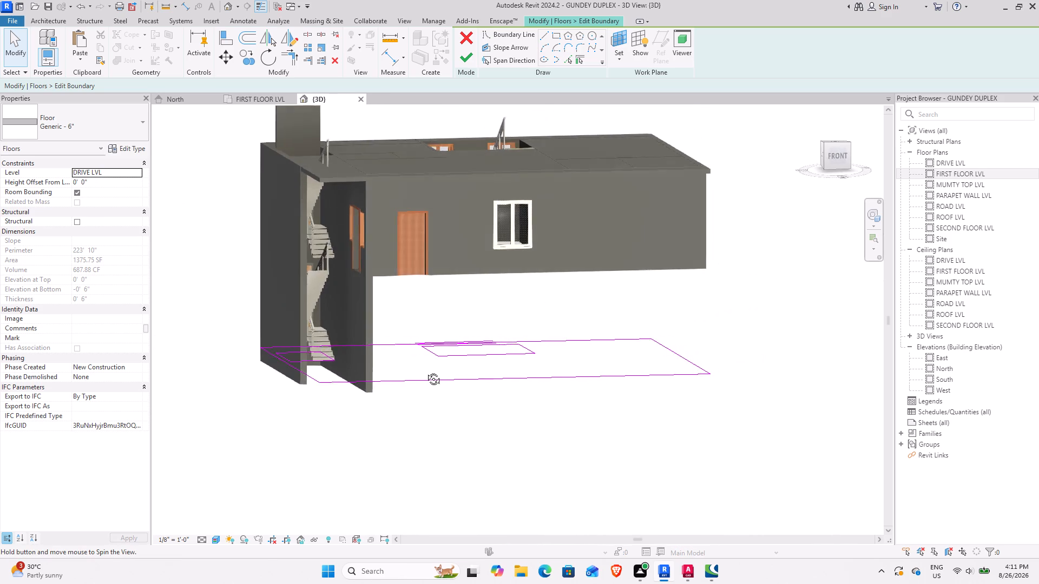
middle_click_drag(425, 371, 479, 362, "shift")
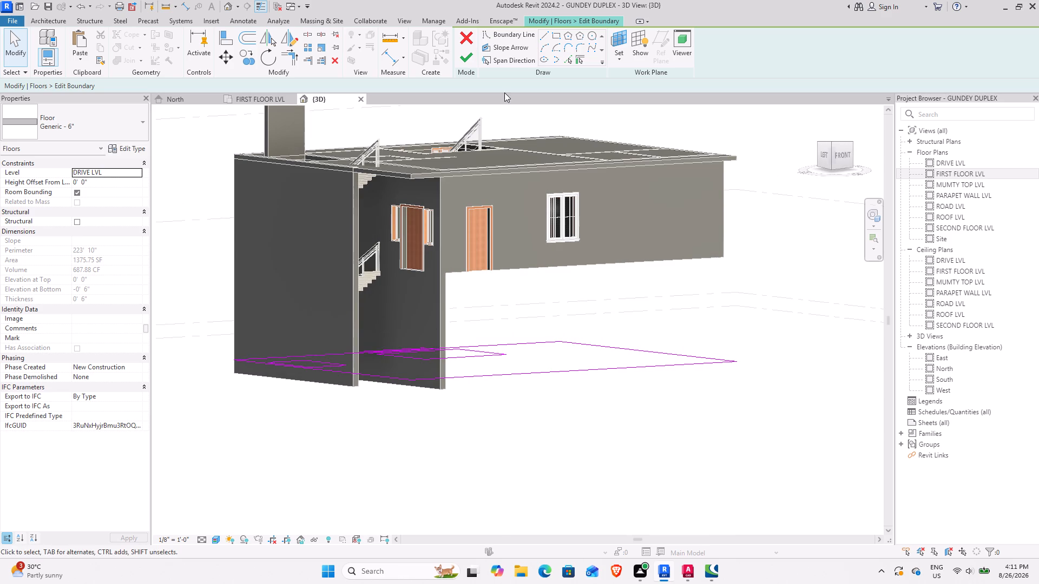
middle_click_drag(531, 342, 478, 439)
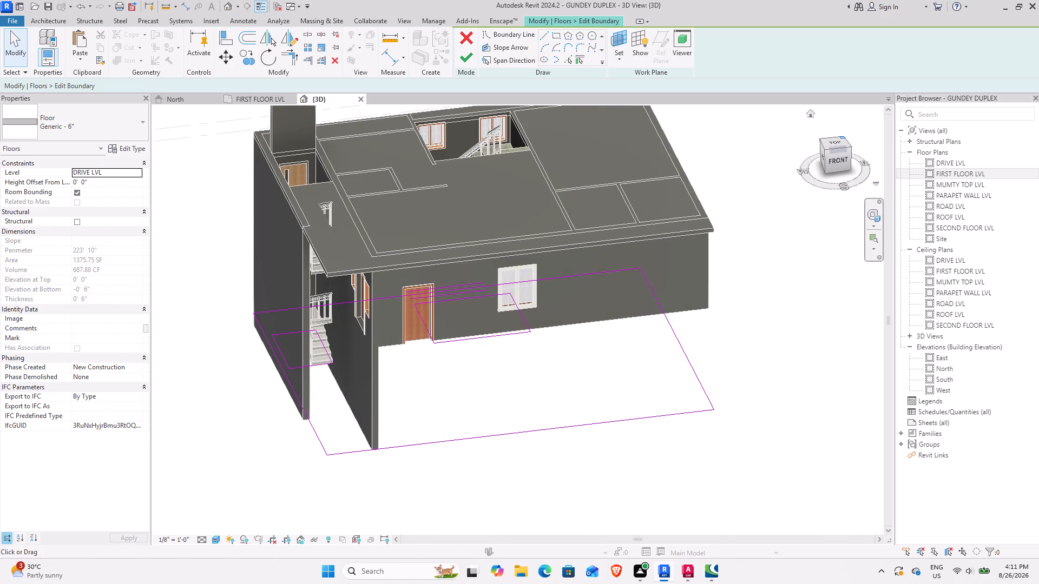
left_click(838, 143)
scroll(495, 224, "up", 11)
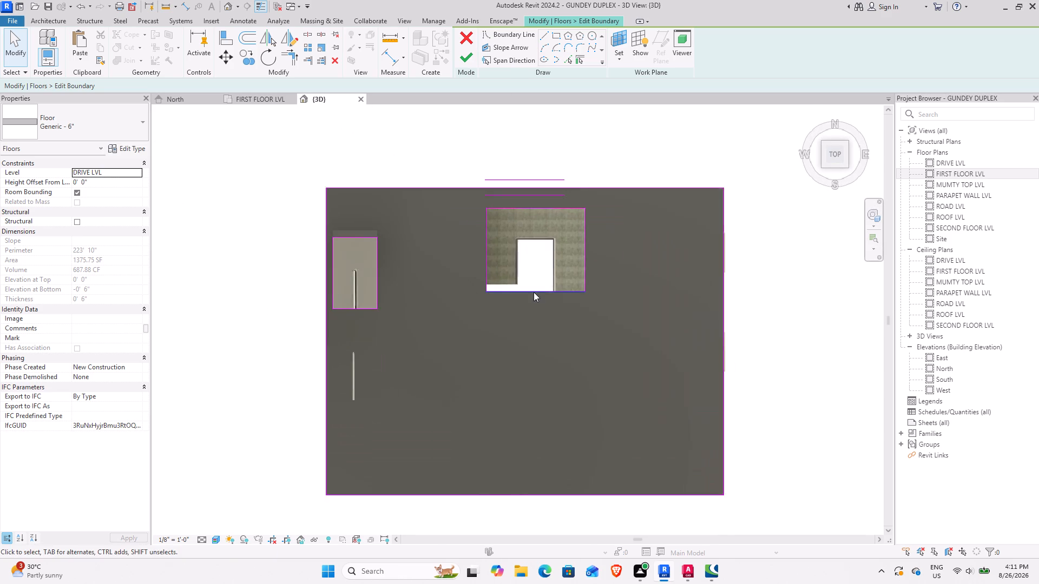
scroll(534, 292, "up", 2)
left_click_drag(639, 332, 448, 174)
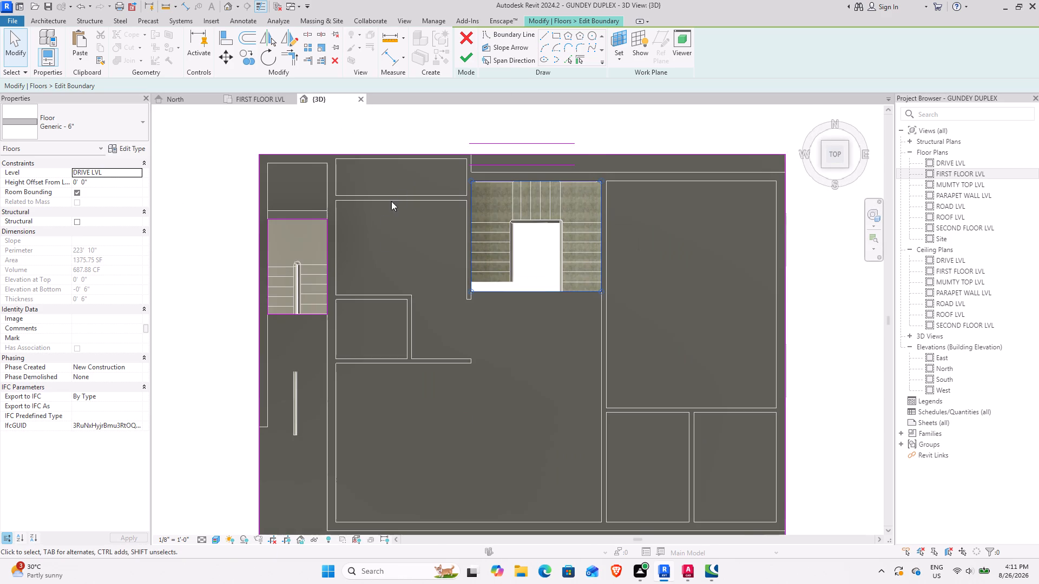
left_click_drag(331, 340, 267, 198, "ctrl")
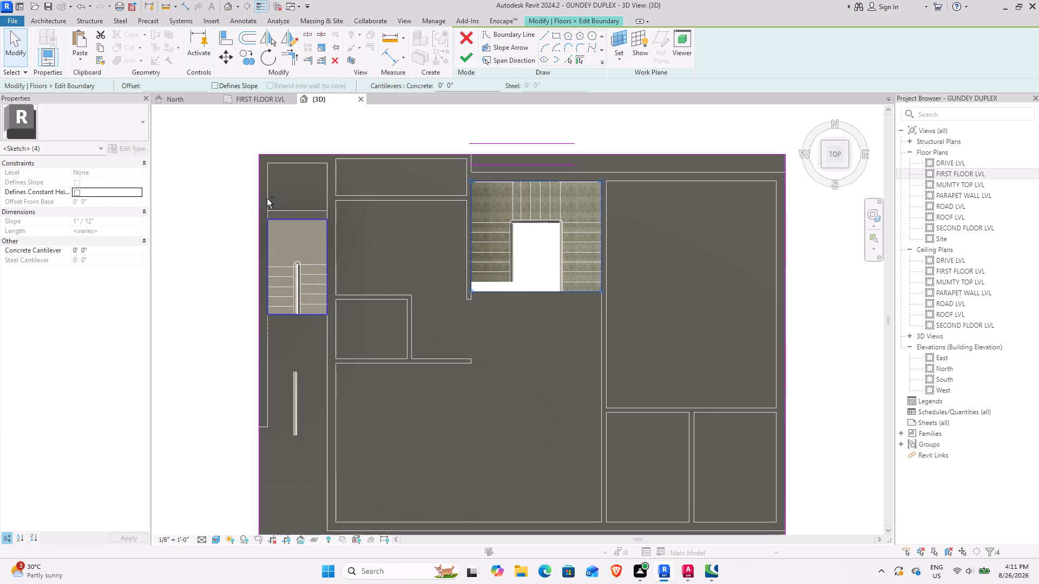
left_click_drag(267, 198, 266, 197, "ctrl")
left_click(338, 61)
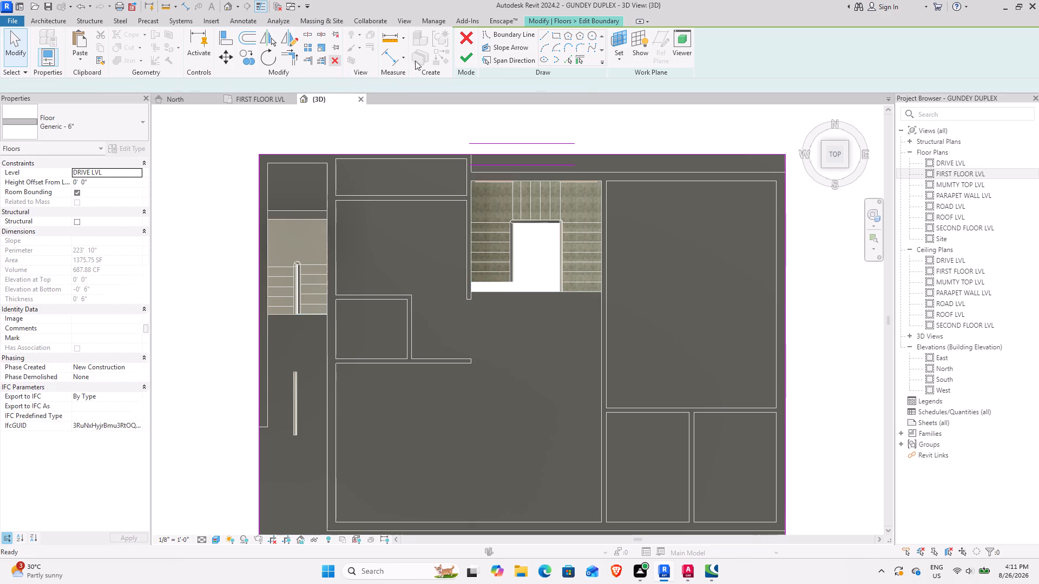
left_click(464, 58)
Examine the edited DRIVE LVL slab against the bottom of the outer stair and its side walls.
scroll(534, 290, "down", 7)
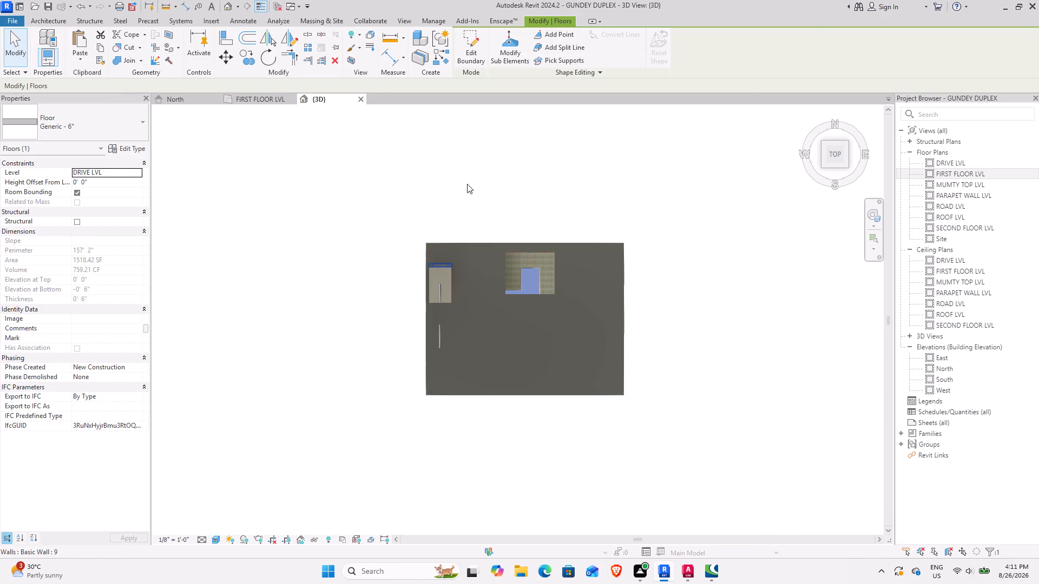
middle_click_drag(407, 314, 436, 119, "shift")
middle_click_drag(496, 288, 456, 212, "shift")
scroll(476, 346, "up", 6)
middle_click_drag(463, 376, 482, 328, "shift")
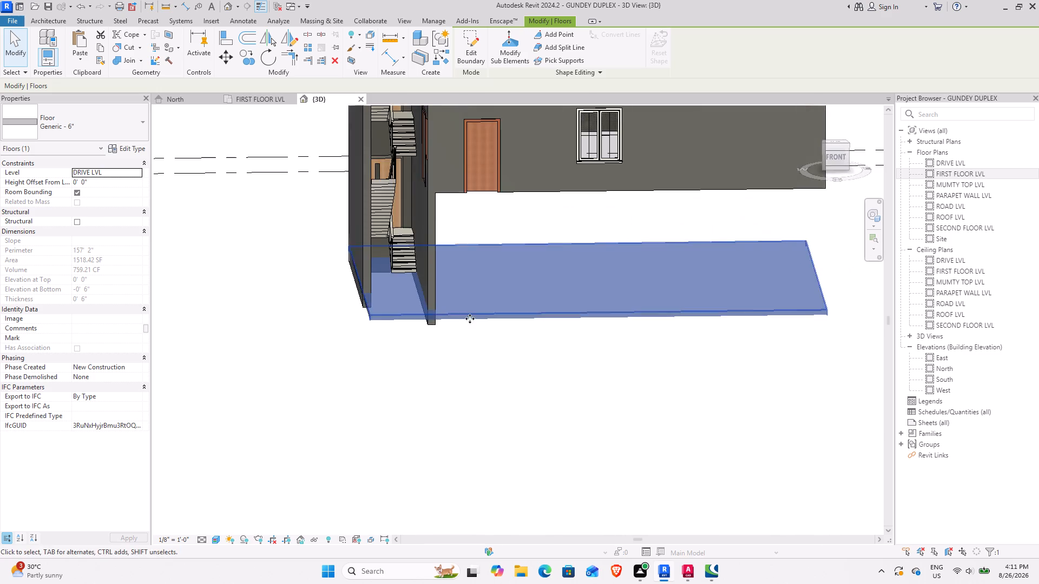
scroll(405, 278, "up", 7)
middle_click_drag(418, 359, 418, 341)
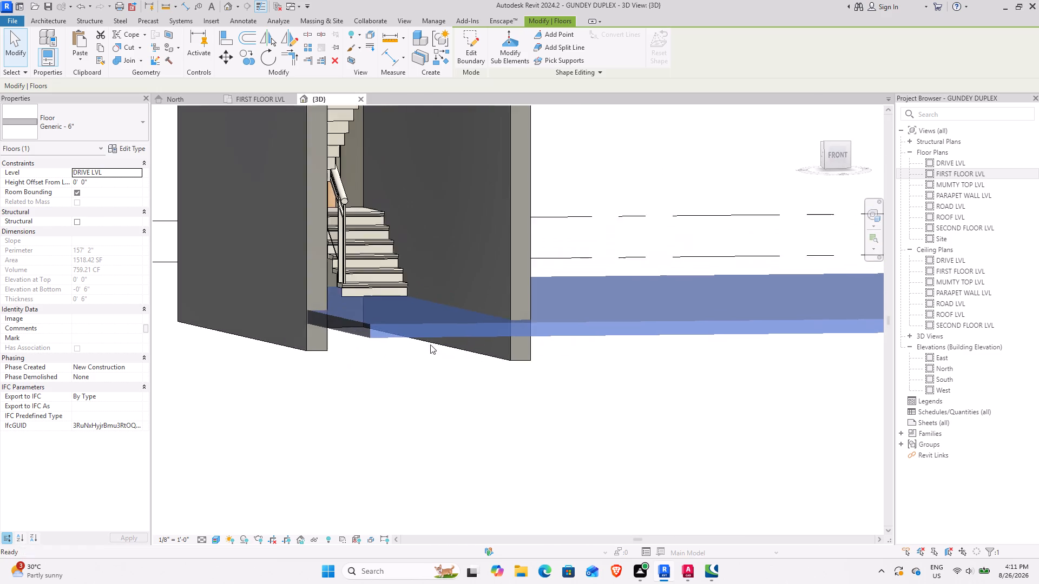
scroll(431, 346, "down", 7)
middle_click_drag(459, 377, 413, 384, "shift")
middle_click_drag(491, 384, 543, 375, "shift")
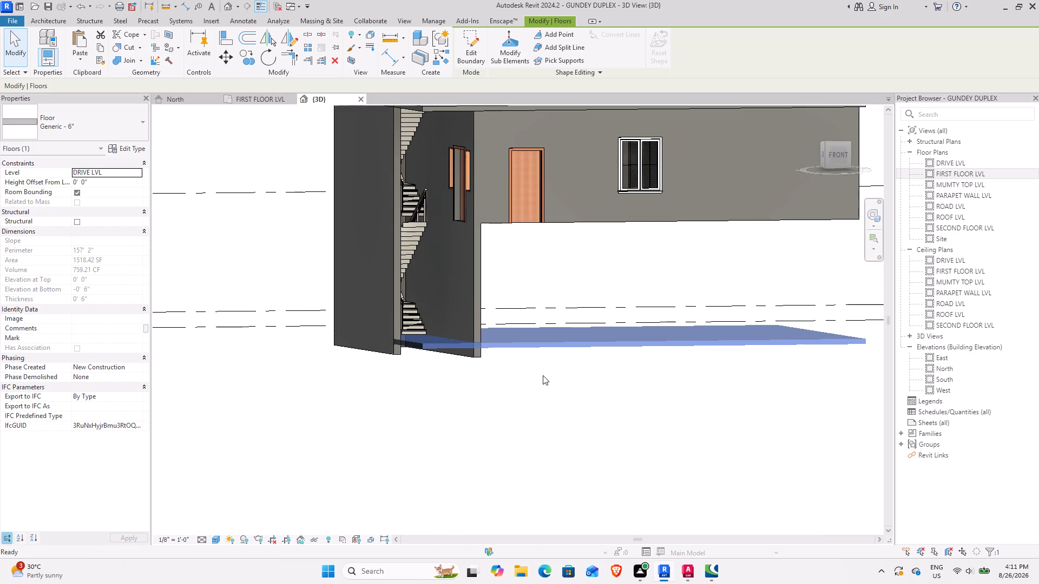
Copy the DRIVE LVL slab and paste it aligned to FIRST FLOOR LVL.
left_click(104, 49)
left_click(74, 66)
left_click(106, 109)
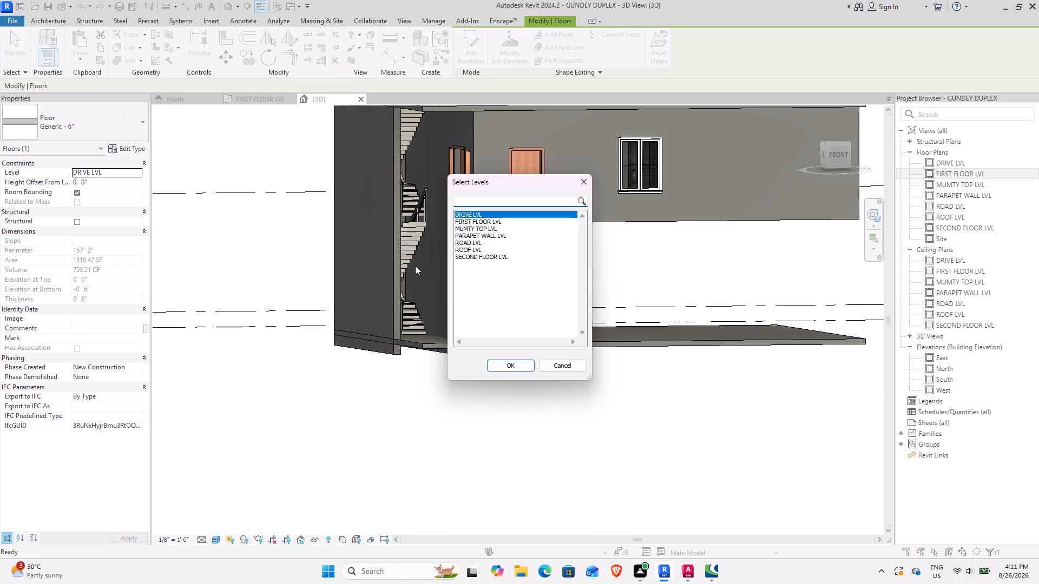
left_click(484, 221)
left_click(521, 363)
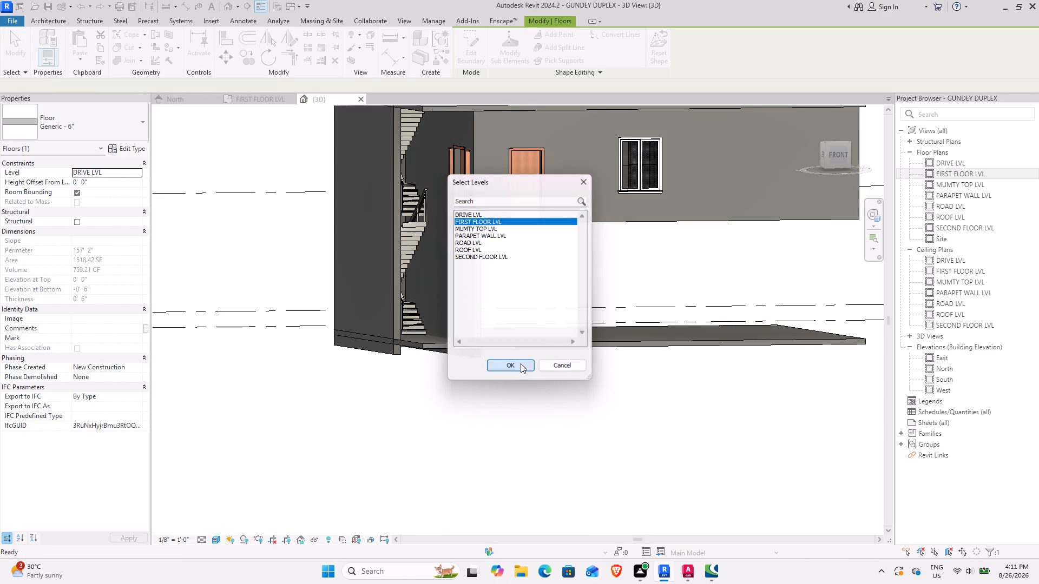
left_click(551, 421)
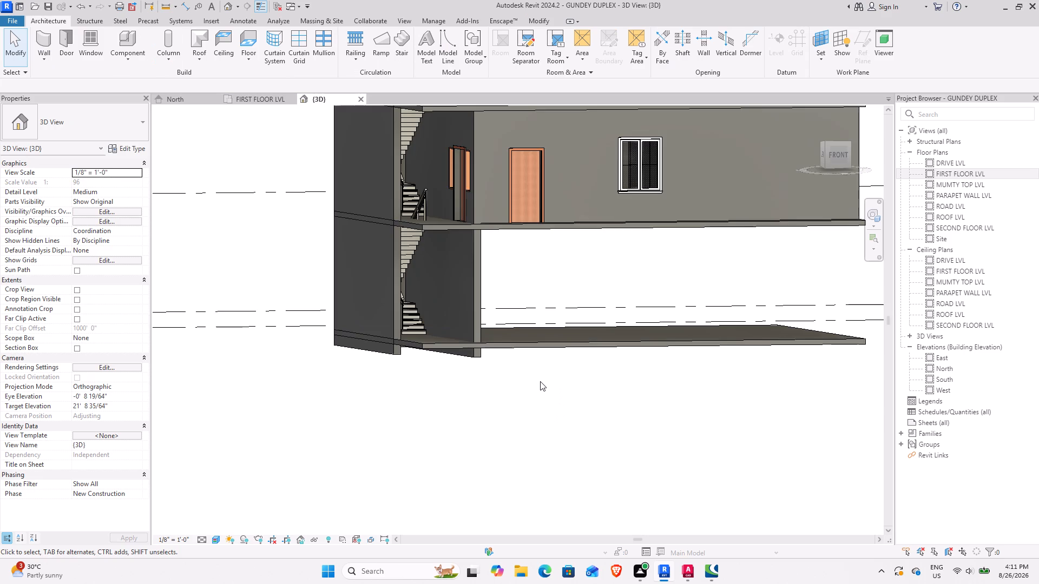
Temporarily hide the second-floor slab in the 3D view.
scroll(540, 381, "down", 3)
middle_click_drag(592, 395, 592, 468)
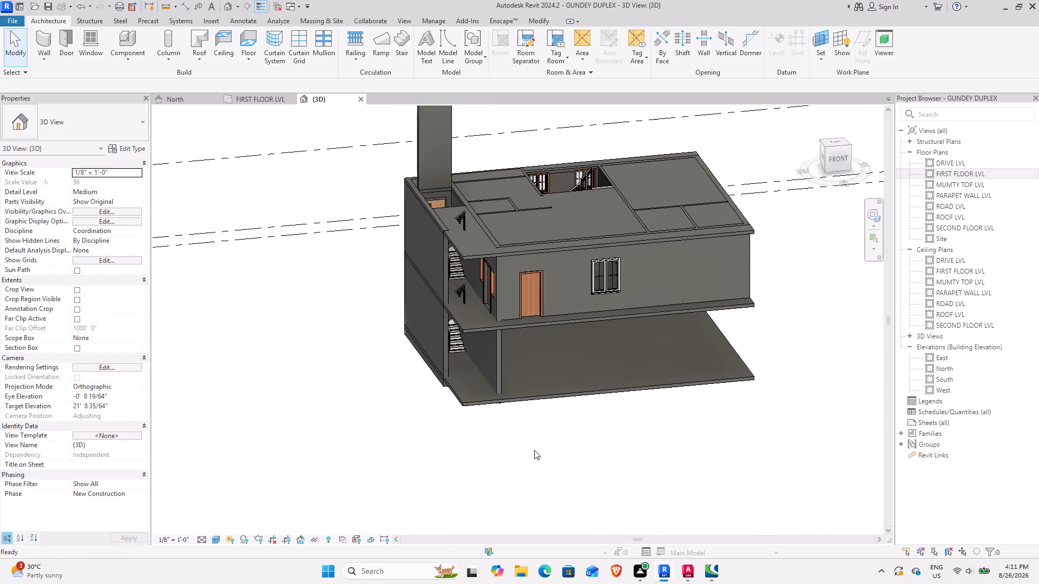
middle_click_drag(527, 450, 487, 432, "shift")
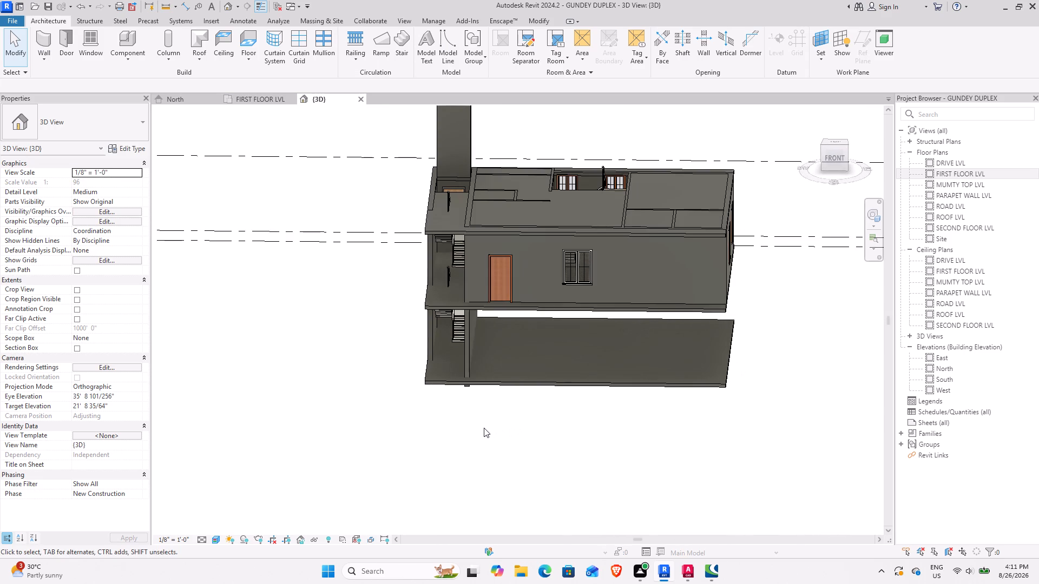
middle_click_drag(497, 417, 510, 409, "shift")
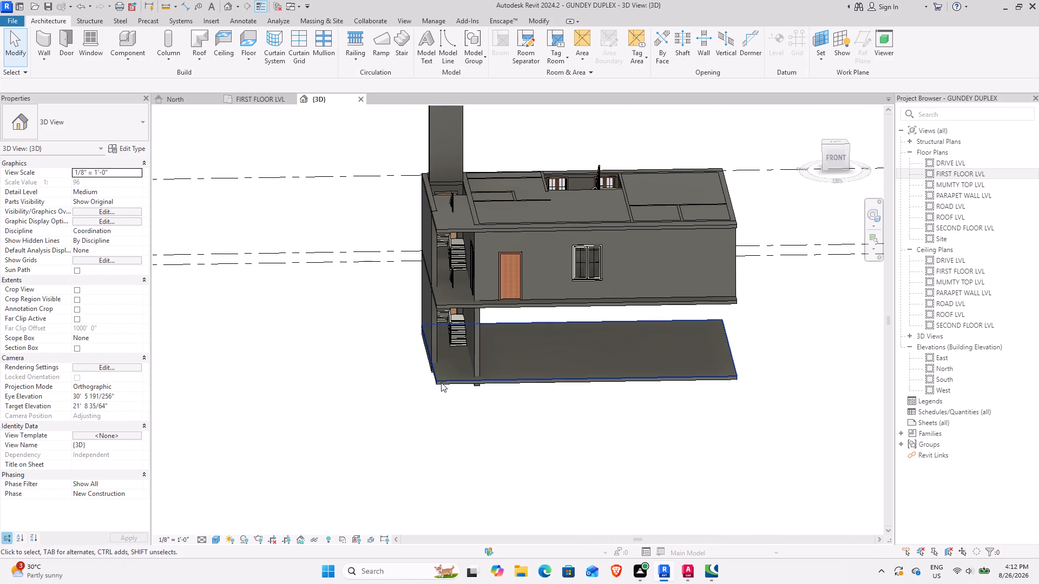
left_click(464, 303)
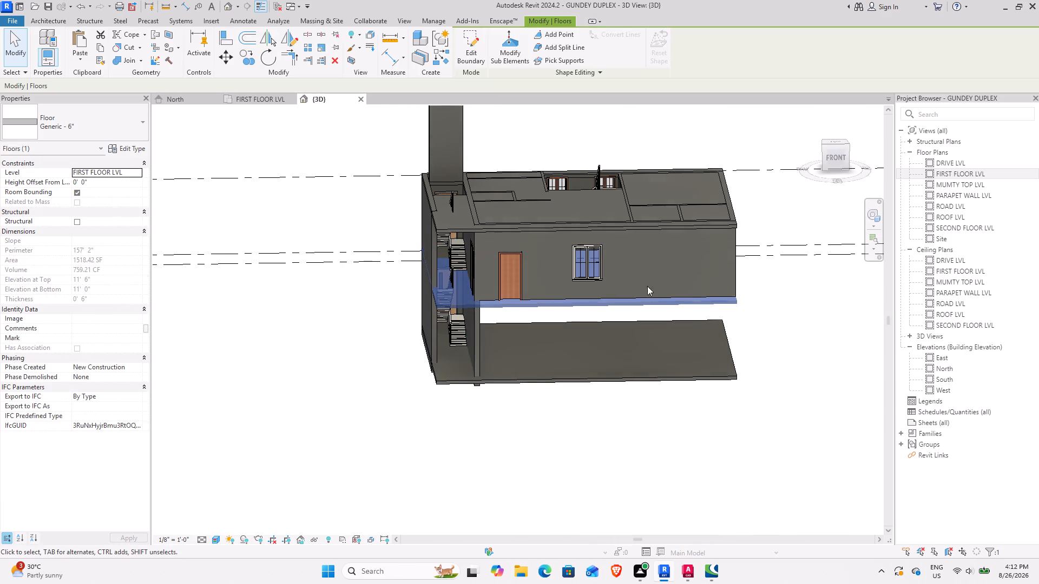
left_click(468, 234)
type("hh")
Edit the FIRST FLOOR LVL slab's boundary and draw a rectangle about 2'-6" by 18'-3" over the outer stair's long flight and landing.
left_click(461, 306)
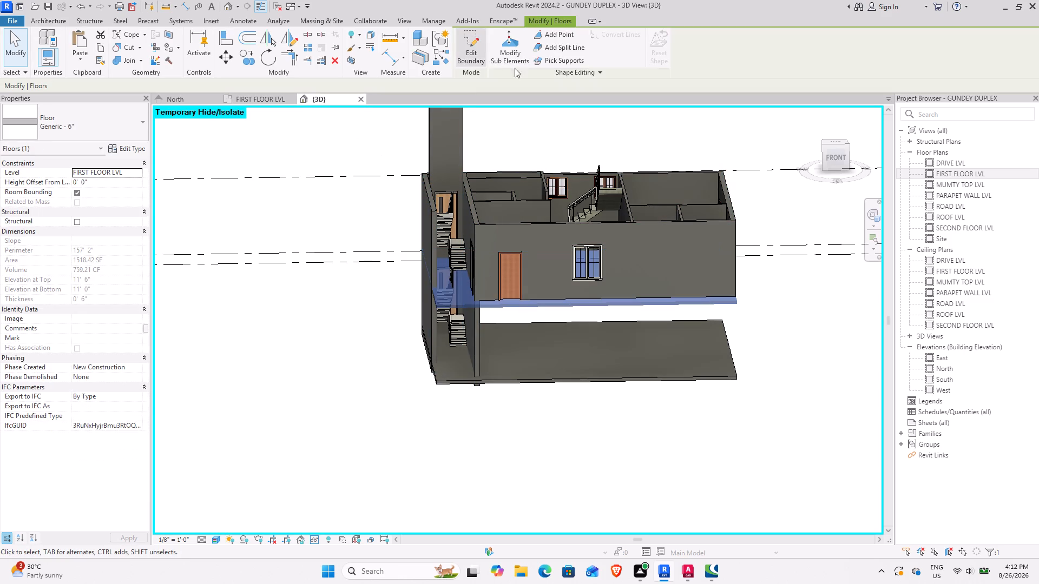
left_click(474, 59)
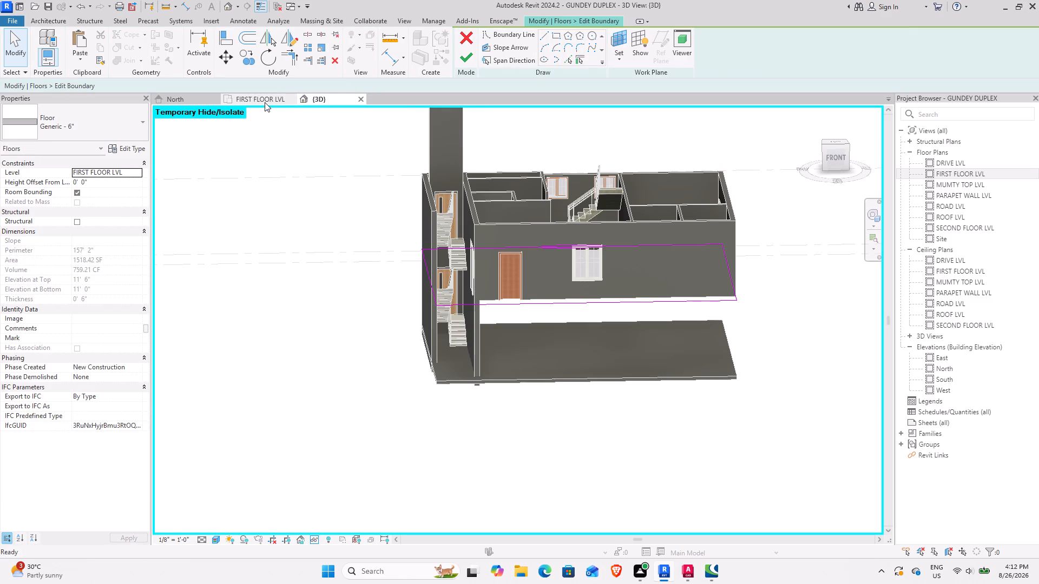
left_click(839, 141)
scroll(483, 310, "up", 10)
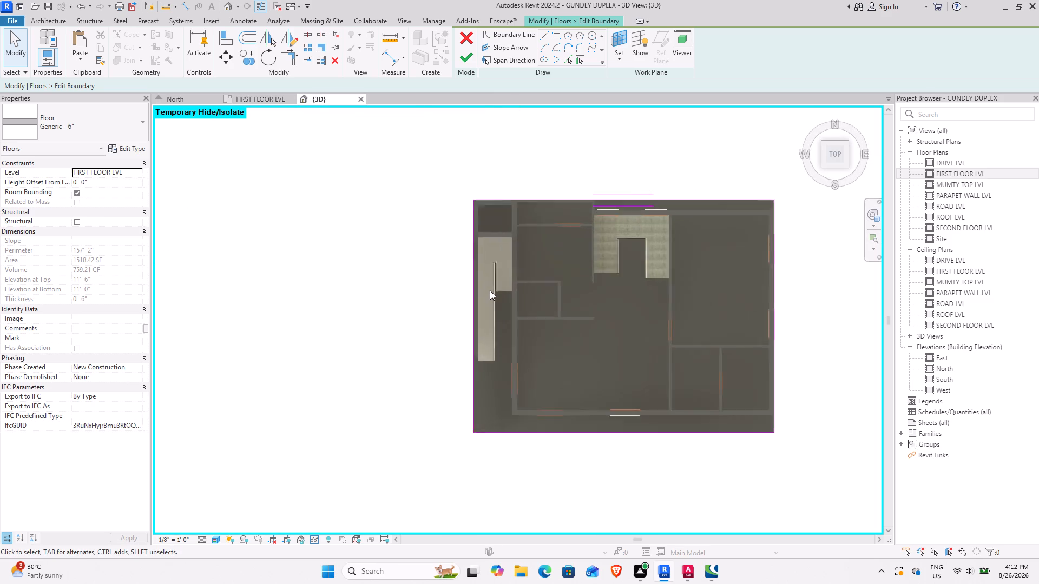
scroll(490, 290, "up", 5)
middle_click_drag(514, 304, 498, 383)
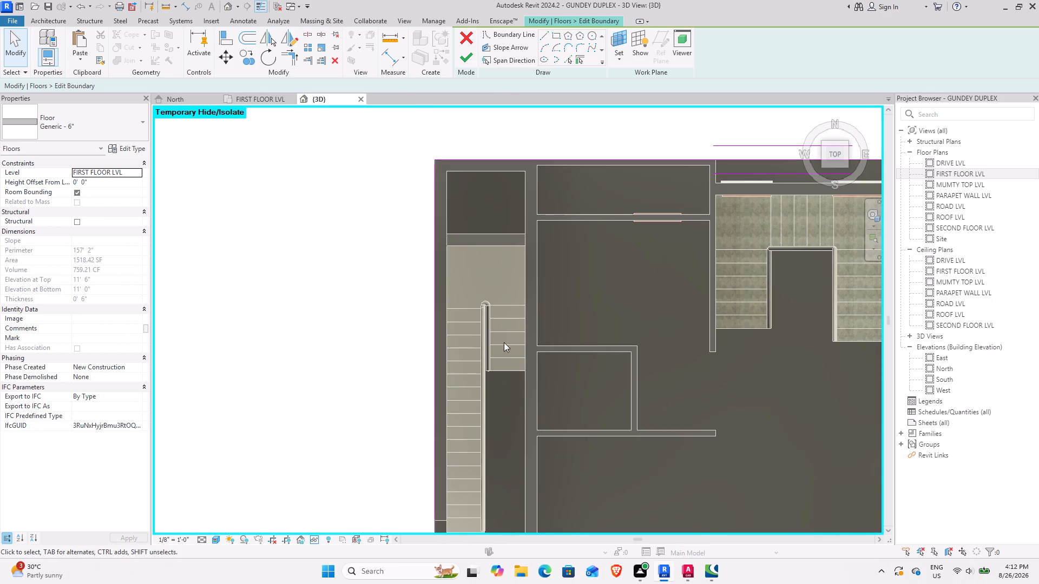
scroll(535, 374, "down", 2)
scroll(535, 374, "up", 3)
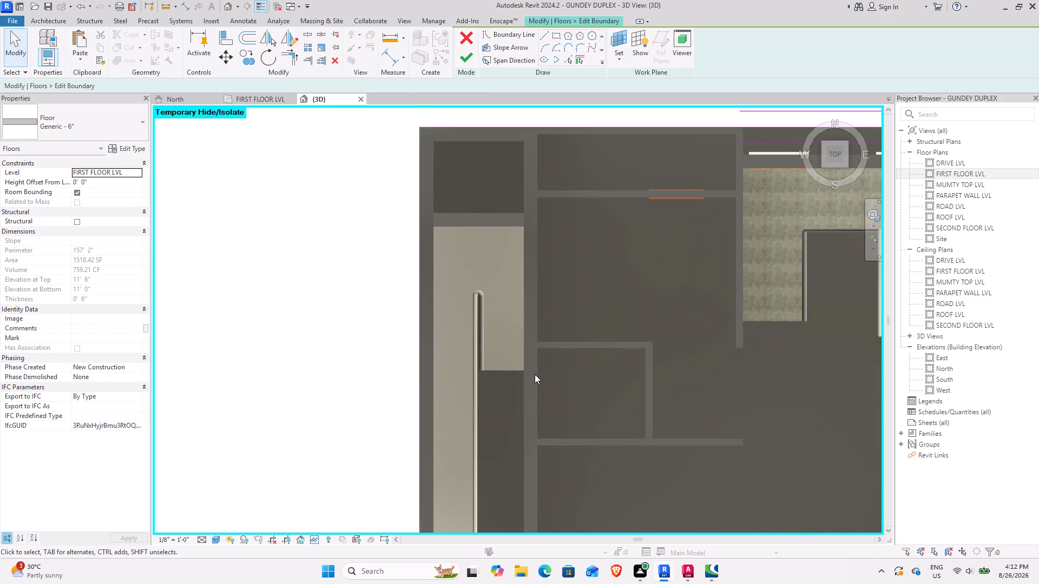
middle_click_drag(511, 406, 519, 333)
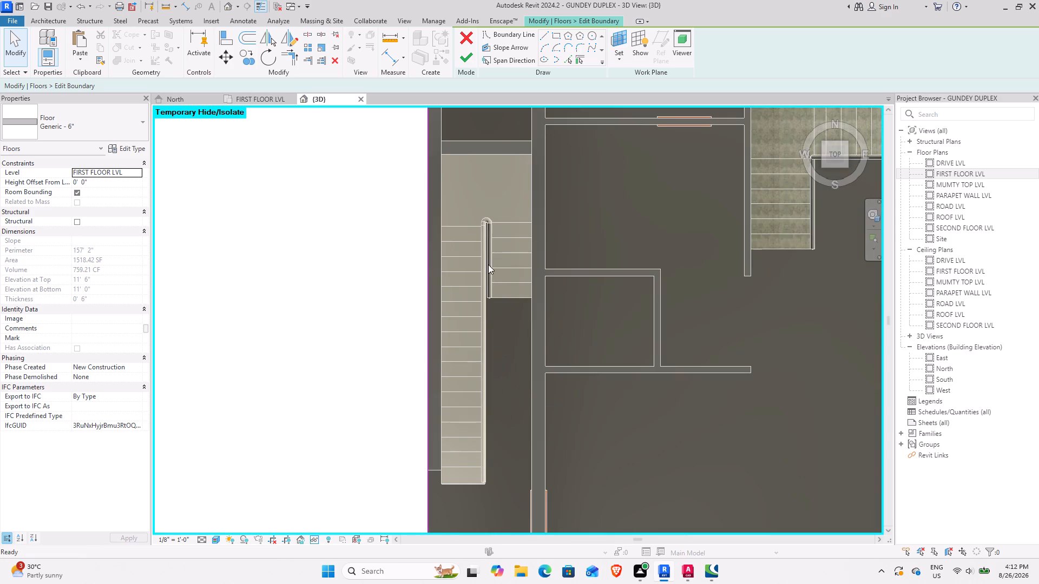
left_click(556, 38)
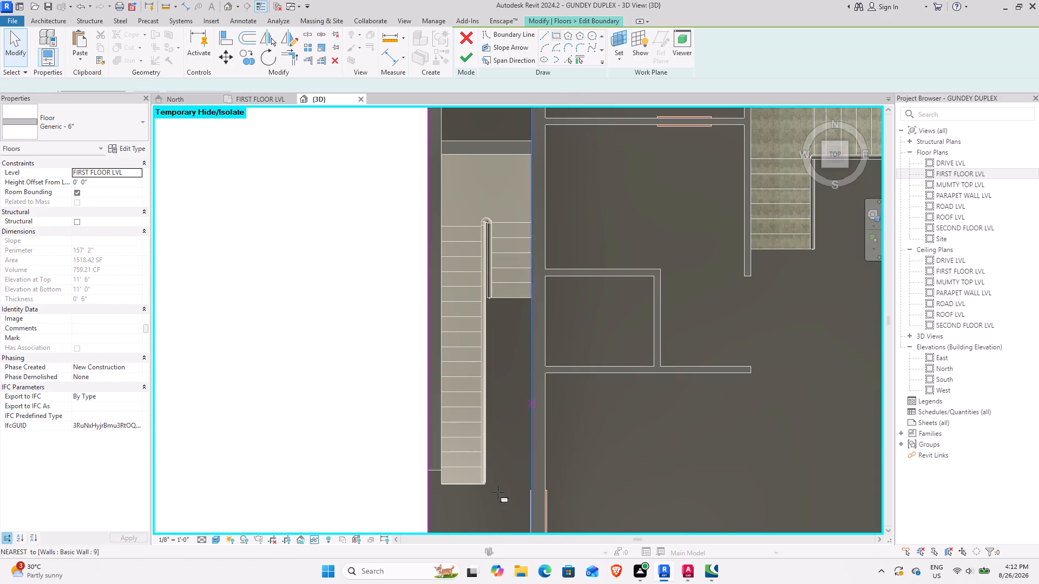
left_click(440, 485)
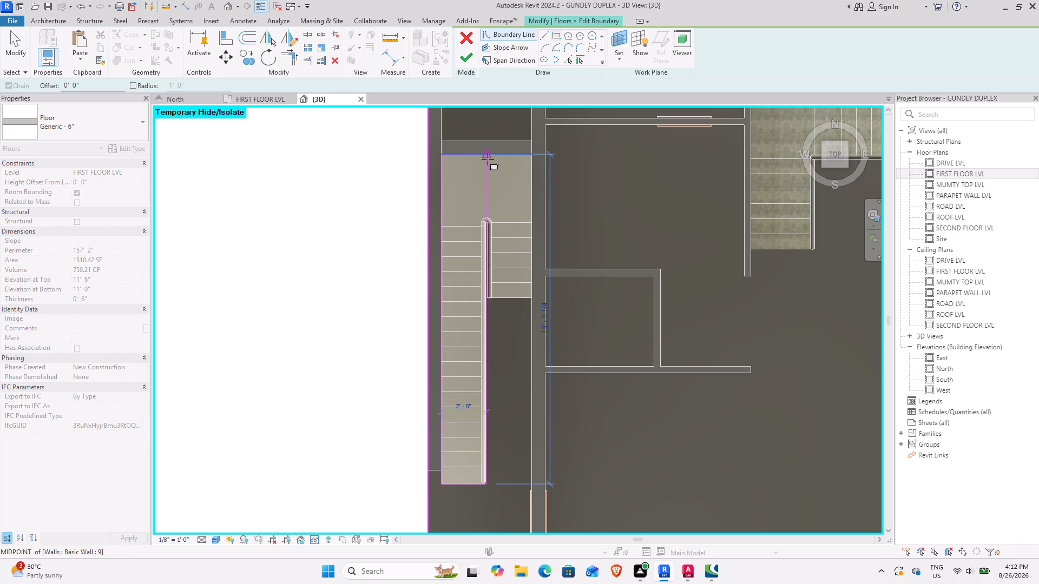
left_click(488, 159)
Outline the outer stair's short flight with boundary lines about 2'-6" and 7'-11 1/2" long, closing back onto the rectangle's corner.
scroll(496, 209, "up", 3)
middle_click_drag(495, 200, 504, 242)
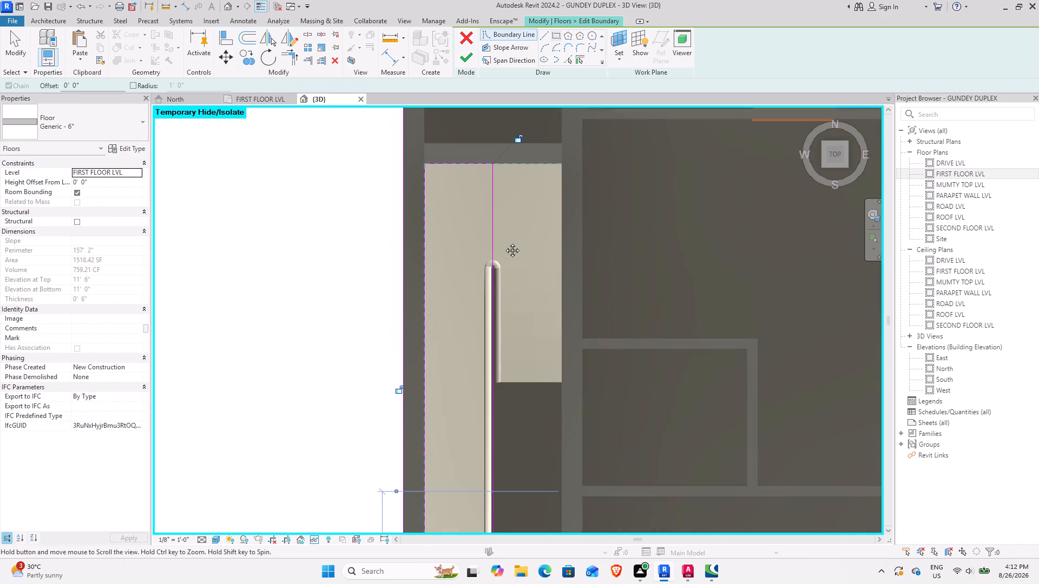
middle_click_drag(504, 242, 497, 245)
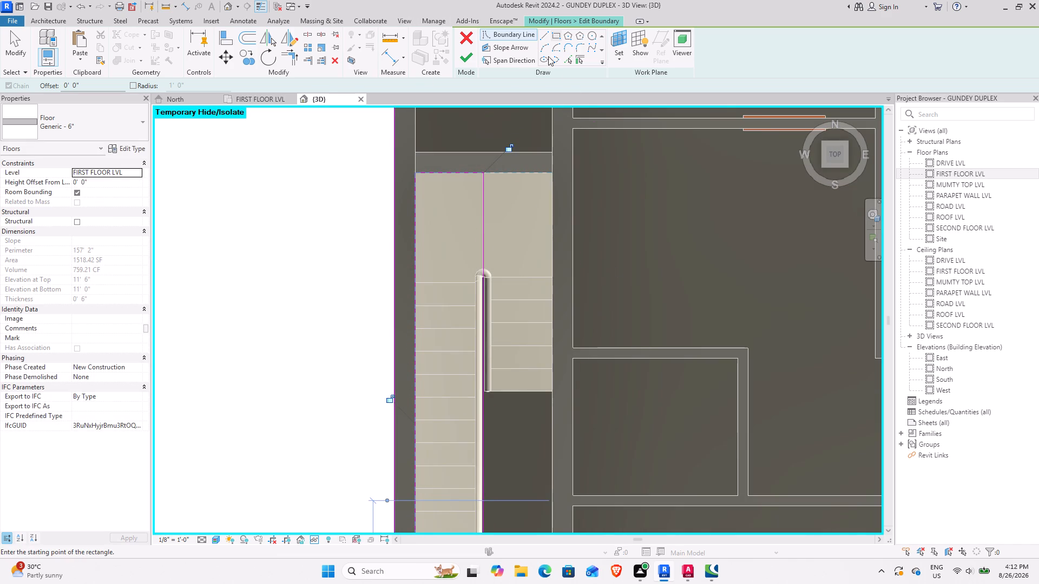
left_click(545, 36)
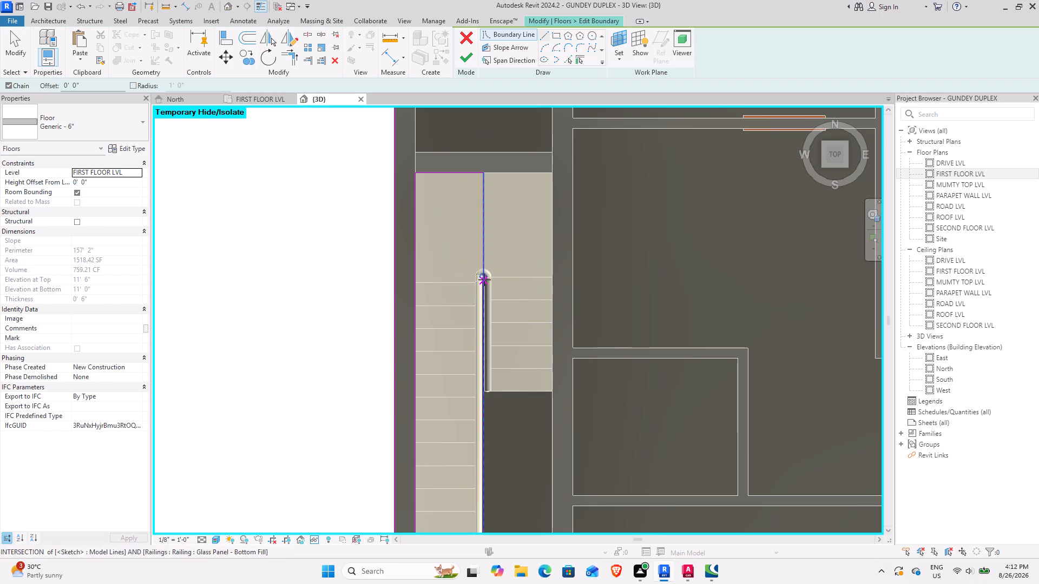
scroll(484, 391, "up", 4)
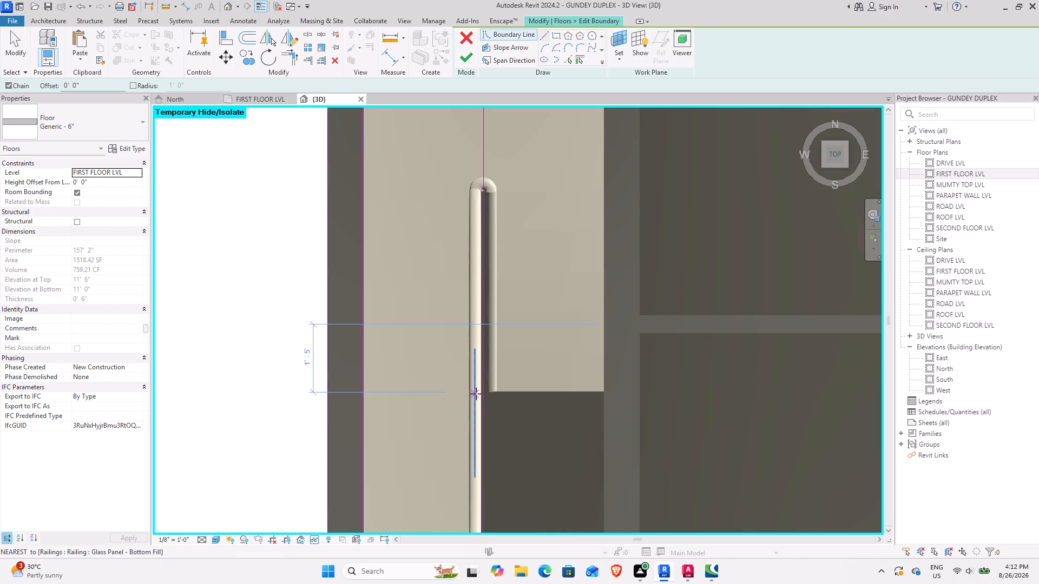
left_click(483, 394)
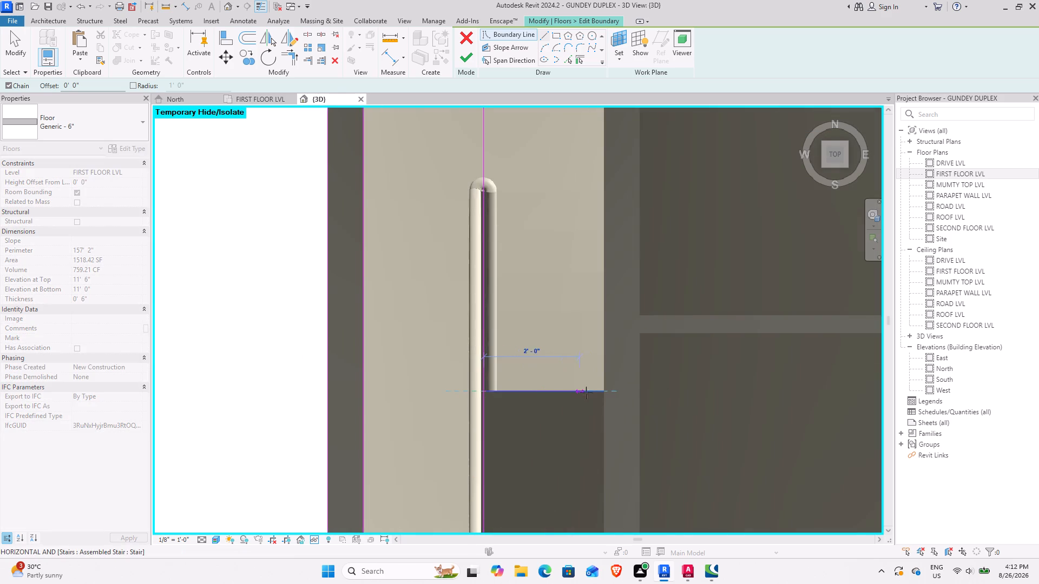
left_click(603, 391)
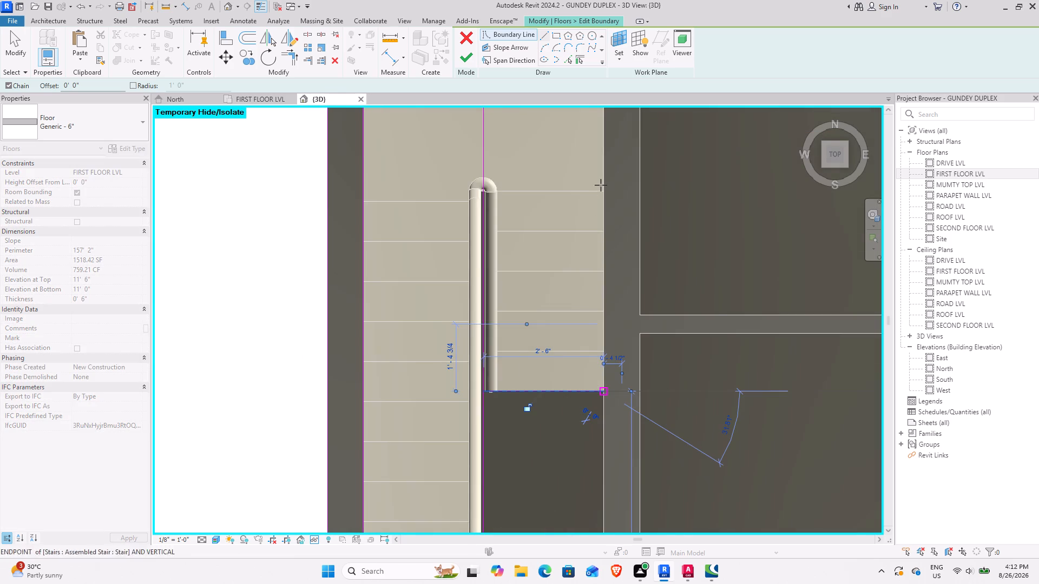
middle_click_drag(602, 172, 607, 363)
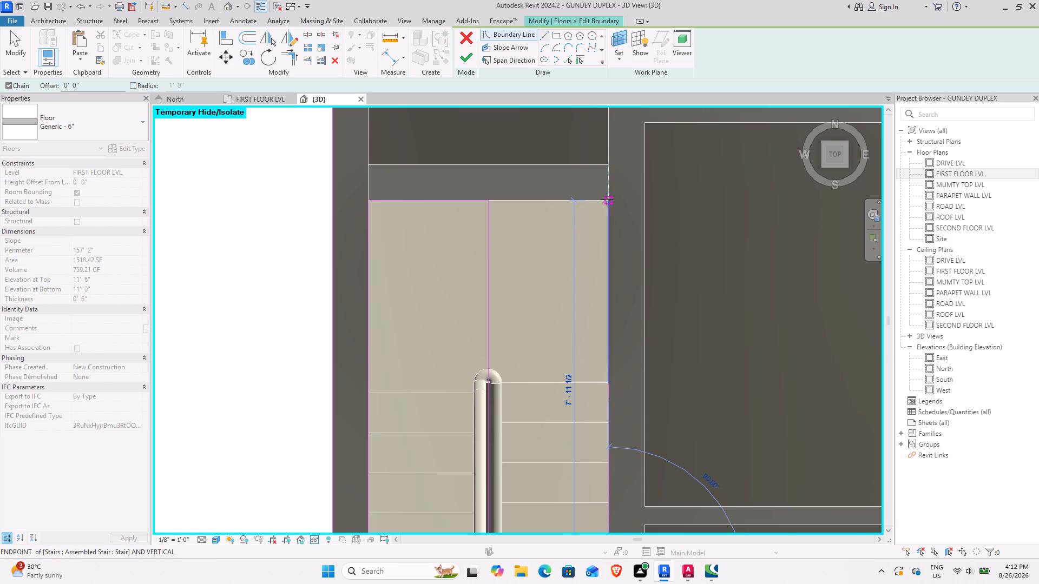
left_click(607, 199)
left_click(491, 203)
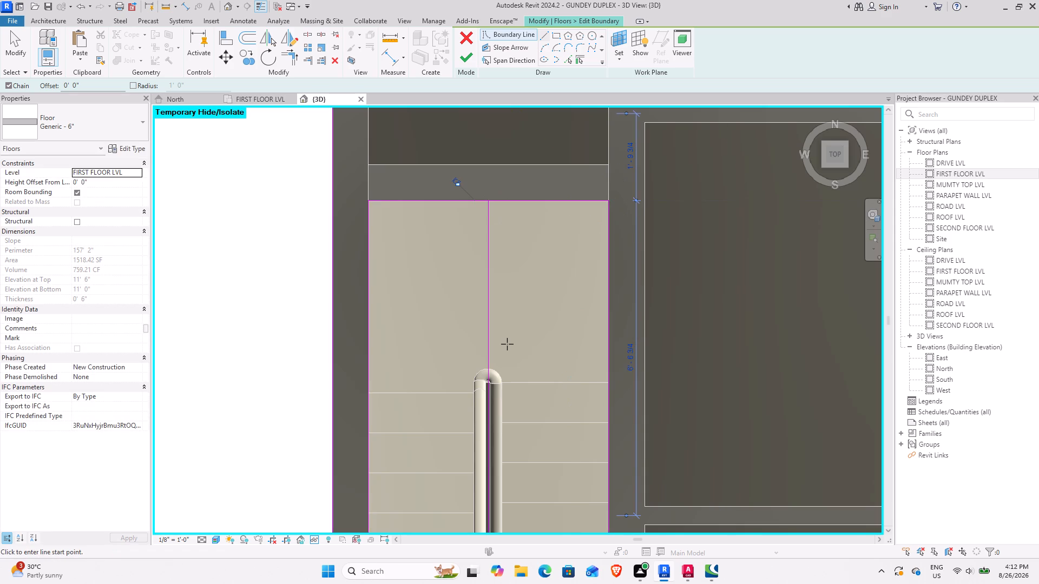
key("Escape")
key("Escape")
Split the shared centre line, trim it to the short flight's edge, delete its landing segment, and finish the slab sketch.
left_click(490, 331)
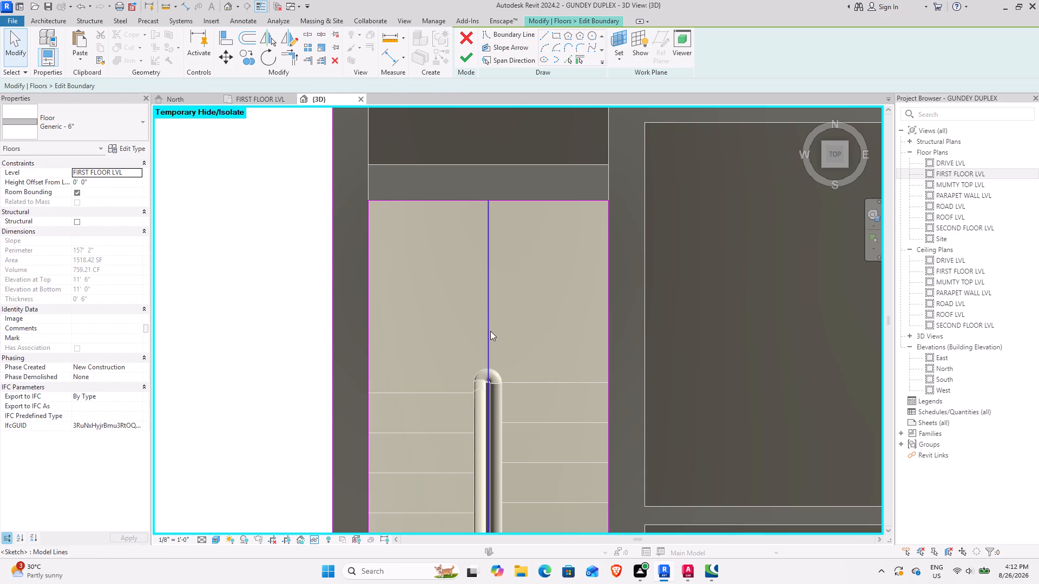
middle_click_drag(554, 356, 555, 234)
middle_click_drag(555, 234, 555, 242)
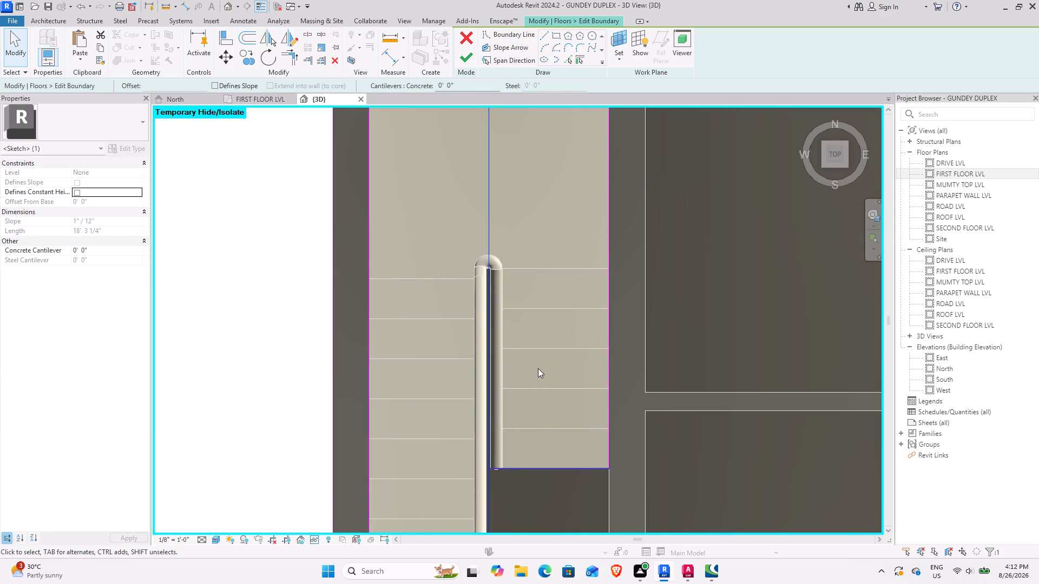
scroll(538, 368, "down", 2)
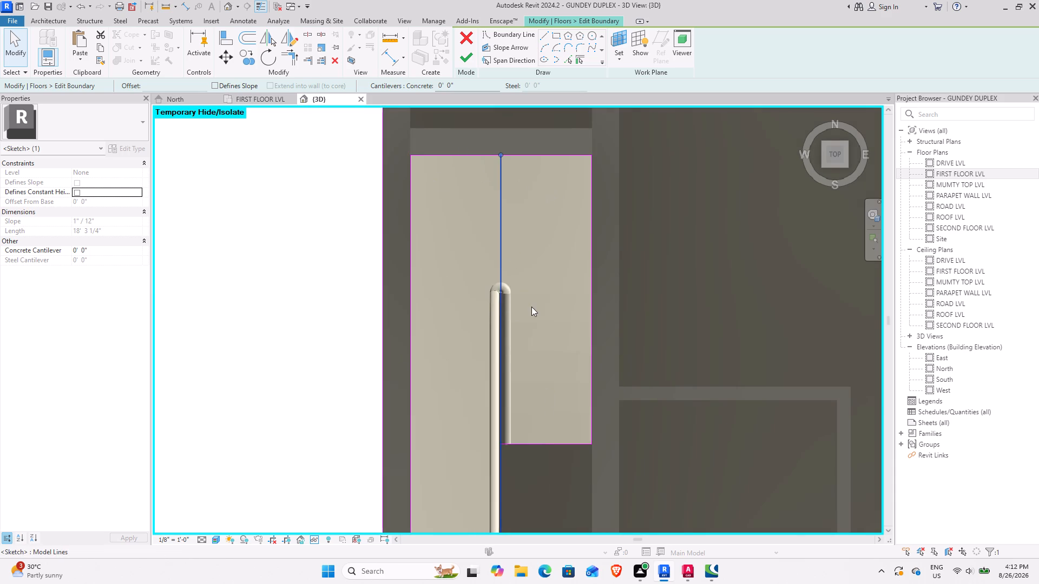
middle_click_drag(519, 304, 486, 217)
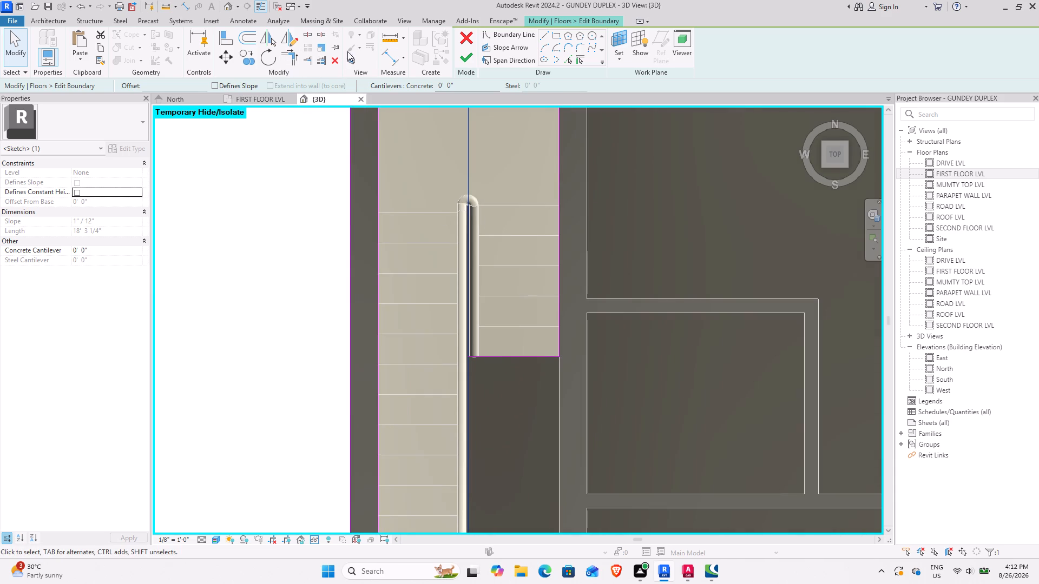
left_click(309, 36)
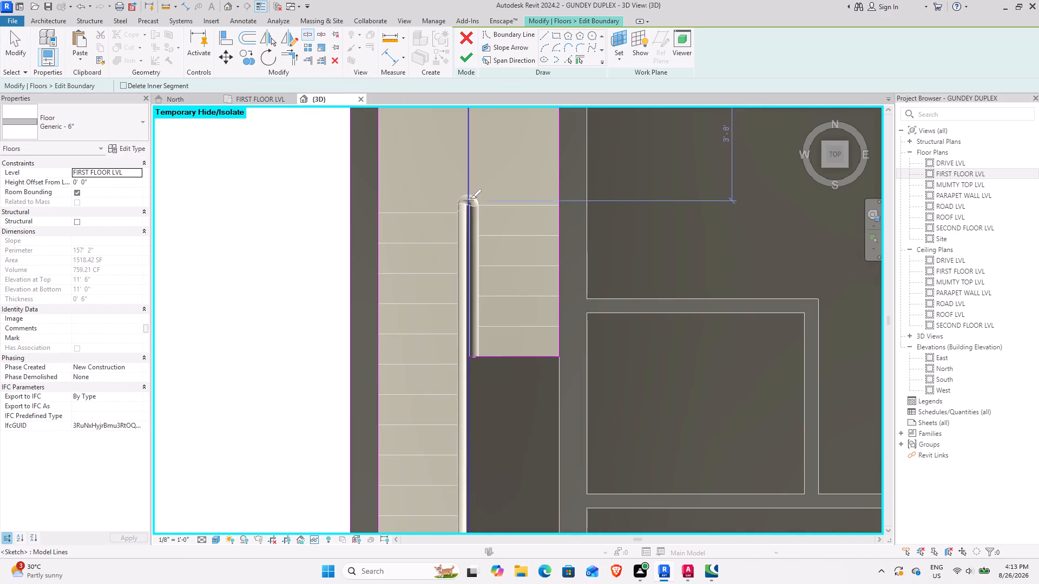
left_click(468, 197)
left_click(298, 57)
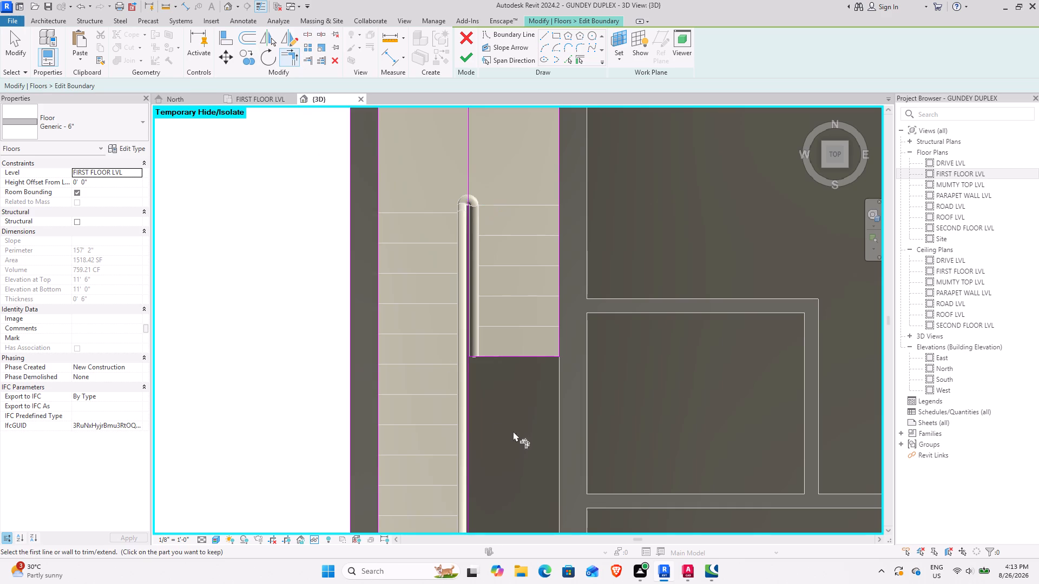
left_click(467, 404)
left_click(491, 356)
key("Escape")
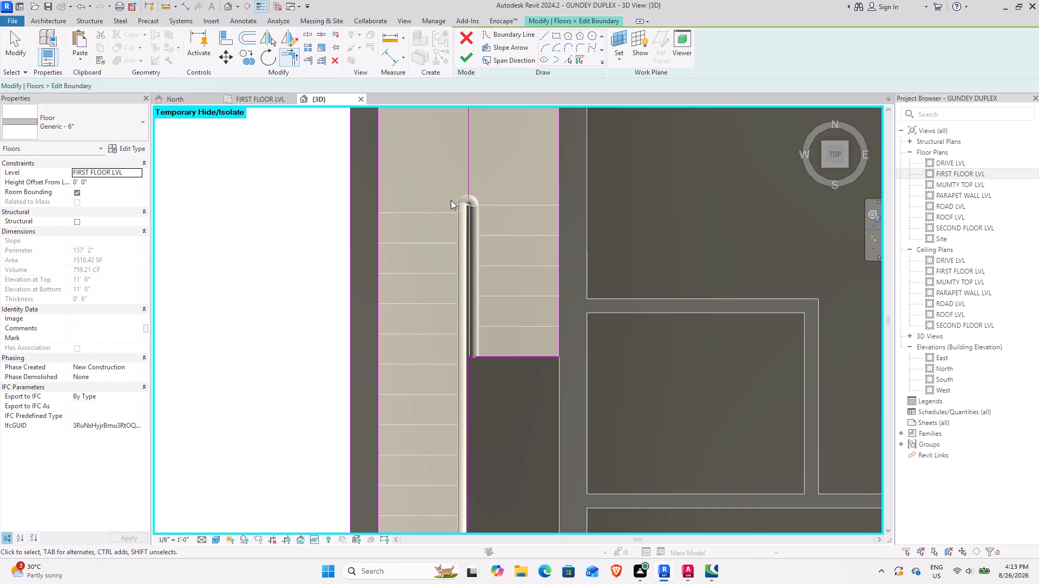
left_click(470, 168)
left_click(334, 63)
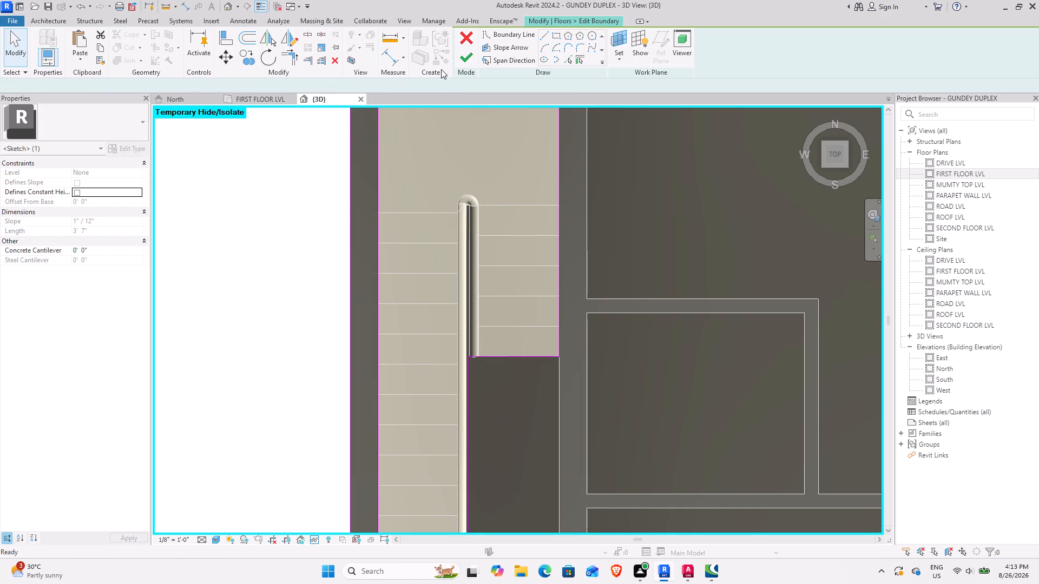
left_click(463, 60)
Examine the edited FIRST FLOOR LVL slab and its outer stair opening from several angles in 3D.
scroll(558, 298, "down", 4)
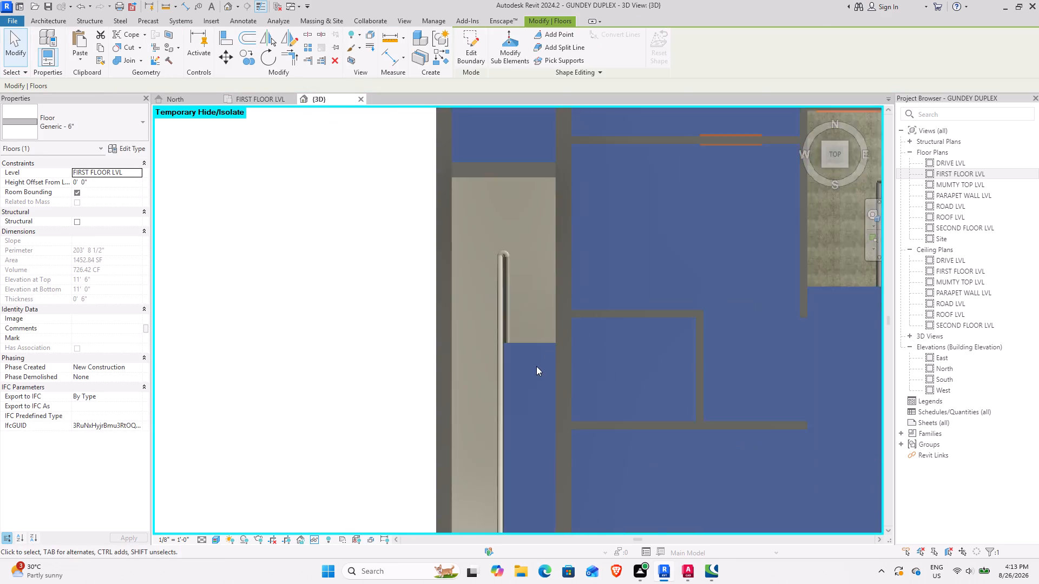
scroll(536, 366, "down", 3)
middle_click_drag(479, 424, 530, 301, "shift")
middle_click_drag(537, 383, 465, 115)
middle_click_drag(536, 307, 513, 221, "shift")
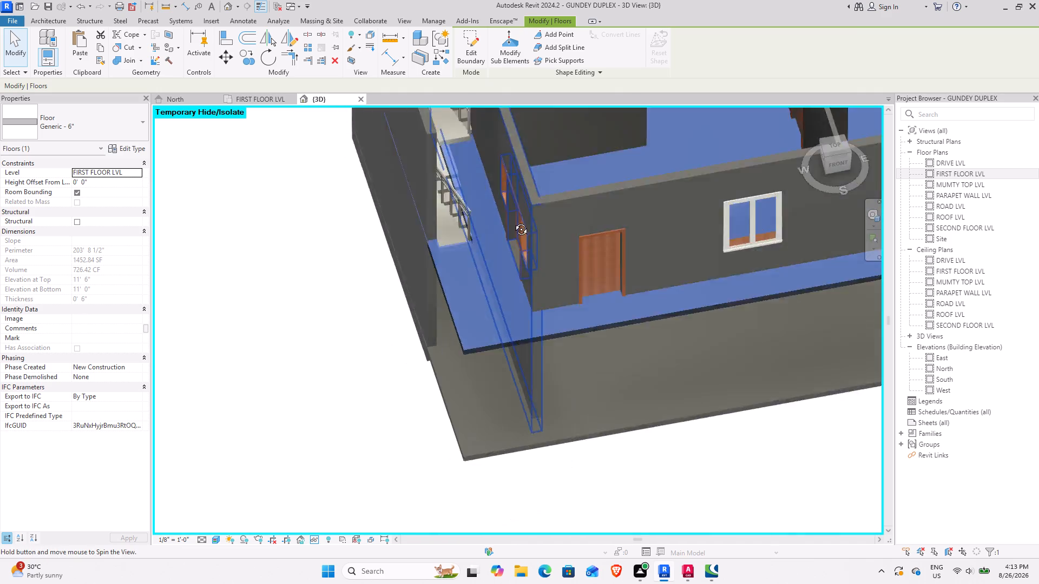
middle_click_drag(513, 221, 479, 177, "shift")
left_click(323, 390)
middle_click_drag(353, 378, 408, 300)
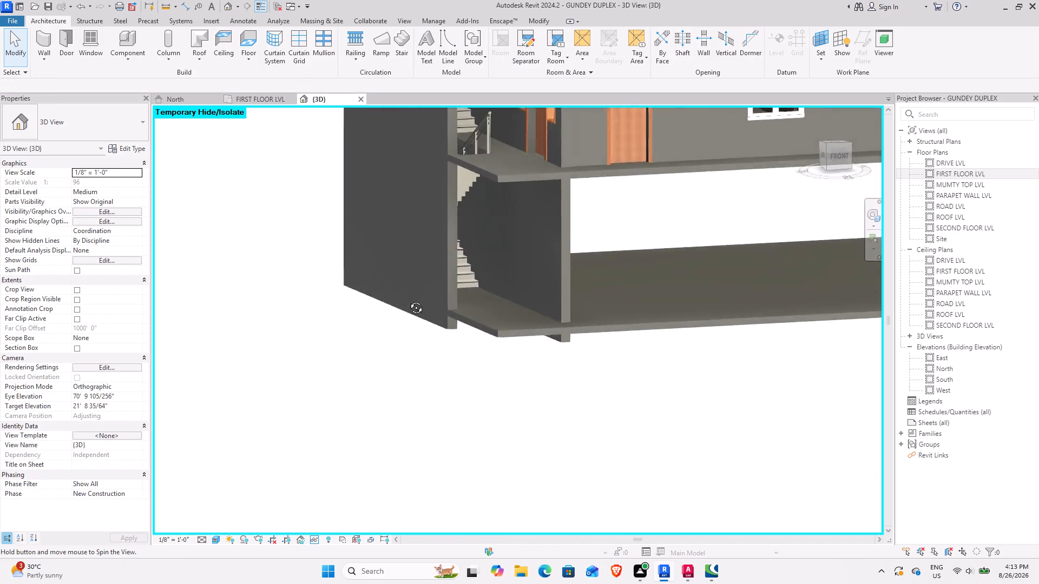
middle_click_drag(408, 300, 373, 356)
scroll(383, 337, "down", 4)
middle_click_drag(448, 316, 439, 373)
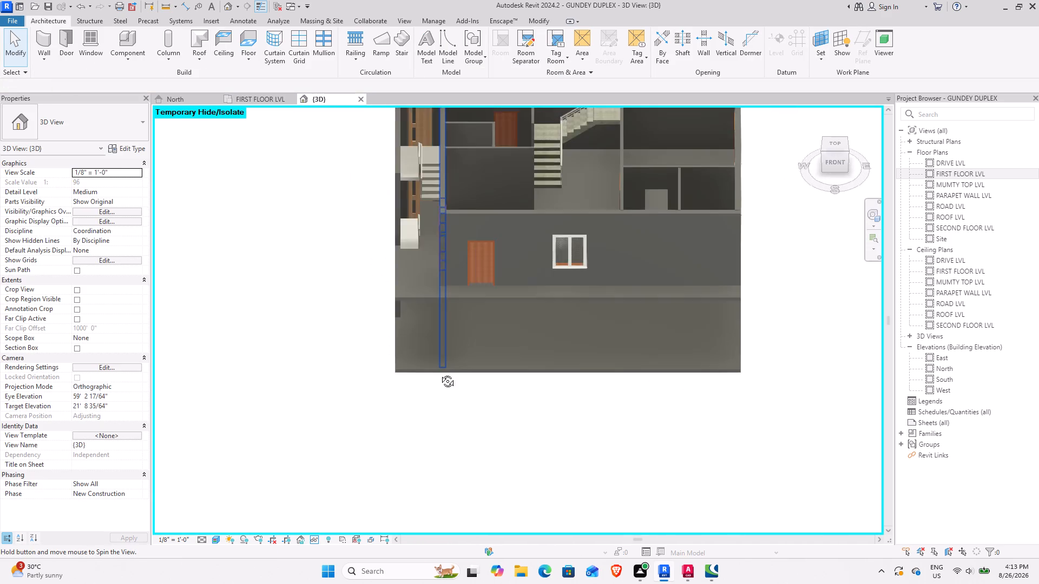
middle_click_drag(439, 373, 448, 411)
middle_click_drag(443, 412, 422, 420, "shift")
middle_click_drag(422, 420, 438, 294, "shift")
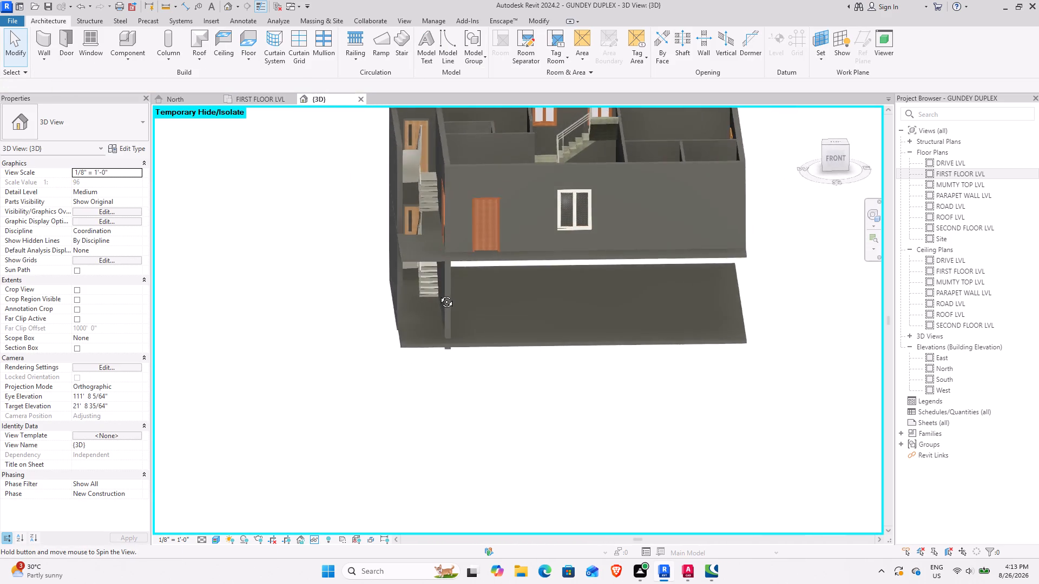
middle_click_drag(438, 294, 430, 366, "shift")
scroll(445, 375, "down", 2)
middle_click_drag(379, 421, 425, 335, "shift")
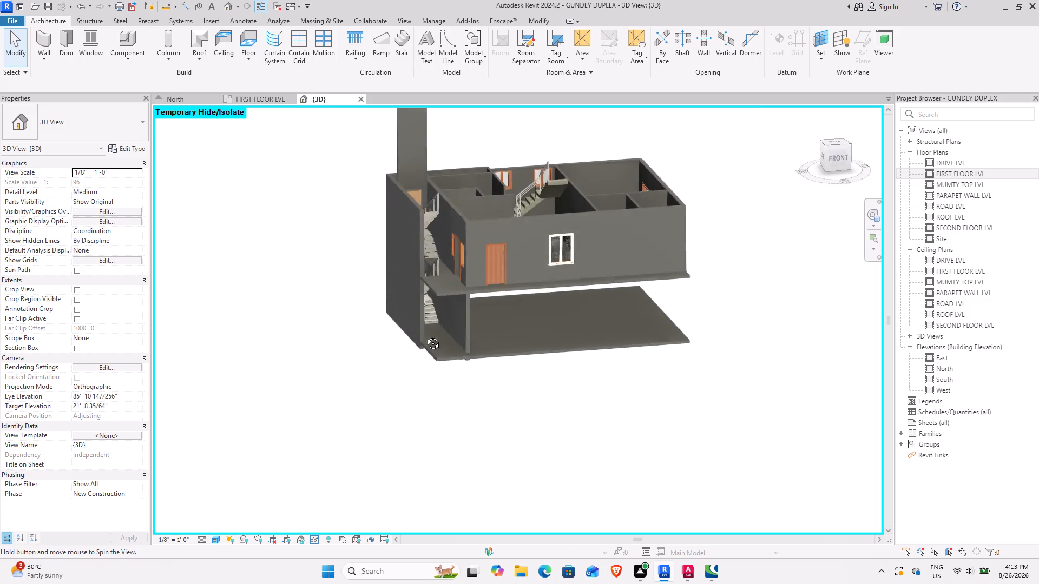
middle_click_drag(425, 335, 434, 312, "shift")
middle_click_drag(434, 312, 369, 401)
middle_click_drag(426, 416, 347, 502, "shift")
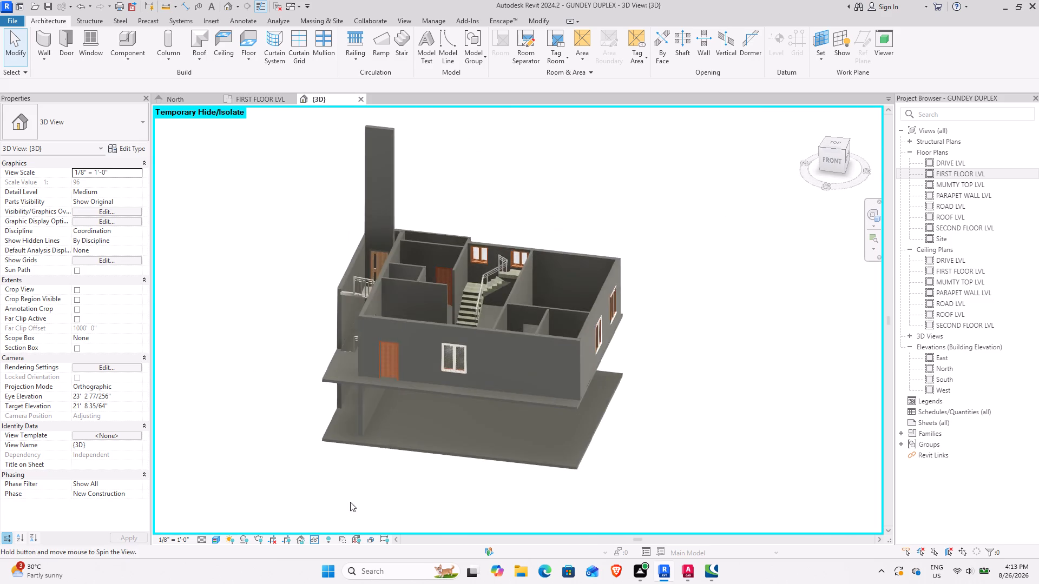
middle_click_drag(405, 456, 426, 505)
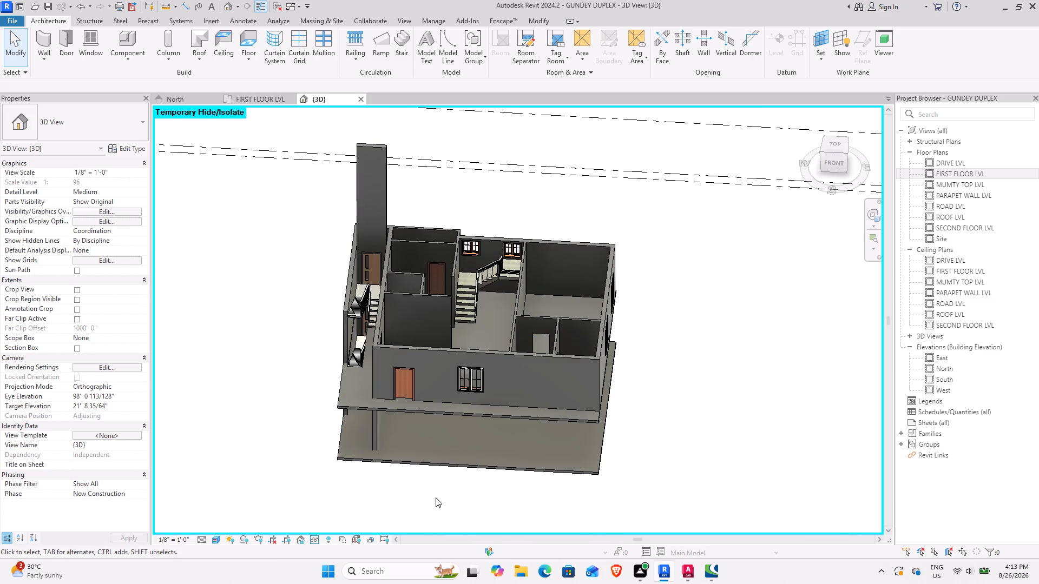
scroll(436, 497, "down", 2)
middle_click_drag(450, 503, 485, 509)
middle_click_drag(484, 510, 479, 547, "shift")
middle_click_drag(483, 546, 485, 492, "shift")
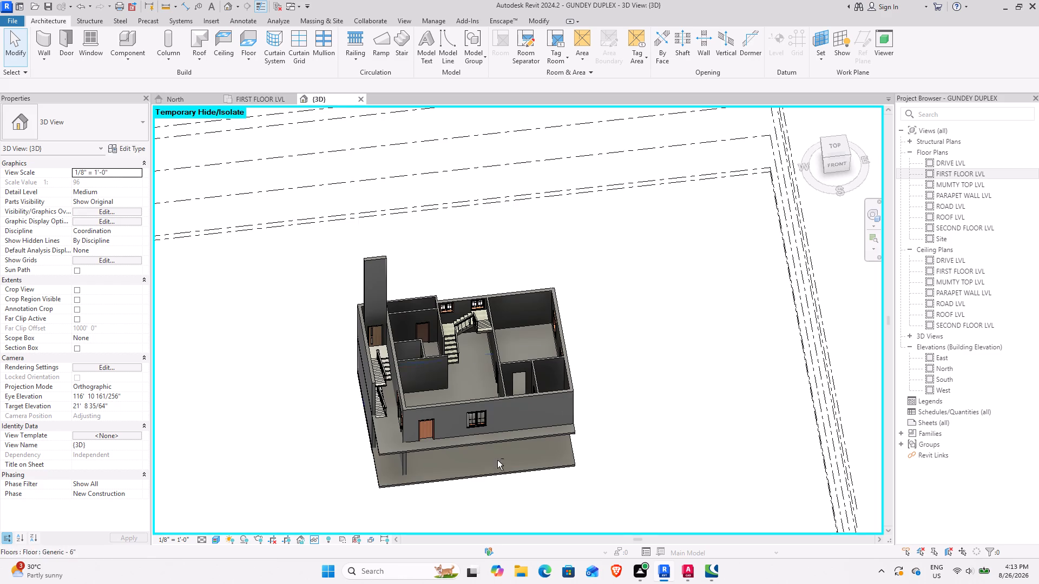
middle_click_drag(498, 453, 446, 387, "shift")
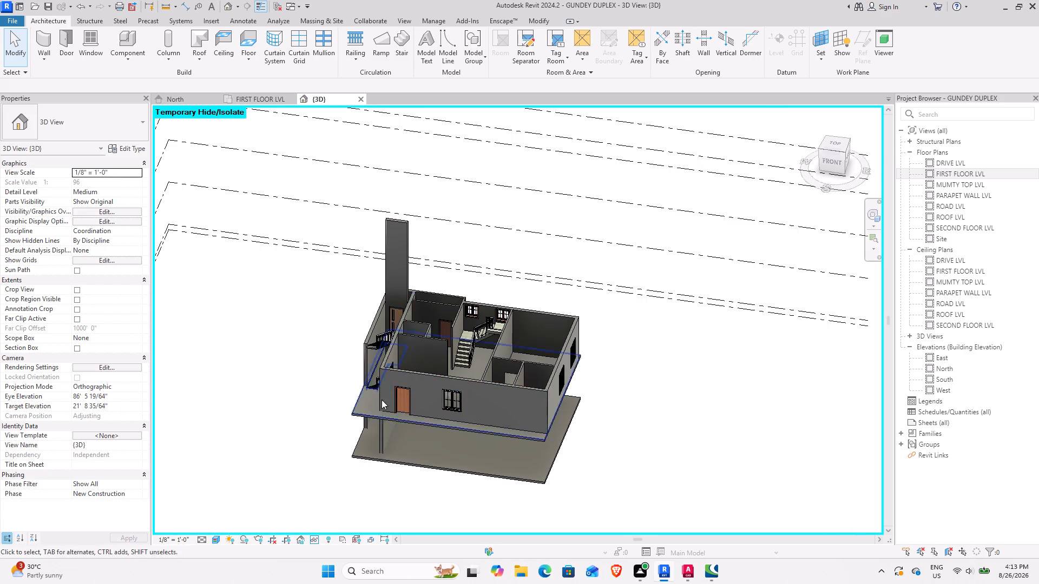
scroll(386, 377, "up", 5)
middle_click_drag(379, 401, 424, 393, "shift")
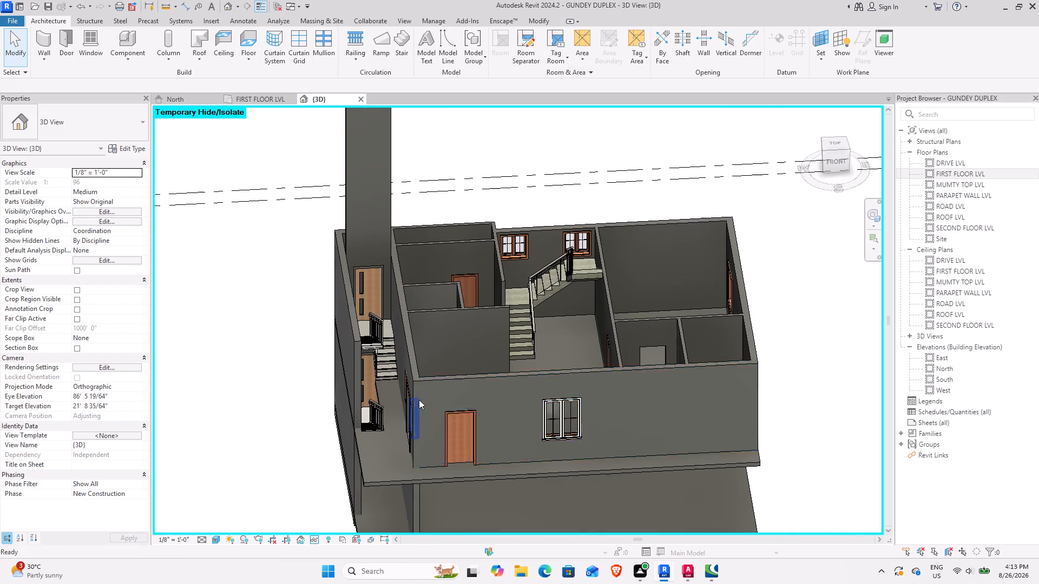
Restore the temporarily hidden elements and delete the slab at SECOND FLOOR LVL.
type("hr")
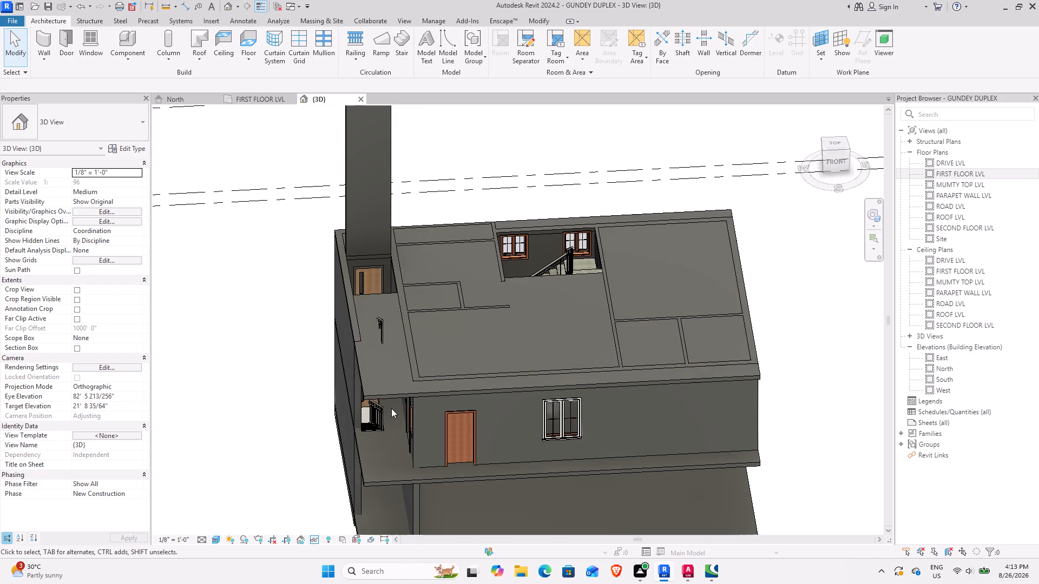
left_click(382, 393)
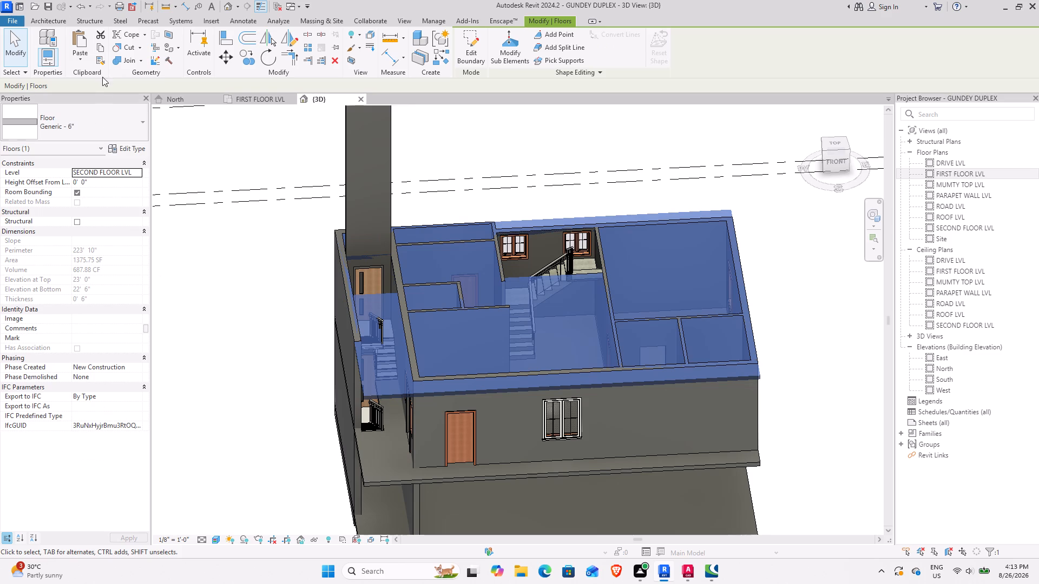
left_click(337, 63)
Copy the FIRST FLOOR LVL slab with its outer stair opening and paste it aligned to SECOND FLOOR LVL.
left_click(378, 477)
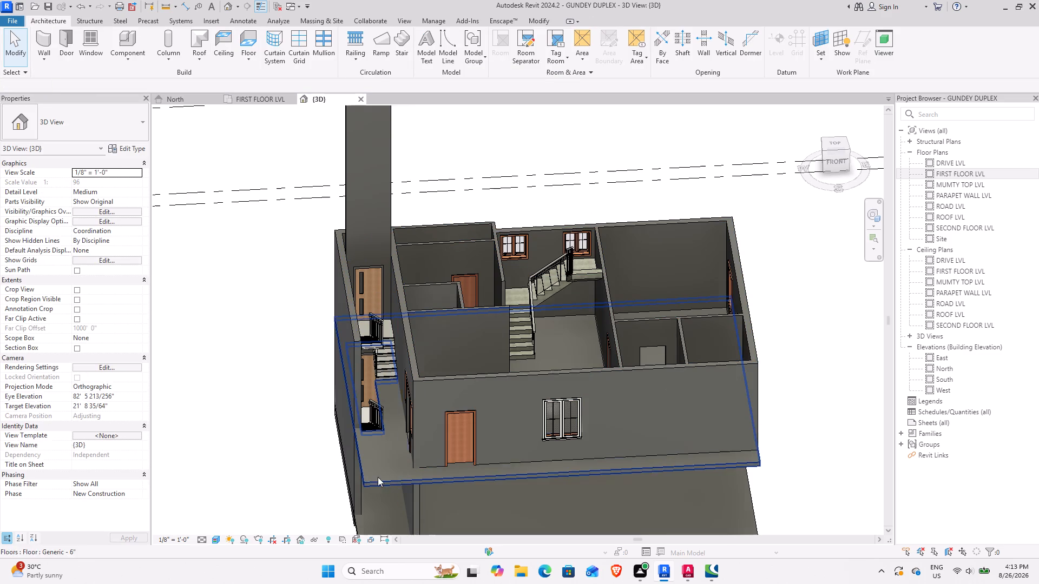
left_click(94, 51)
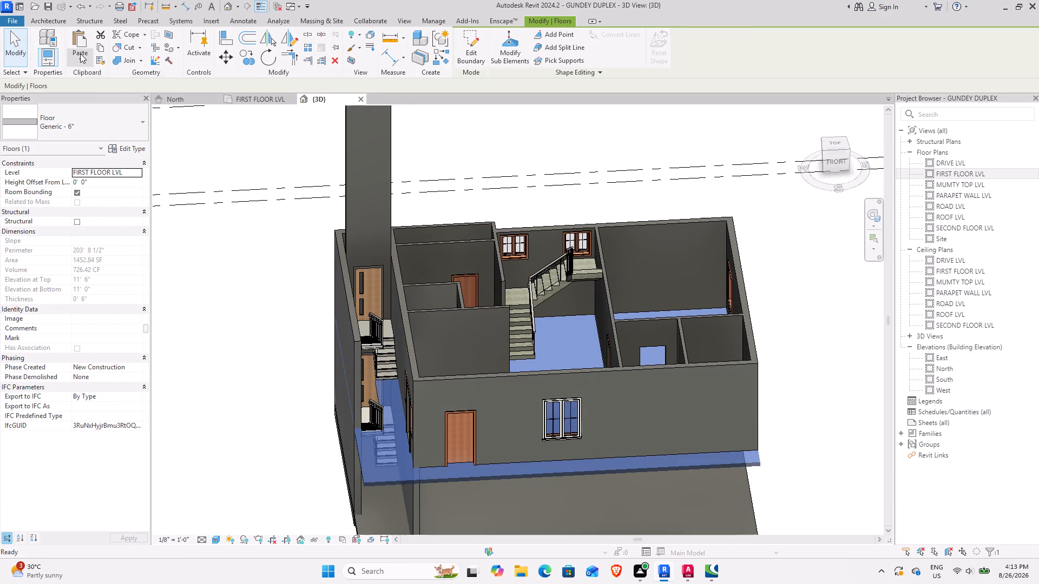
left_click(80, 54)
left_click(96, 99)
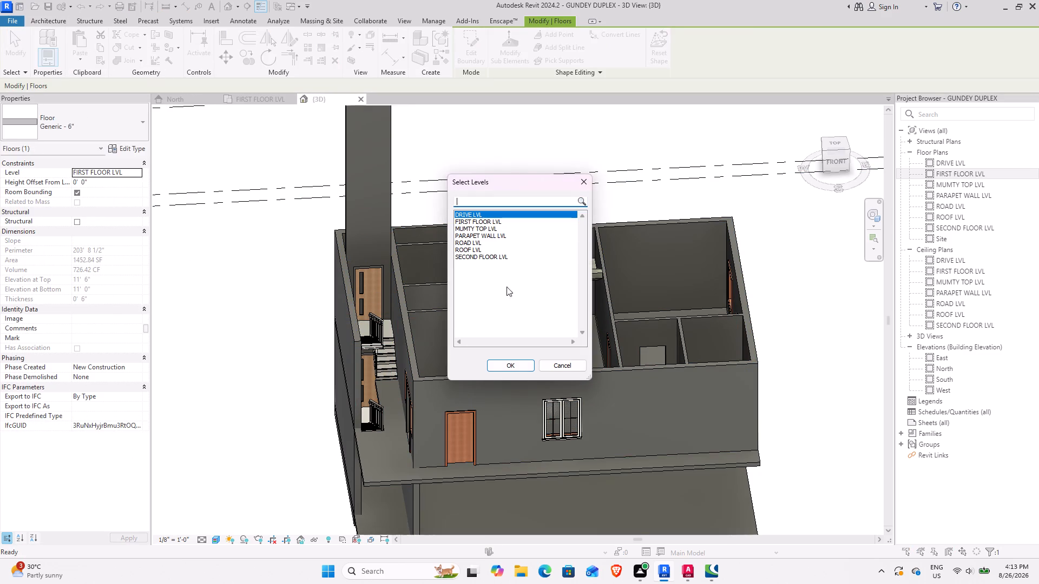
left_click(472, 259)
left_click(514, 364)
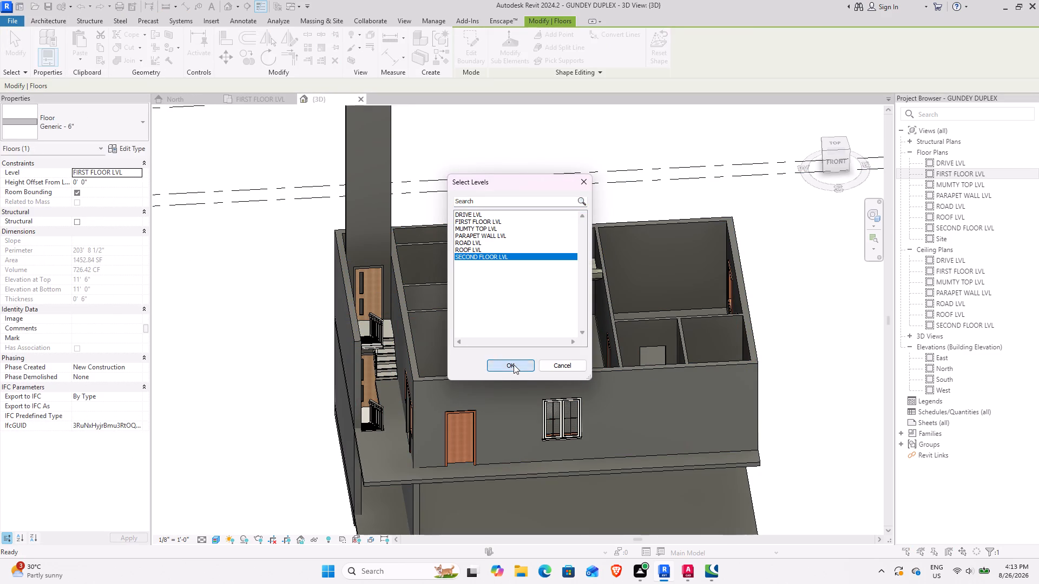
left_click(296, 416)
Copy the outer stair that rises from DRIVE LVL and paste it aligned to ROOF LVL.
middle_click_drag(311, 420, 352, 400, "shift")
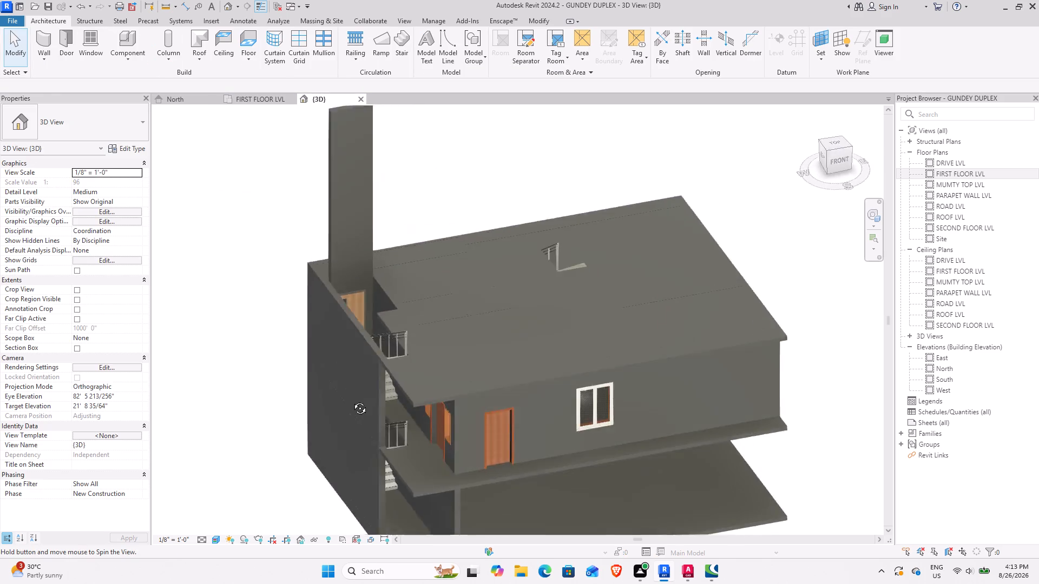
middle_click_drag(352, 400, 297, 396, "shift")
middle_click_drag(301, 405, 331, 410, "shift")
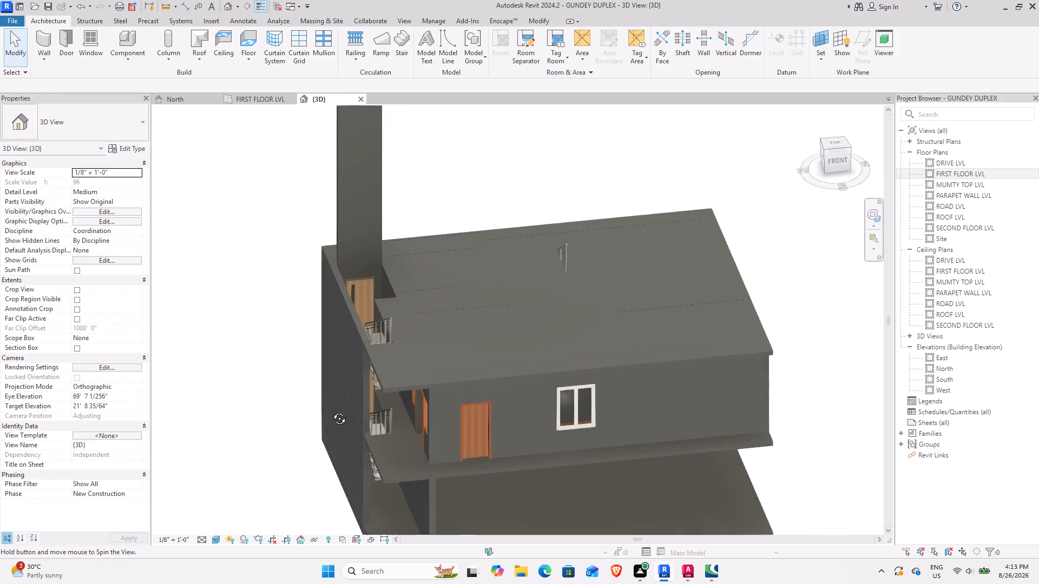
middle_click_drag(331, 410, 298, 371, "shift")
scroll(312, 371, "down", 4)
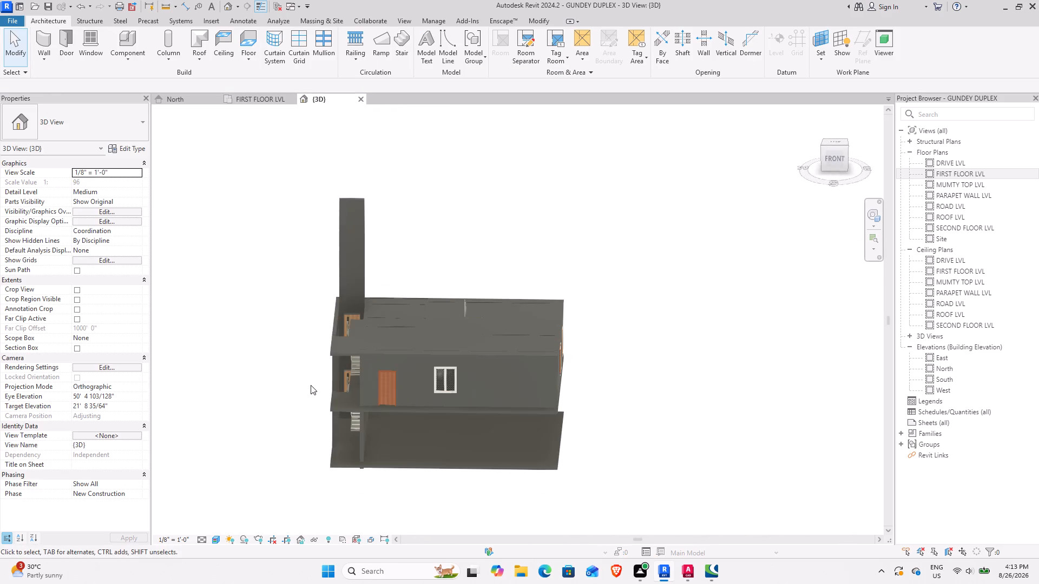
middle_click_drag(303, 386, 325, 394, "shift")
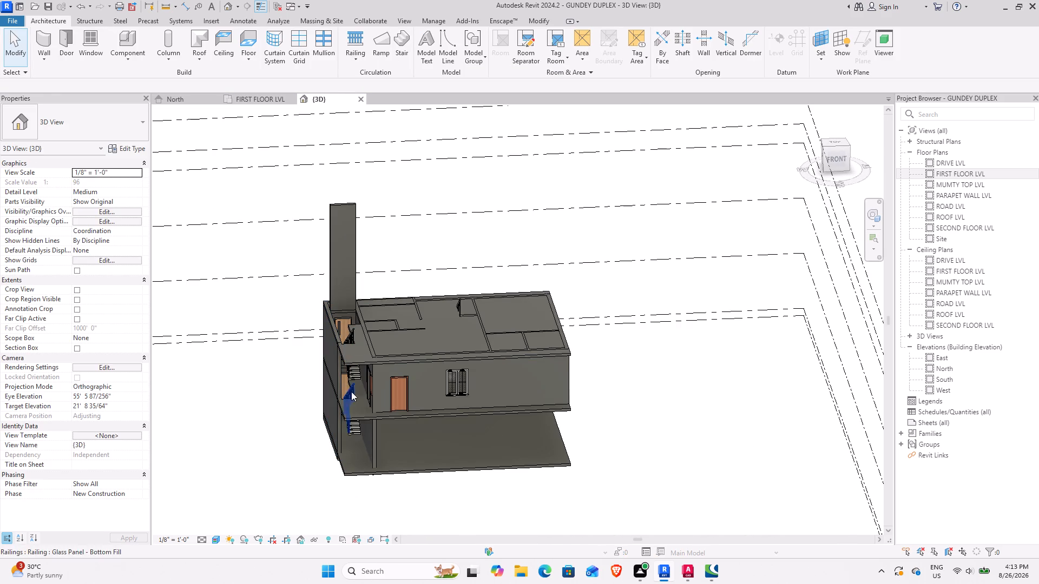
left_click(352, 431)
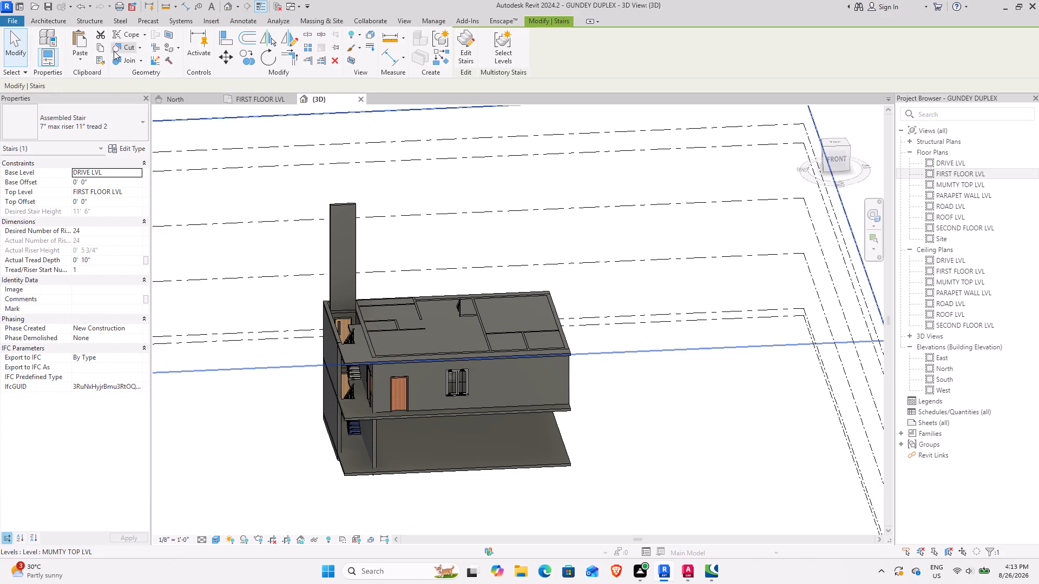
left_click(97, 50)
left_click(71, 61)
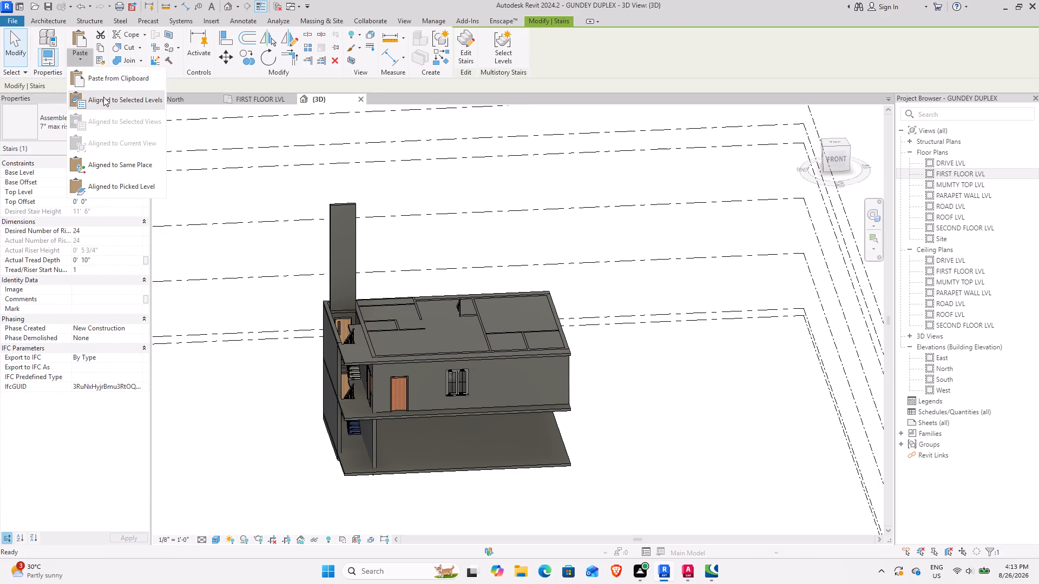
left_click(114, 103)
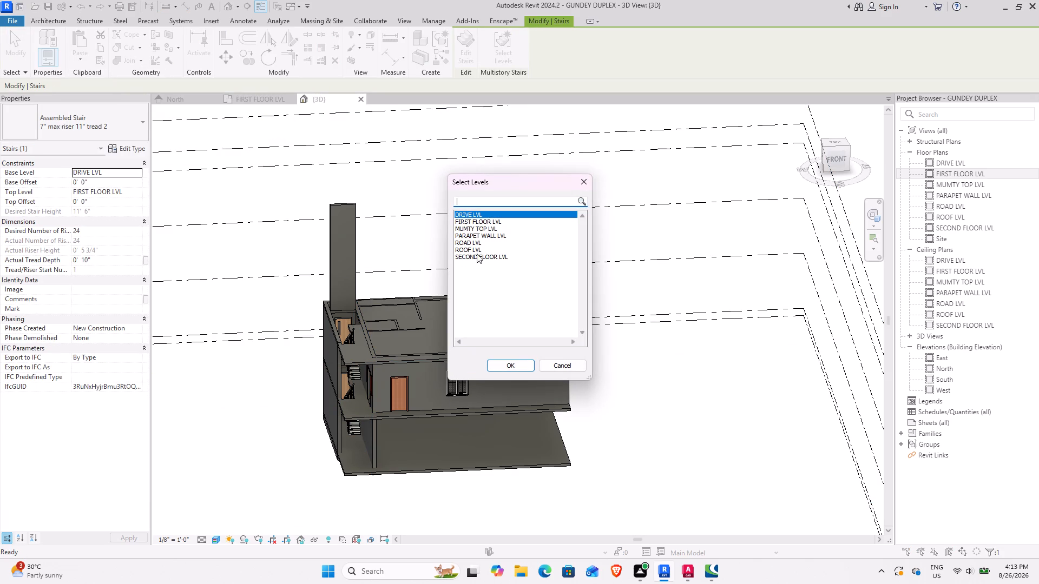
left_click(466, 249)
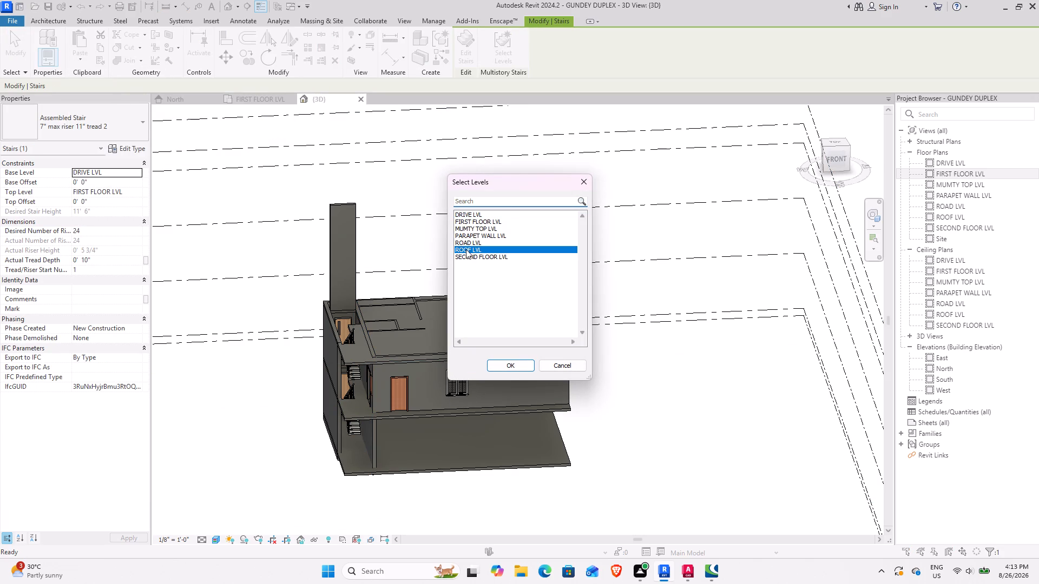
left_click(507, 367)
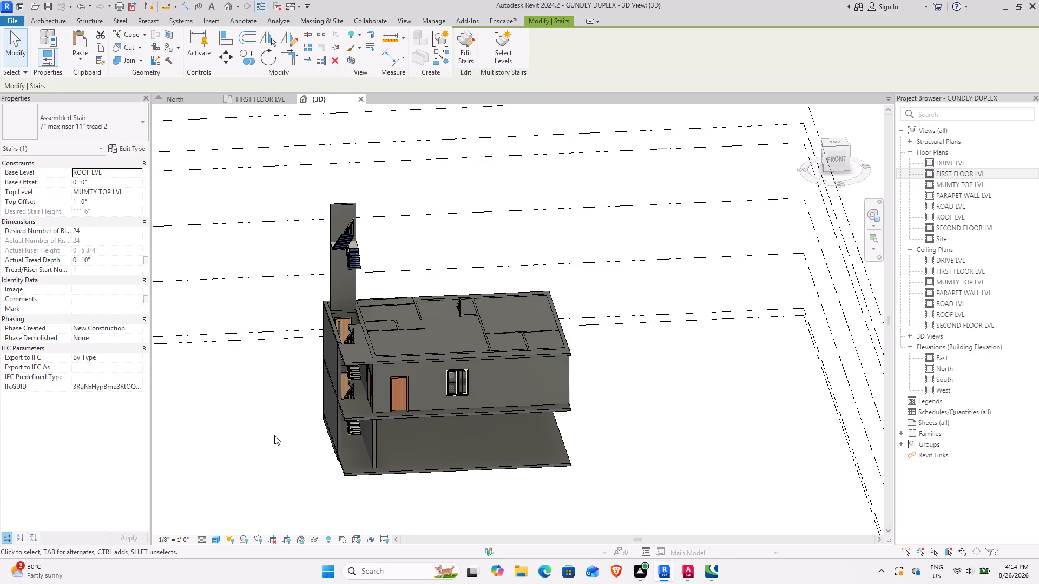
Paste the copied outer stair again, aligned to SECOND FLOOR LVL.
left_click(90, 49)
left_click(101, 103)
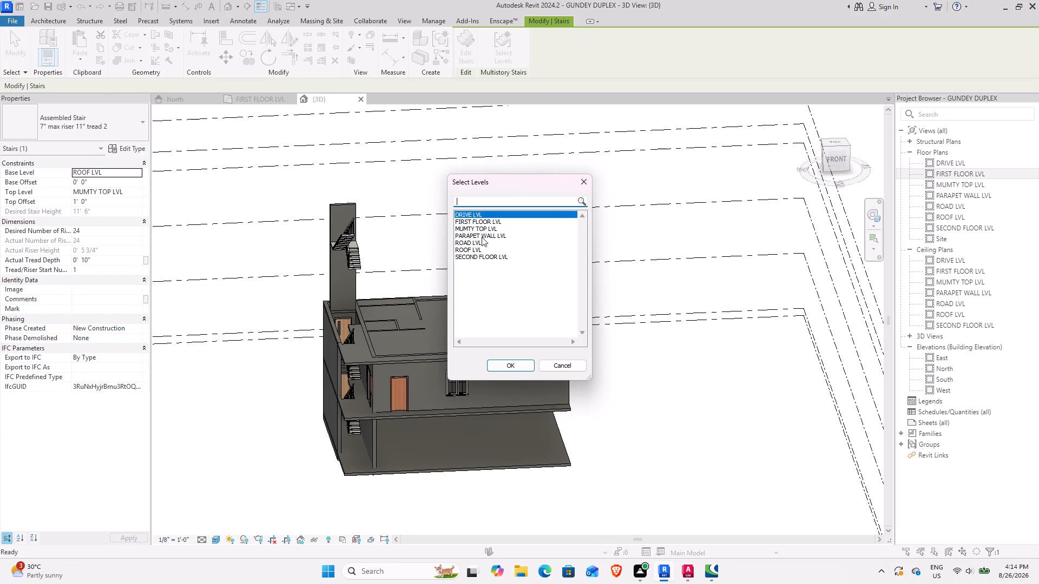
left_click(491, 258)
left_click(508, 363)
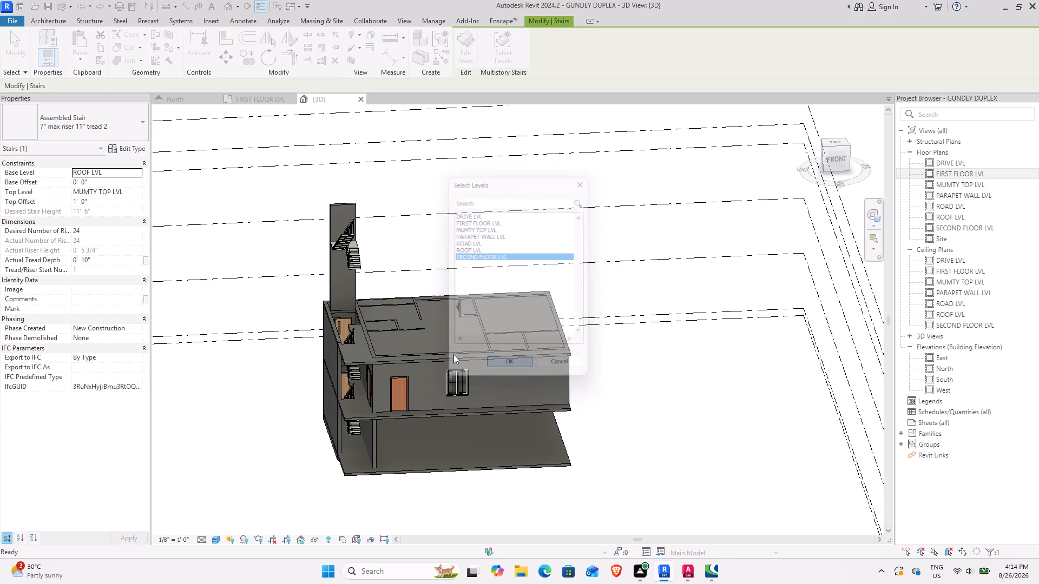
left_click(251, 384)
Delete the outer stair copy based at ROOF LVL.
middle_click_drag(251, 375, 290, 302, "shift")
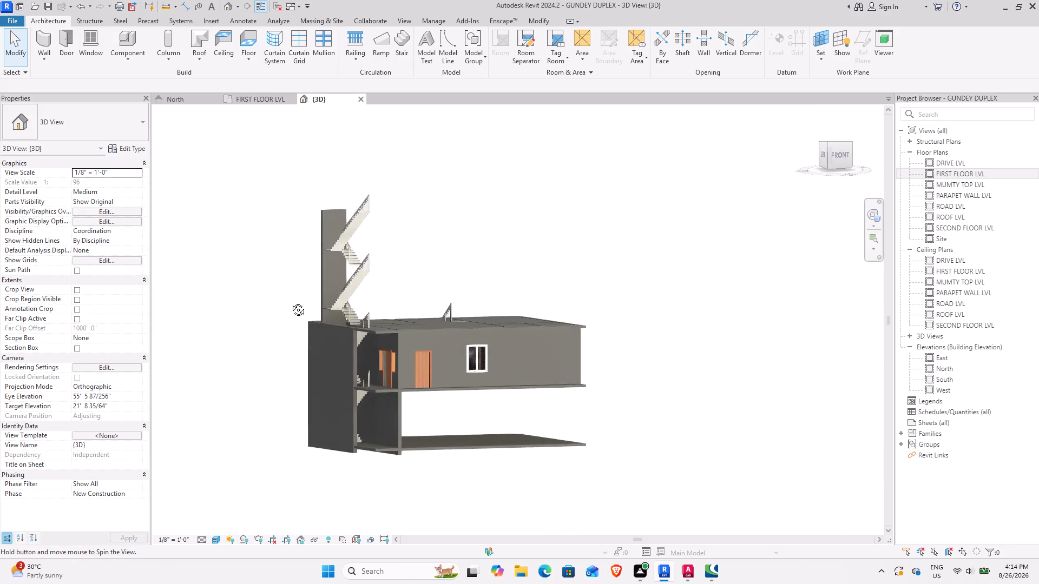
middle_click_drag(290, 302, 236, 342, "shift")
middle_click_drag(243, 337, 383, 317)
left_click(396, 236)
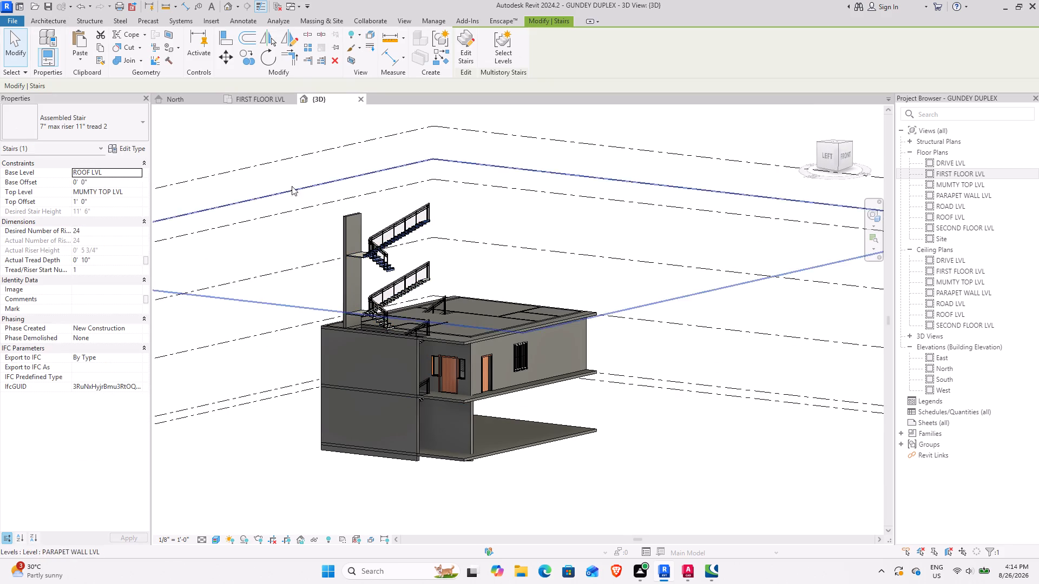
left_click(343, 59)
left_click(337, 59)
Examine the stacked outer stair flights and the SECOND FLOOR LVL slab opening from several angles in 3D.
middle_click_drag(412, 257, 328, 331, "shift")
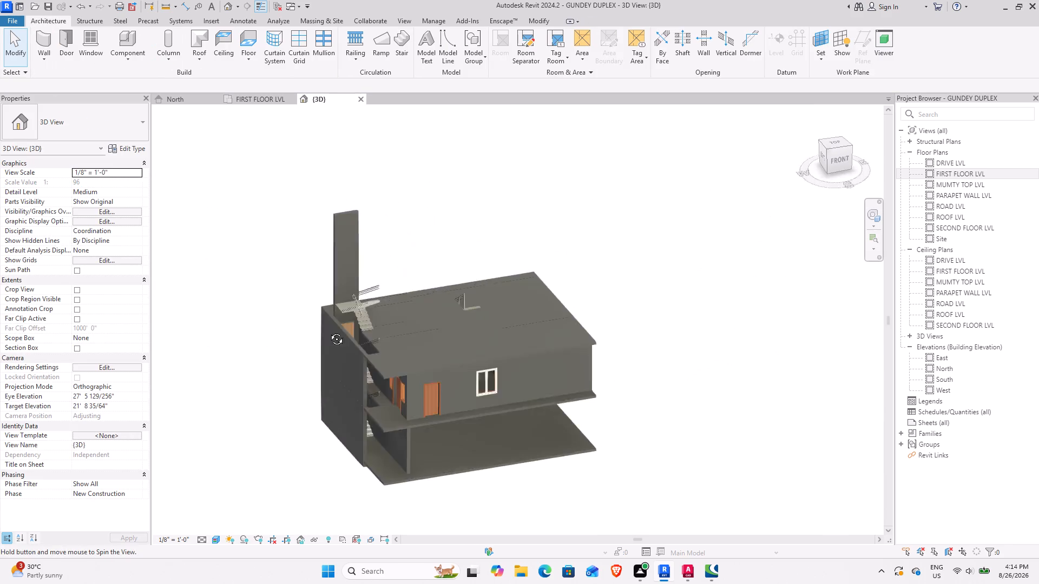
middle_click_drag(328, 331, 324, 342, "shift")
scroll(348, 302, "up", 6)
middle_click_drag(341, 349, 418, 269, "shift")
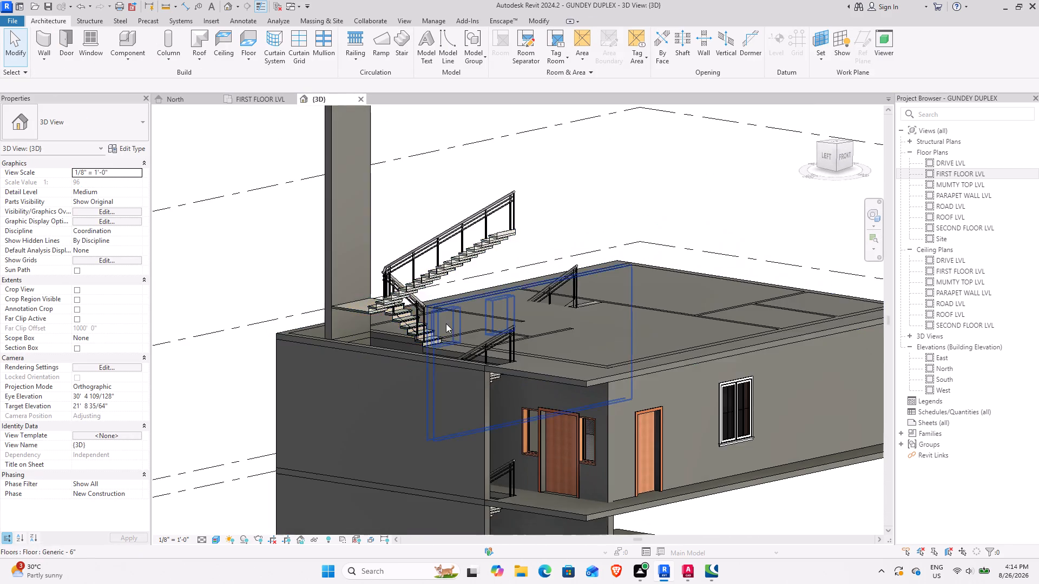
middle_click_drag(445, 323, 314, 335)
scroll(348, 335, "down", 3)
middle_click_drag(339, 351, 367, 290, "shift")
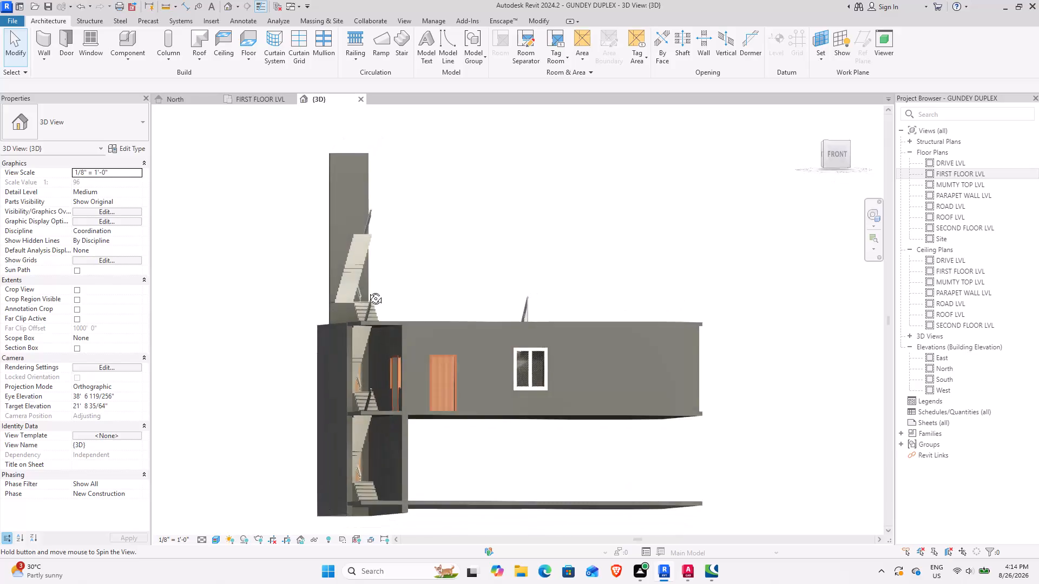
middle_click_drag(367, 290, 345, 335, "shift")
scroll(346, 336, "down", 3)
middle_click_drag(371, 339, 433, 316)
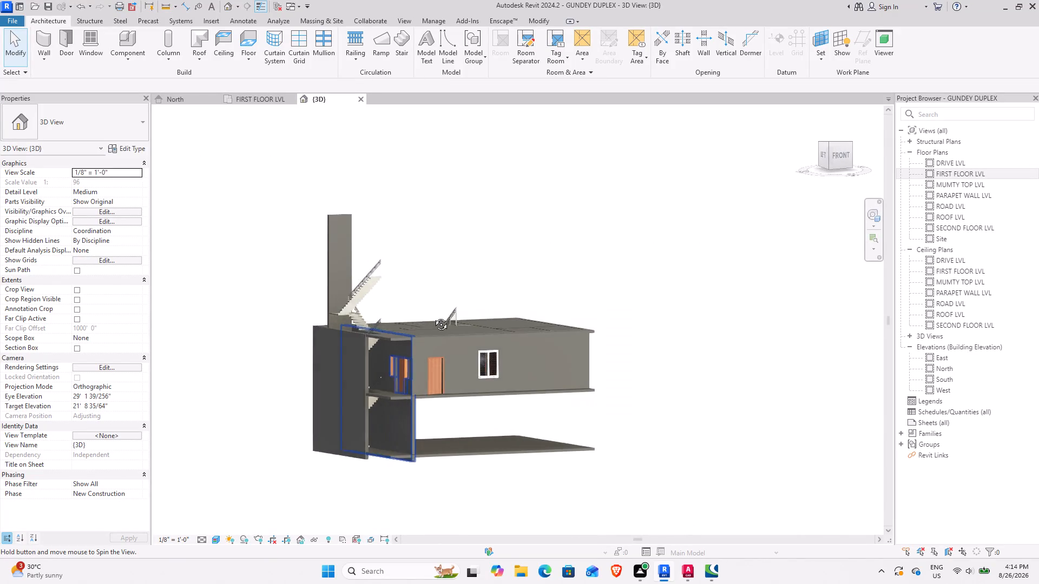
middle_click_drag(433, 316, 432, 378)
scroll(429, 374, "down", 2)
middle_click_drag(353, 384, 343, 387, "shift")
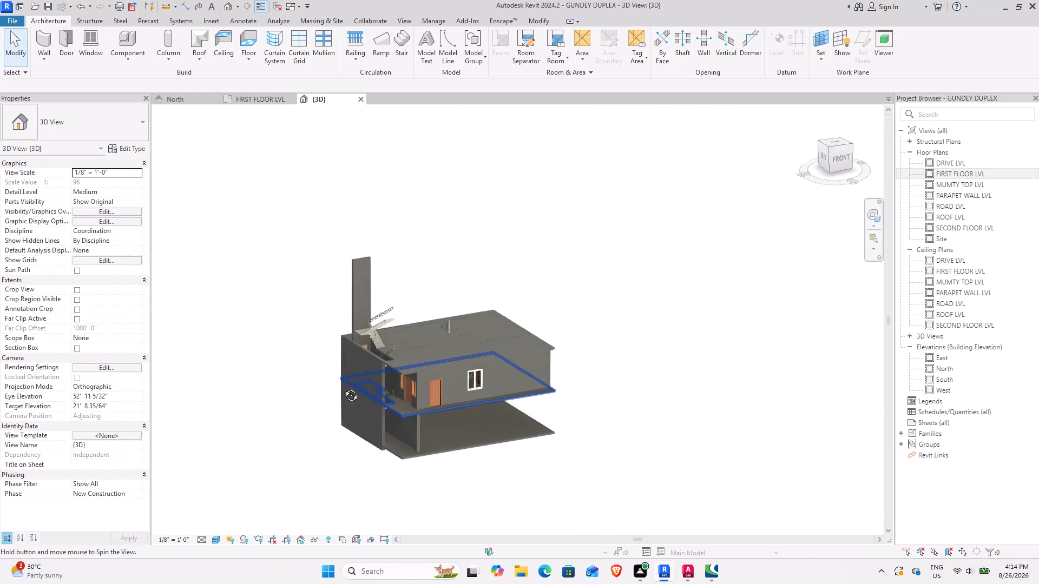
middle_click_drag(343, 387, 290, 395, "shift")
middle_click_drag(335, 366, 349, 313)
middle_click_drag(355, 365, 351, 366)
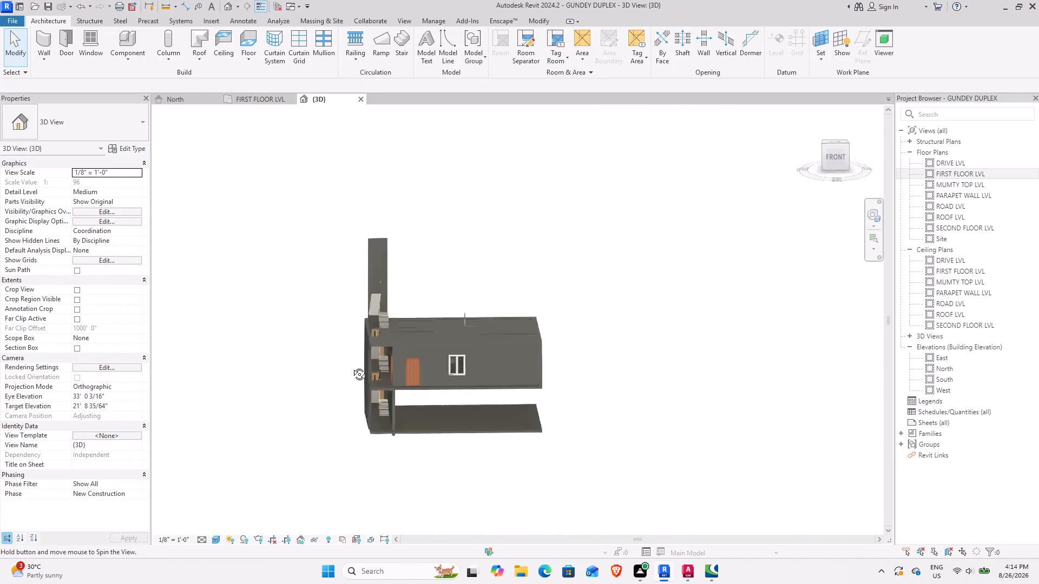
middle_click_drag(351, 366, 332, 382)
Copy the 36" x 84" two-lite door at the outer stair's DRIVE LVL landing and paste it aligned to SECOND FLOOR LVL.
scroll(361, 361, "up", 10)
middle_click_drag(382, 369, 402, 364, "shift")
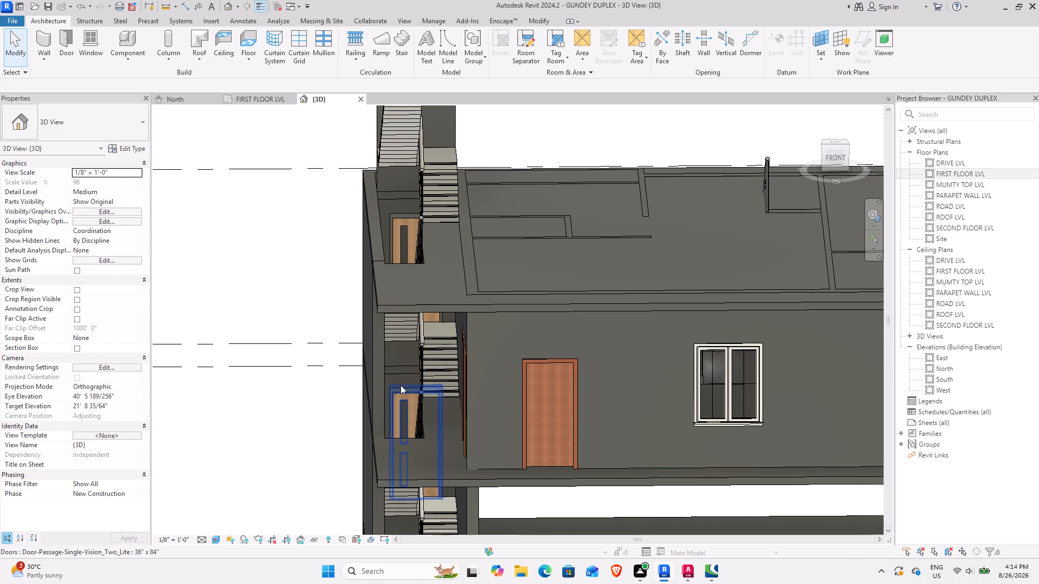
left_click(400, 385)
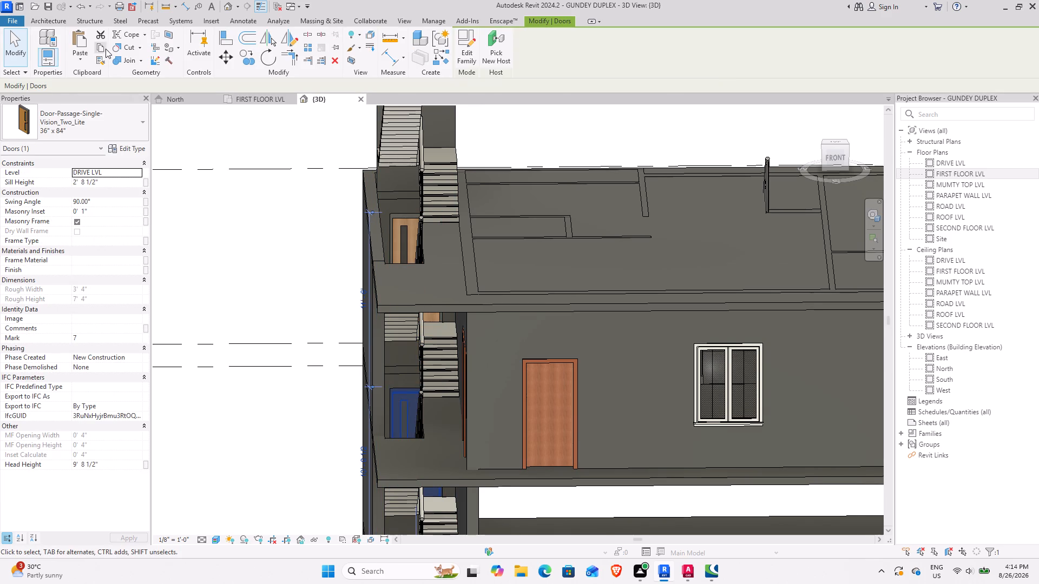
left_click(104, 48)
left_click(75, 58)
left_click(114, 107)
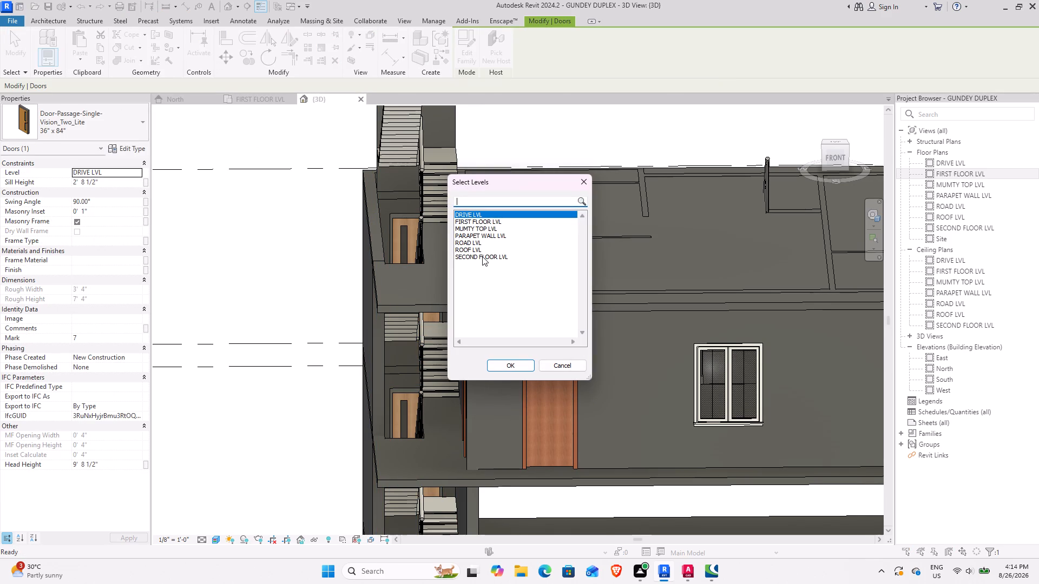
left_click(479, 257)
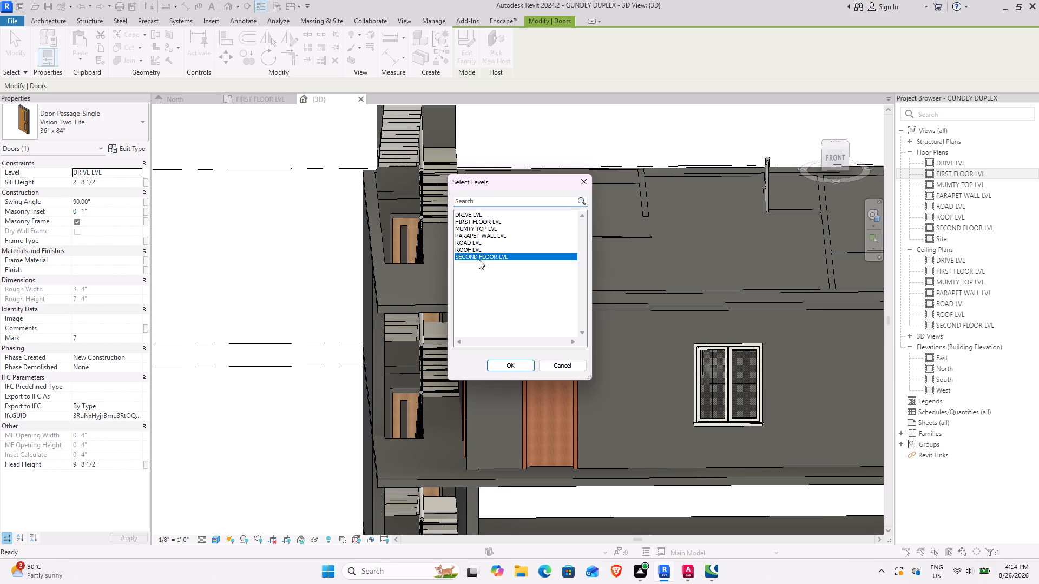
left_click(510, 369)
middle_click_drag(304, 373, 356, 361)
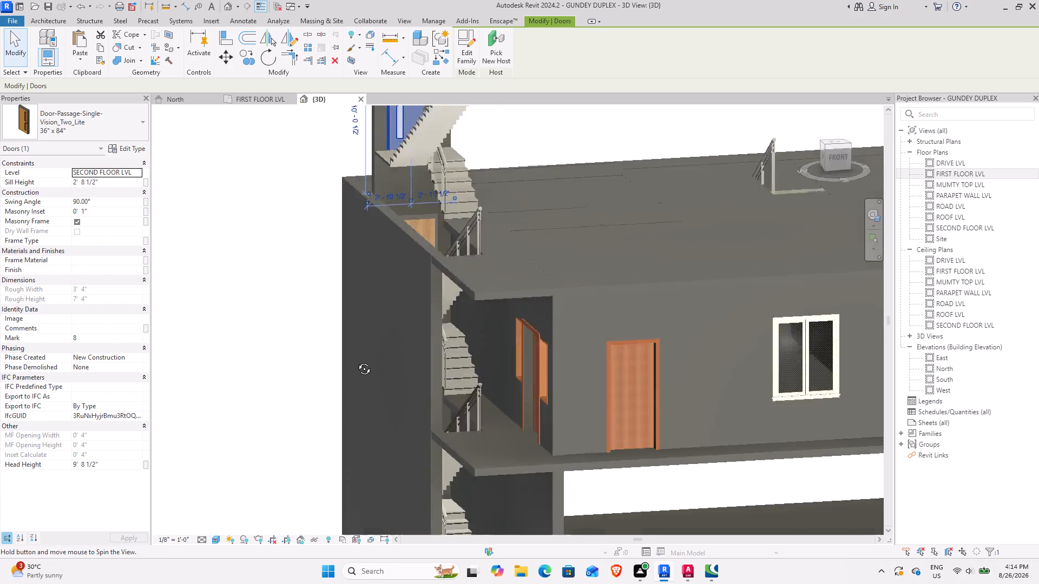
middle_click_drag(356, 361, 392, 348)
left_click(241, 359)
Examine the outer stair's upper flight, its landing door and the overall building from several angles in 3D.
middle_click_drag(328, 355, 330, 366)
scroll(332, 362, "down", 3)
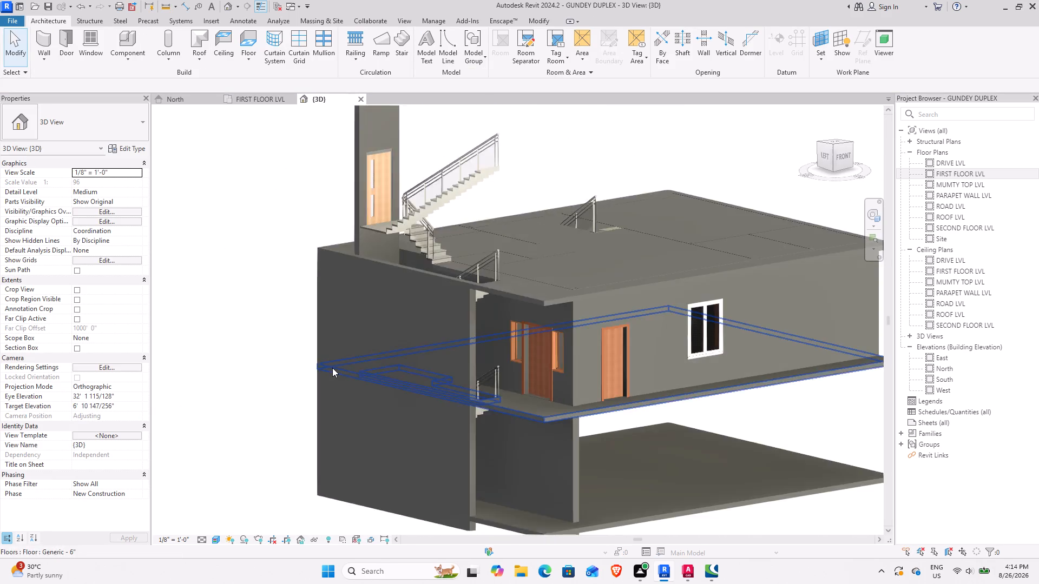
scroll(332, 368, "down", 5)
middle_click_drag(314, 363, 369, 425)
scroll(364, 401, "down", 3)
middle_click_drag(326, 413, 364, 411)
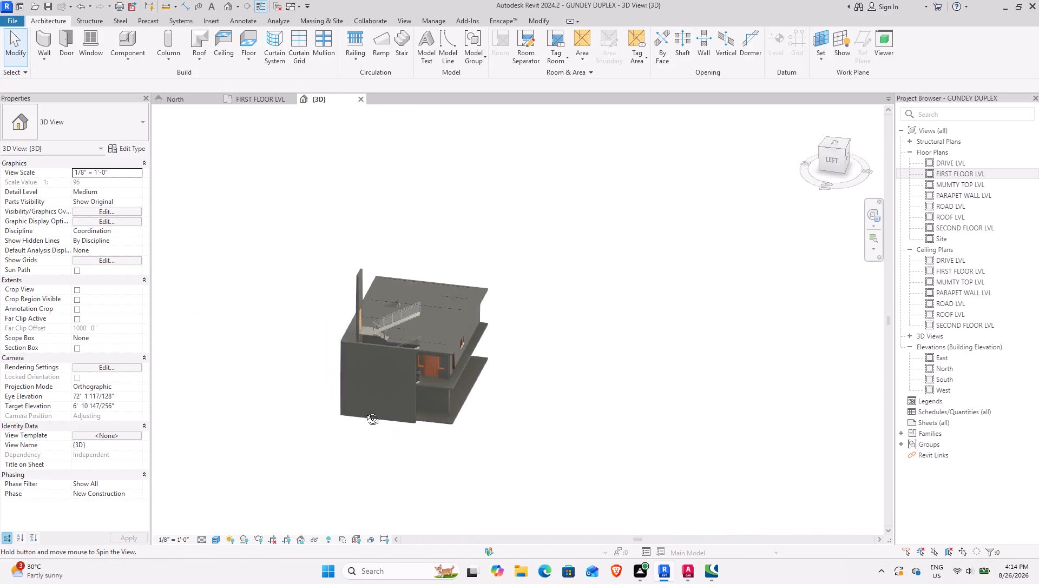
middle_click_drag(364, 411, 255, 433)
scroll(363, 307, "up", 7)
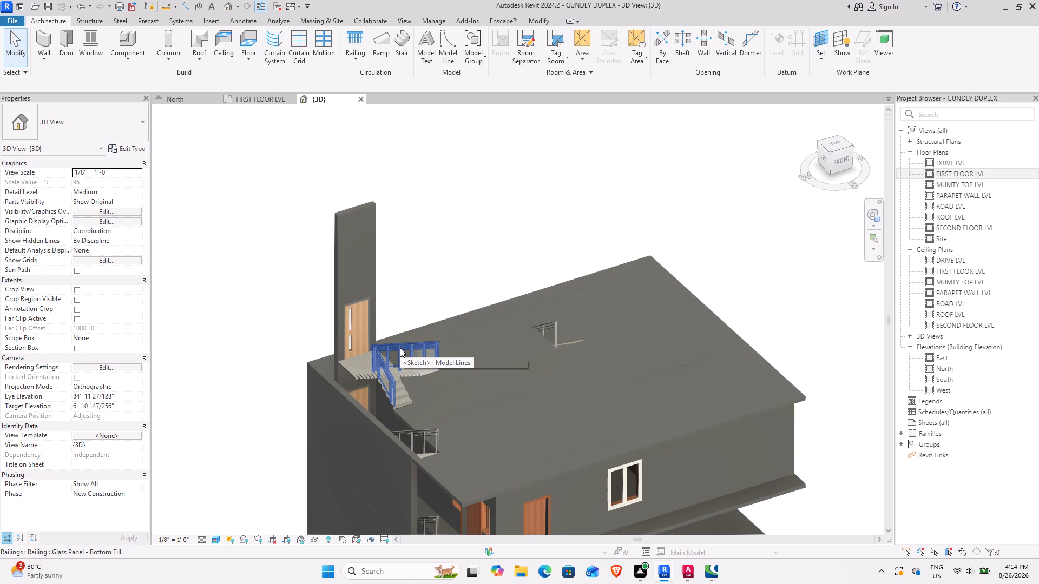
scroll(479, 366, "down", 4)
middle_click_drag(455, 359, 413, 229)
scroll(482, 388, "down", 3)
middle_click_drag(496, 384, 404, 456)
middle_click_drag(420, 434, 450, 352)
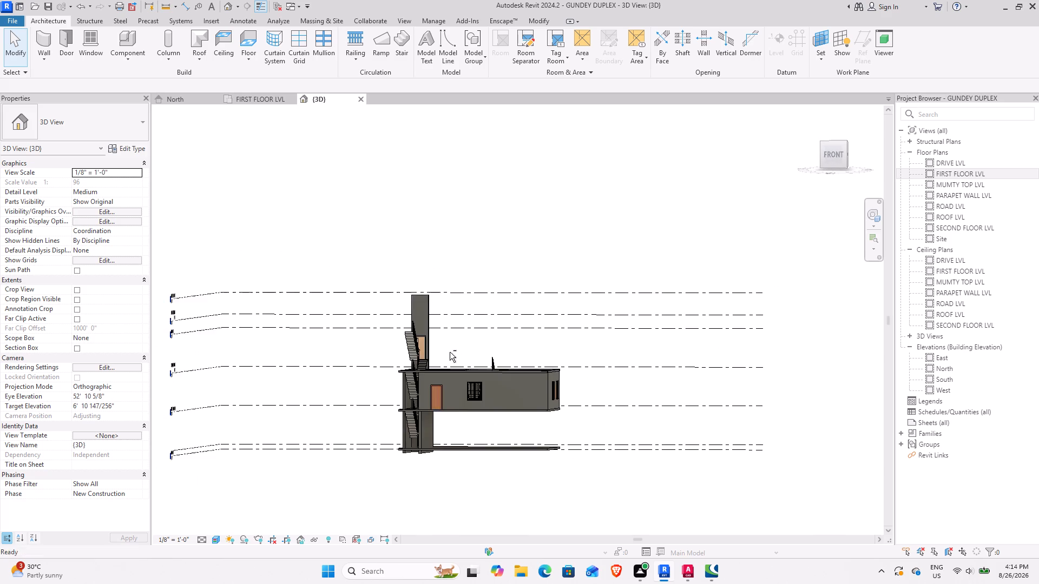
Edit the SECOND FLOOR LVL slab boundary to add an 11'-0" wide rectangular opening around the interior U-shaped stair.
scroll(455, 396, "up", 6)
middle_click_drag(426, 443, 473, 519)
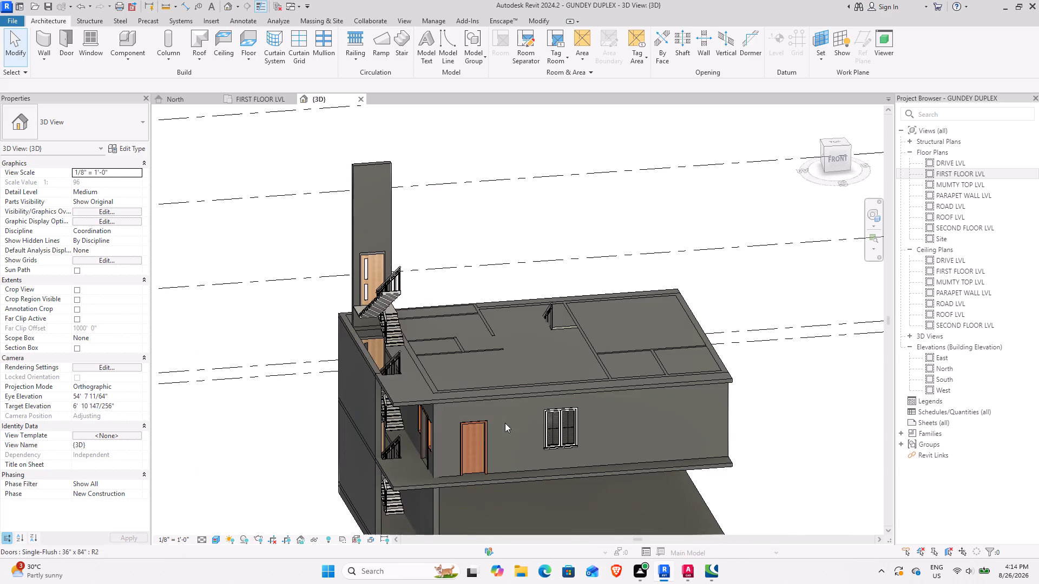
left_click(489, 395)
left_click(466, 38)
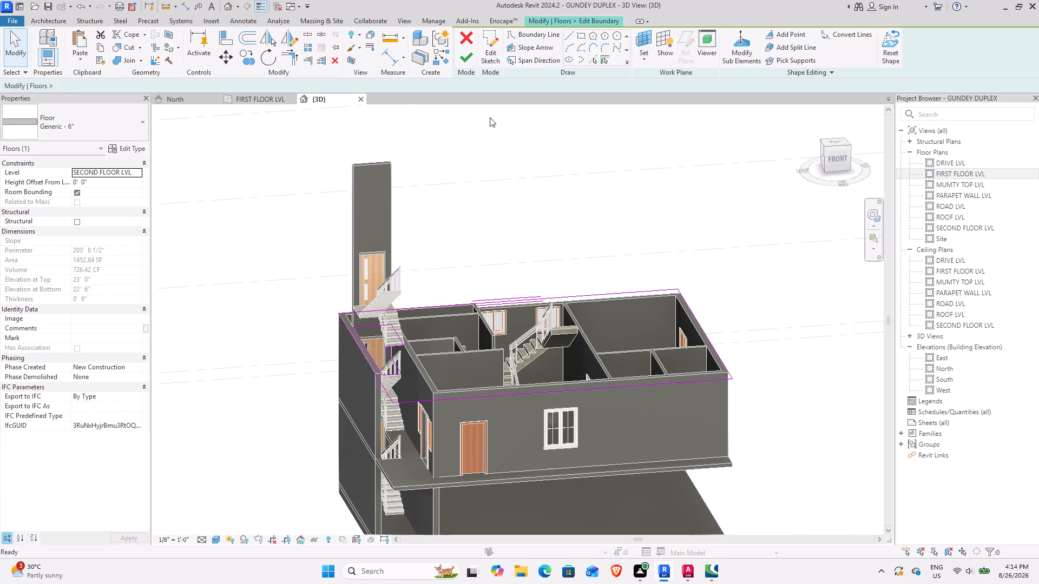
left_click(840, 142)
scroll(502, 459, "up", 3)
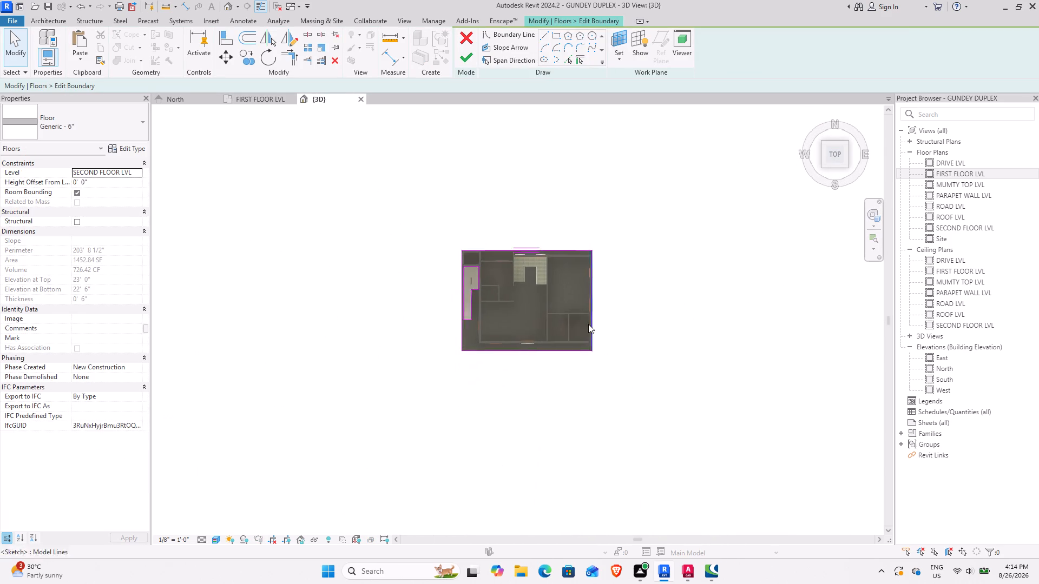
scroll(565, 290, "up", 13)
middle_click_drag(505, 252, 487, 260)
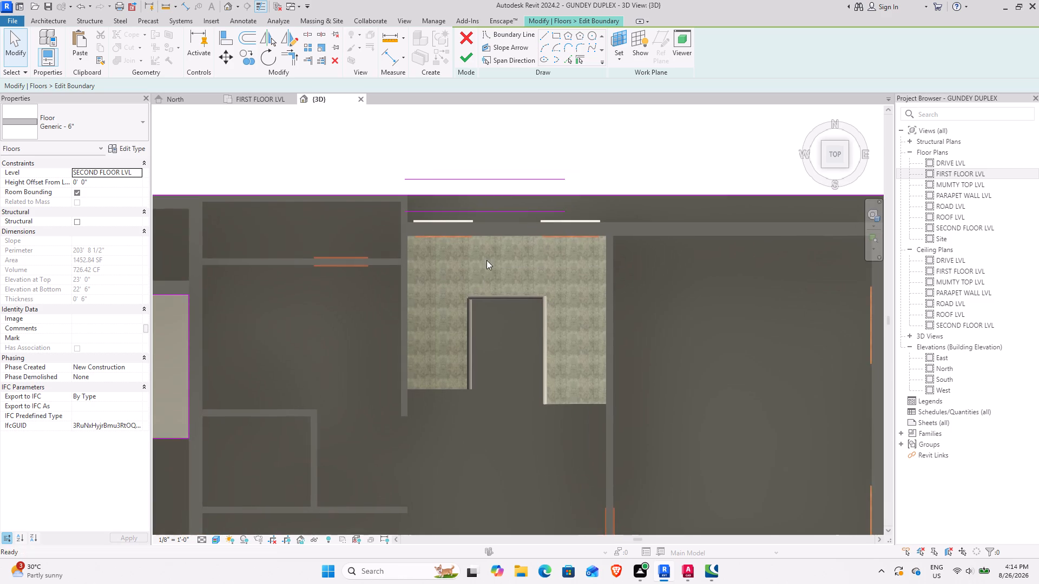
left_click(555, 34)
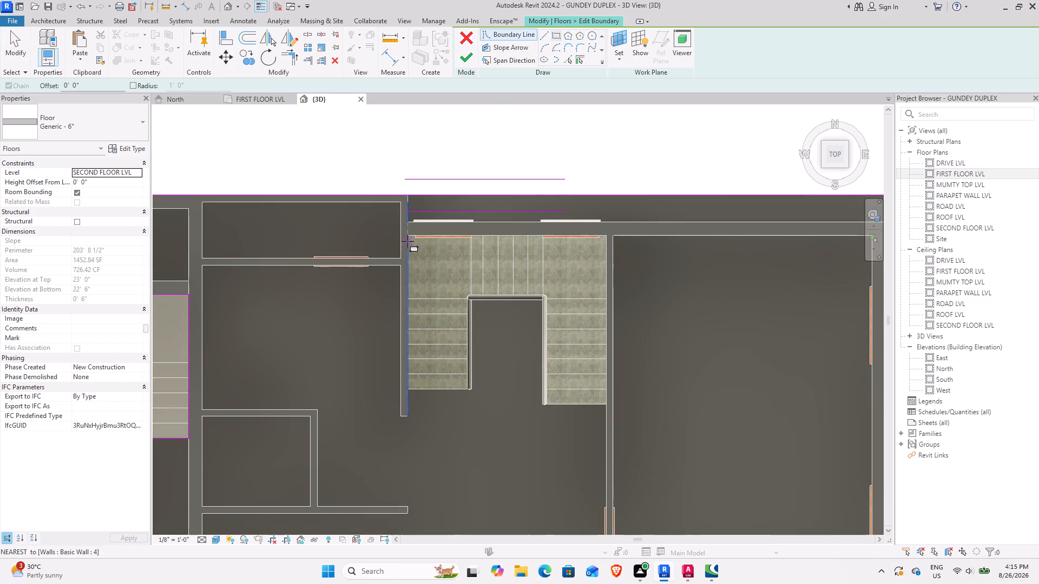
left_click(406, 234)
left_click(610, 405)
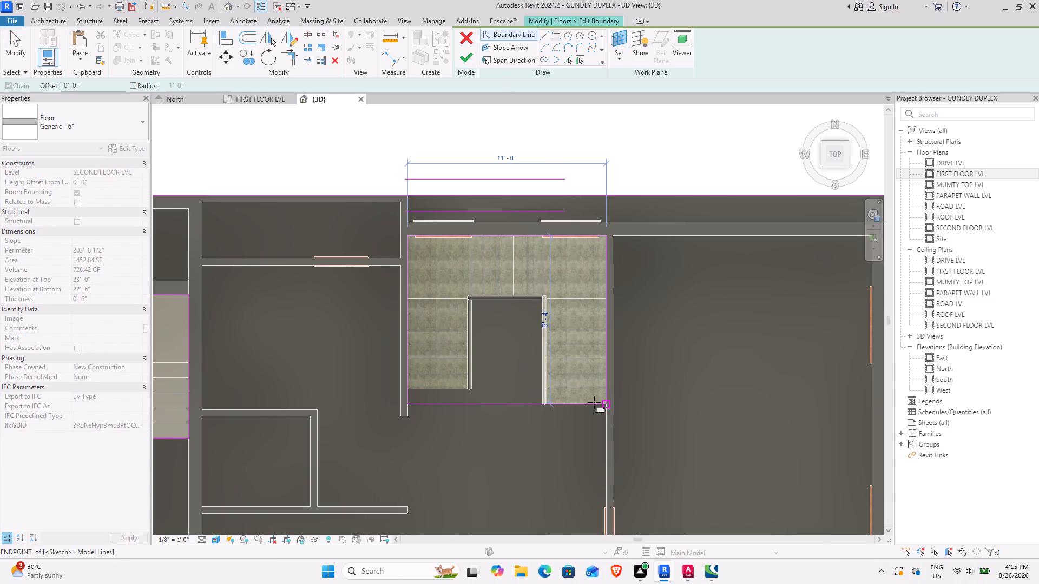
left_click(466, 56)
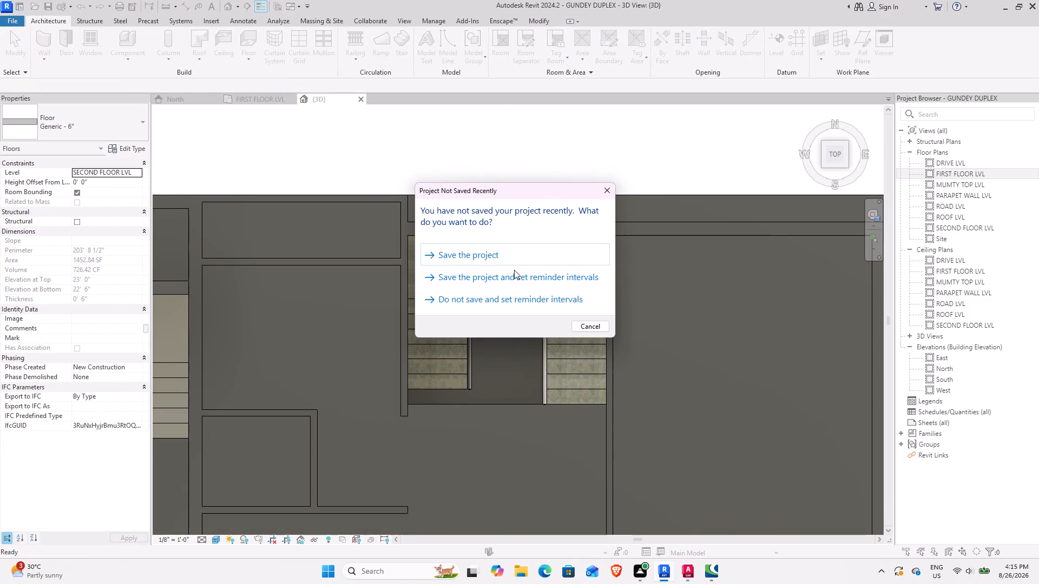
Save the project.
left_click(514, 261)
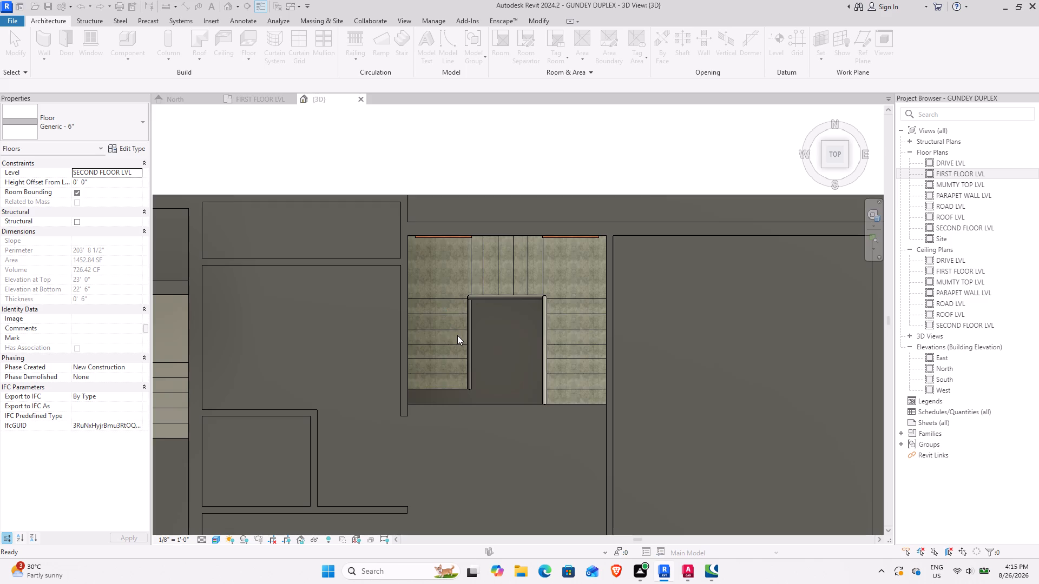
Examine the SECOND FLOOR LVL slab's interior stair opening and the overall building from several angles in 3D.
left_click(597, 290)
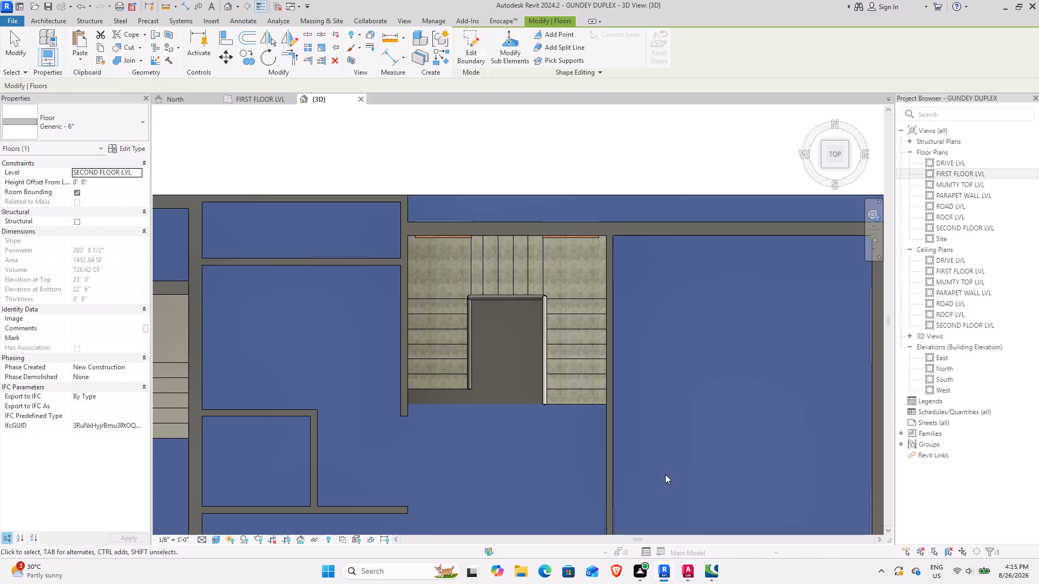
left_click(540, 151)
scroll(556, 245, "down", 8)
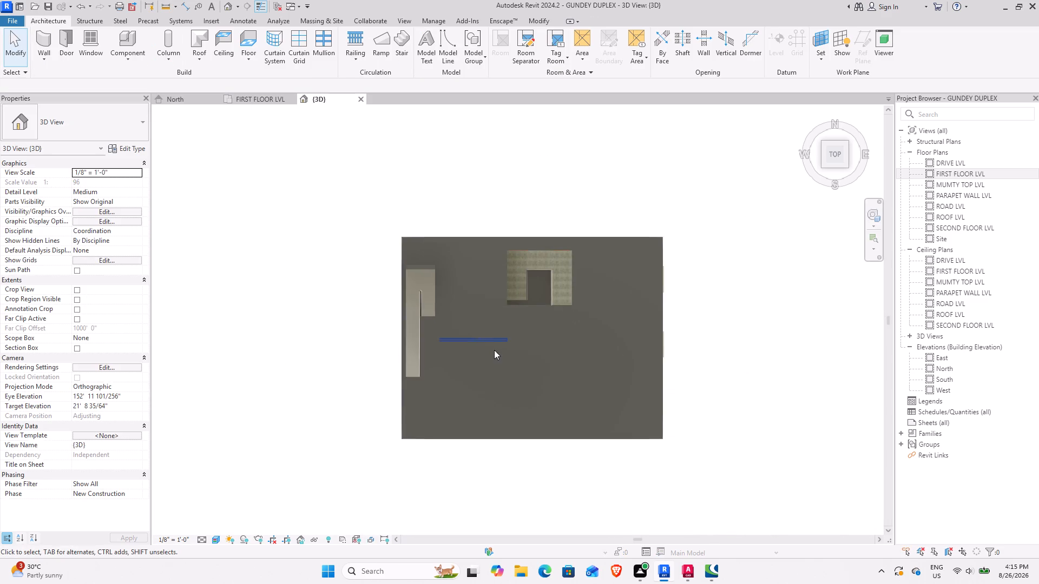
middle_click_drag(492, 349, 529, 205, "shift")
middle_click_drag(486, 336, 451, 228, "shift")
scroll(432, 391, "down", 2)
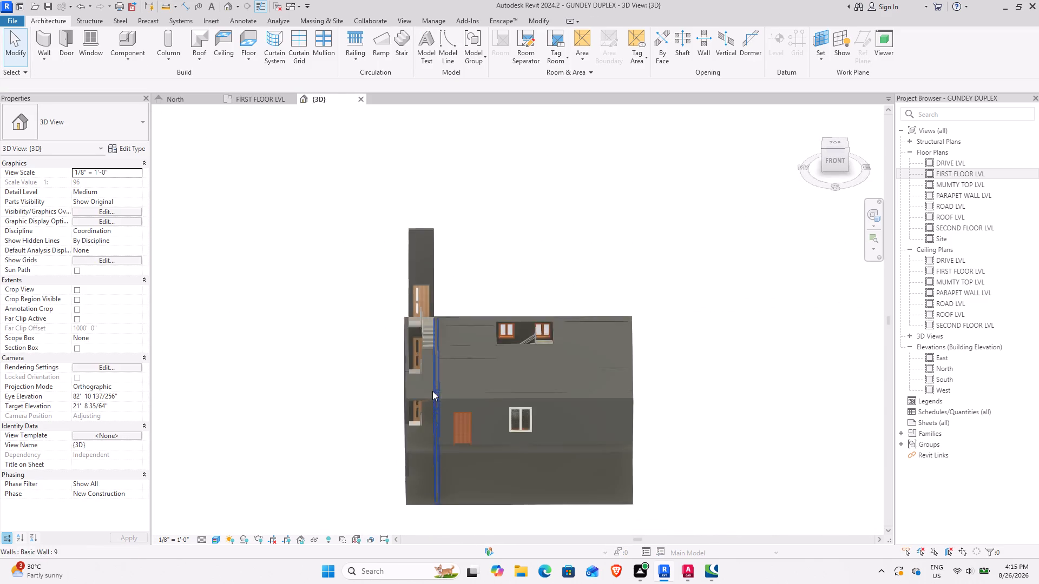
middle_click_drag(426, 406, 436, 324, "shift")
scroll(437, 380, "down", 2)
middle_click_drag(432, 406, 416, 388, "shift")
scroll(484, 377, "up", 3)
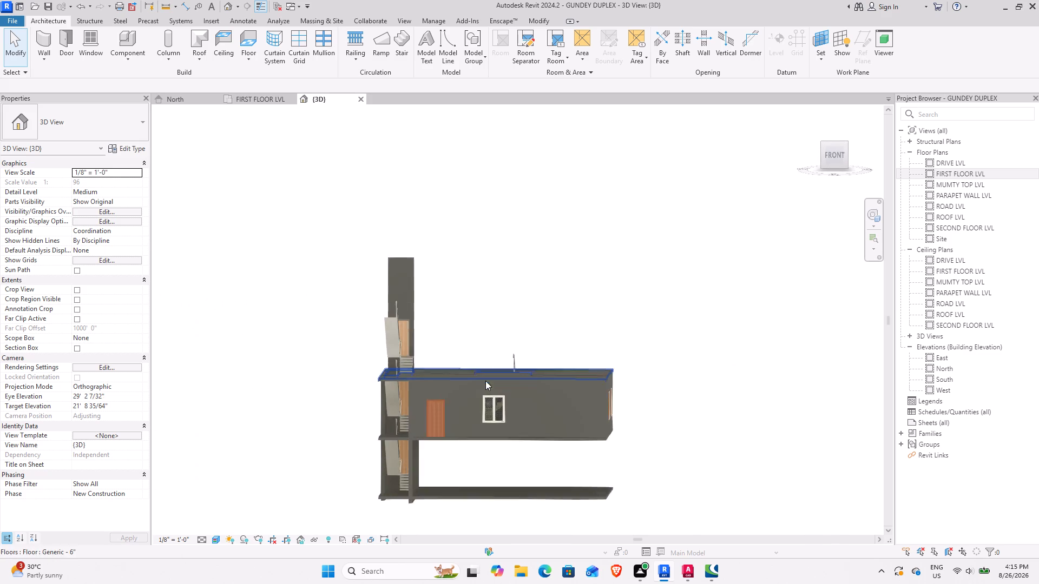
scroll(485, 381, "up", 3)
middle_click_drag(405, 421, 431, 428, "shift")
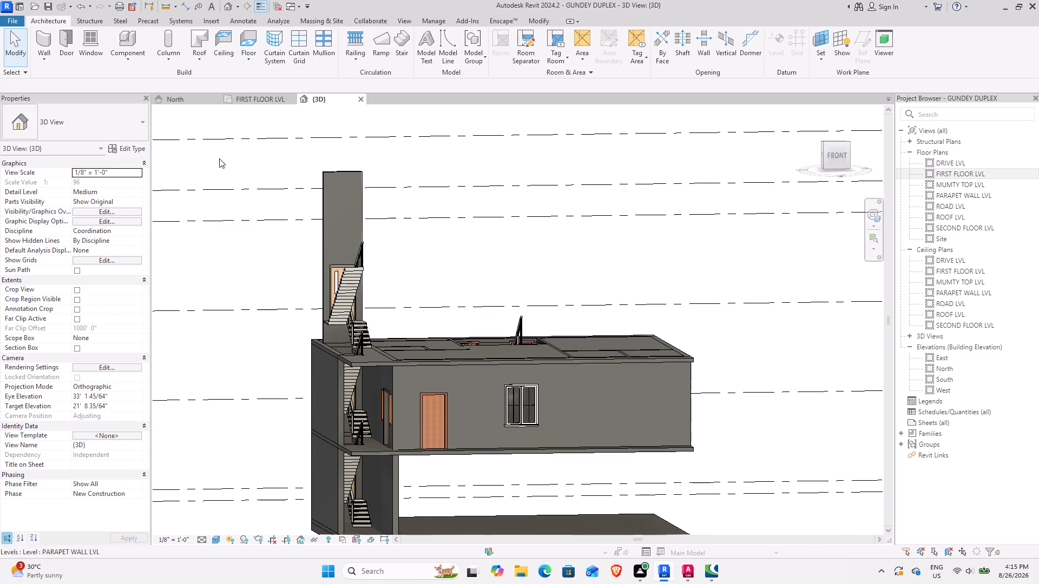
Switch to the FIRST FLOOR LVL floor plan.
left_click(255, 102)
scroll(403, 373, "down", 13)
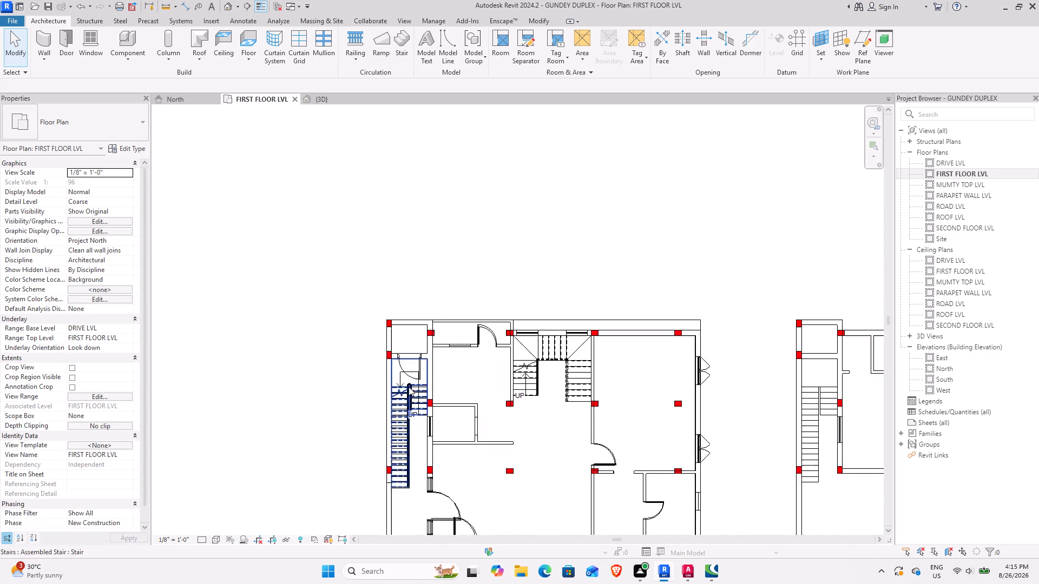
scroll(409, 387, "down", 5)
middle_click_drag(461, 420, 403, 338)
scroll(436, 357, "up", 3)
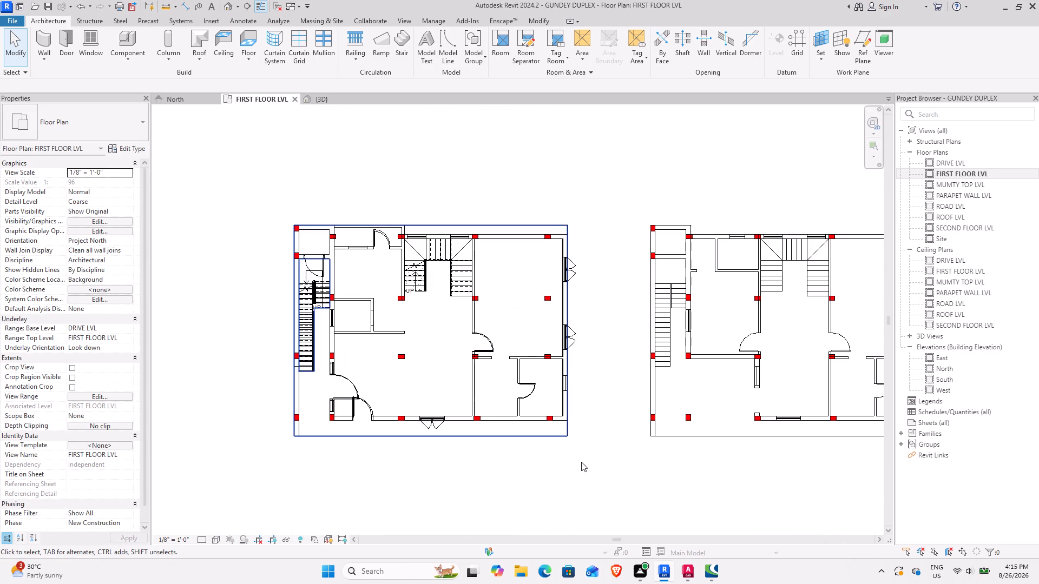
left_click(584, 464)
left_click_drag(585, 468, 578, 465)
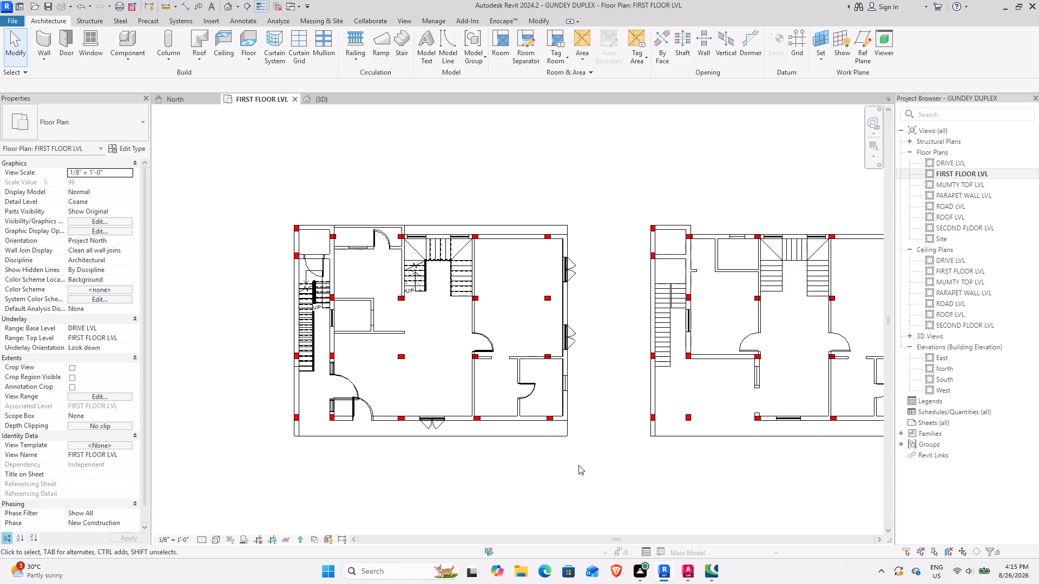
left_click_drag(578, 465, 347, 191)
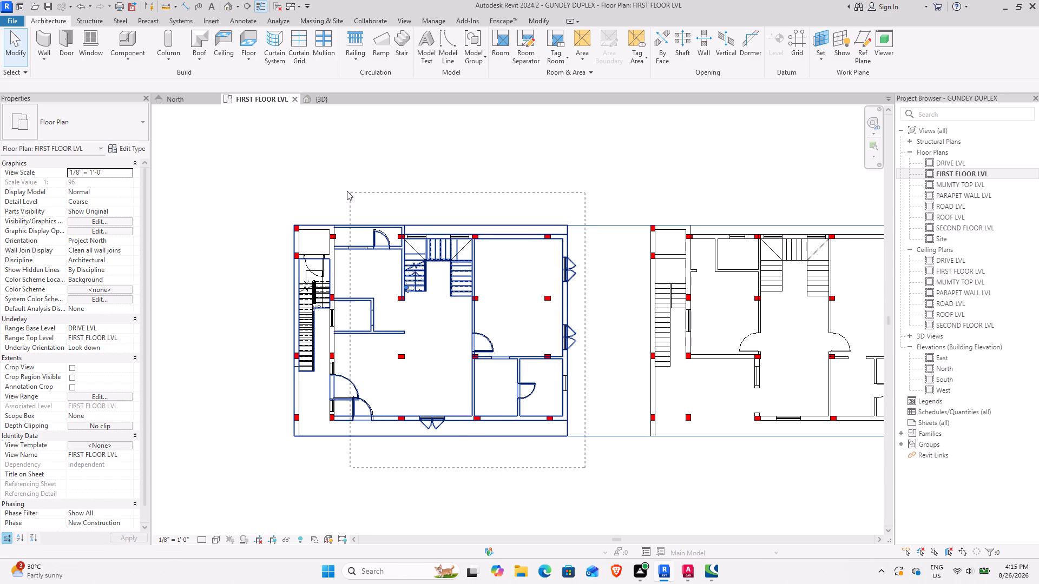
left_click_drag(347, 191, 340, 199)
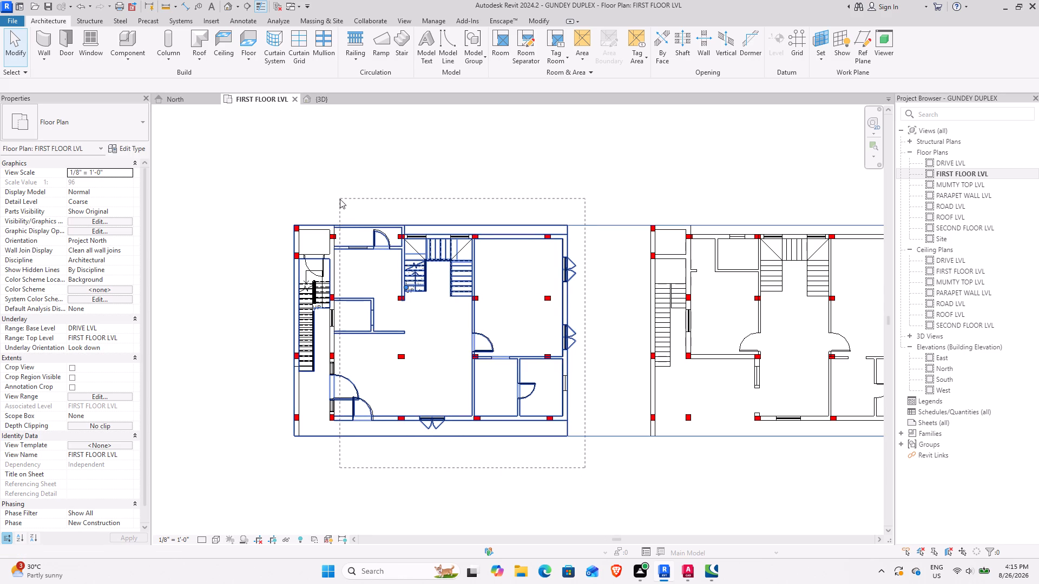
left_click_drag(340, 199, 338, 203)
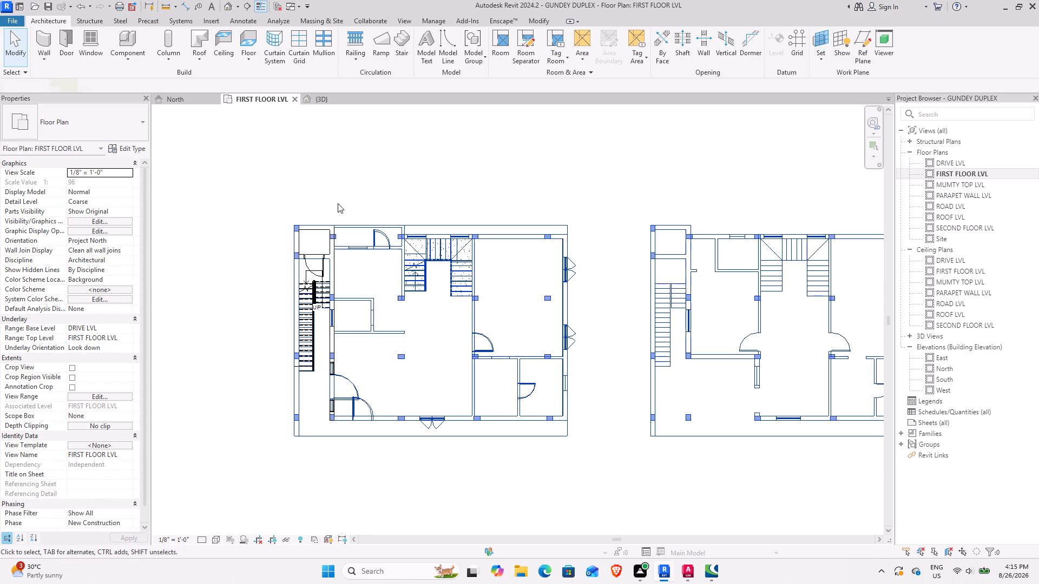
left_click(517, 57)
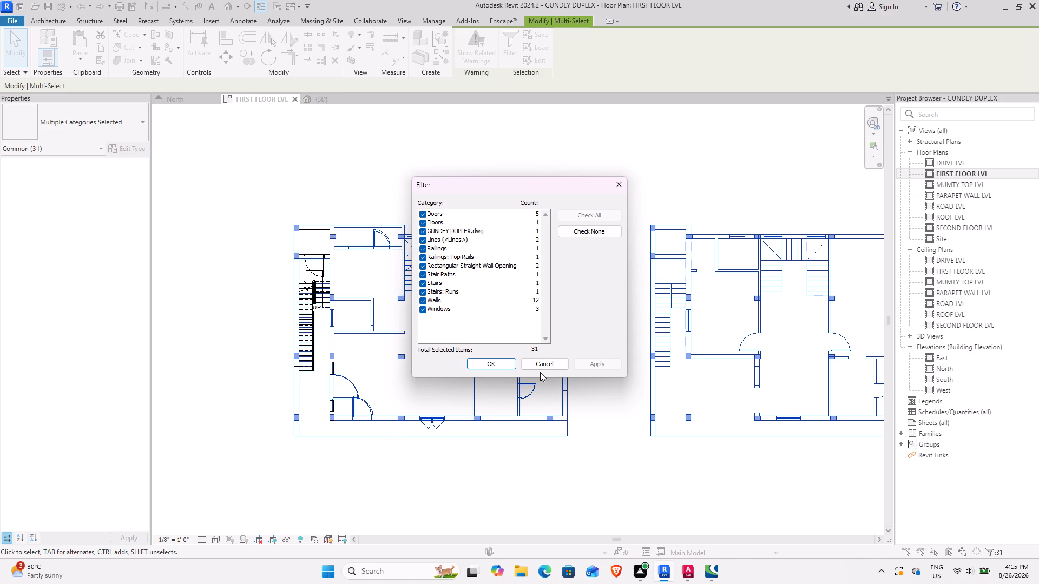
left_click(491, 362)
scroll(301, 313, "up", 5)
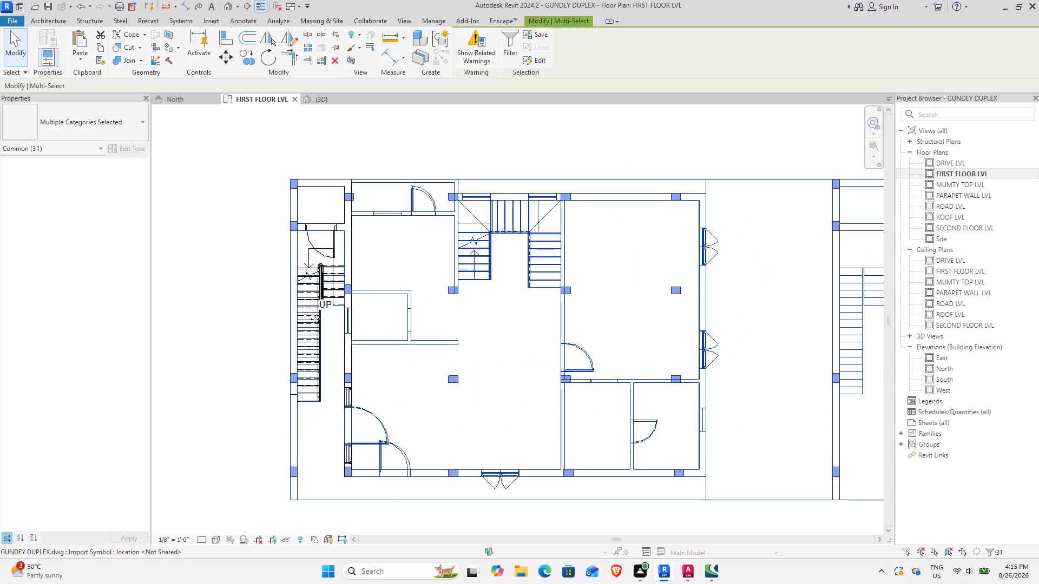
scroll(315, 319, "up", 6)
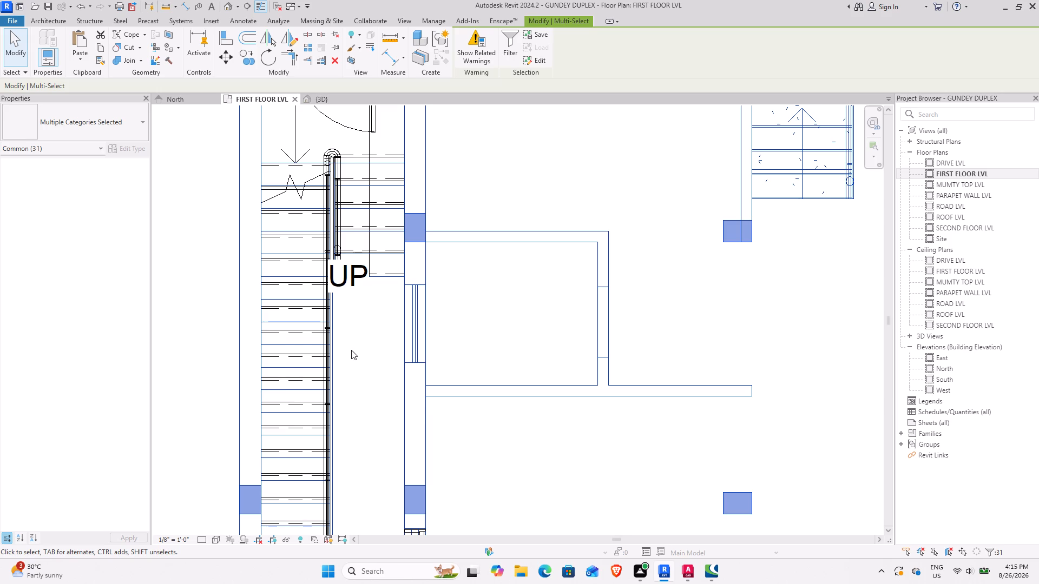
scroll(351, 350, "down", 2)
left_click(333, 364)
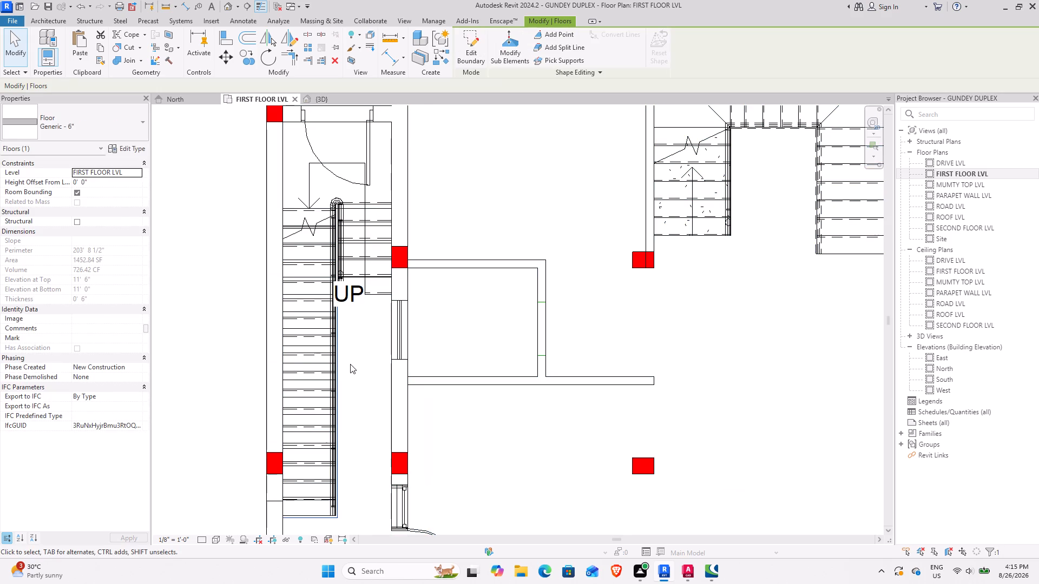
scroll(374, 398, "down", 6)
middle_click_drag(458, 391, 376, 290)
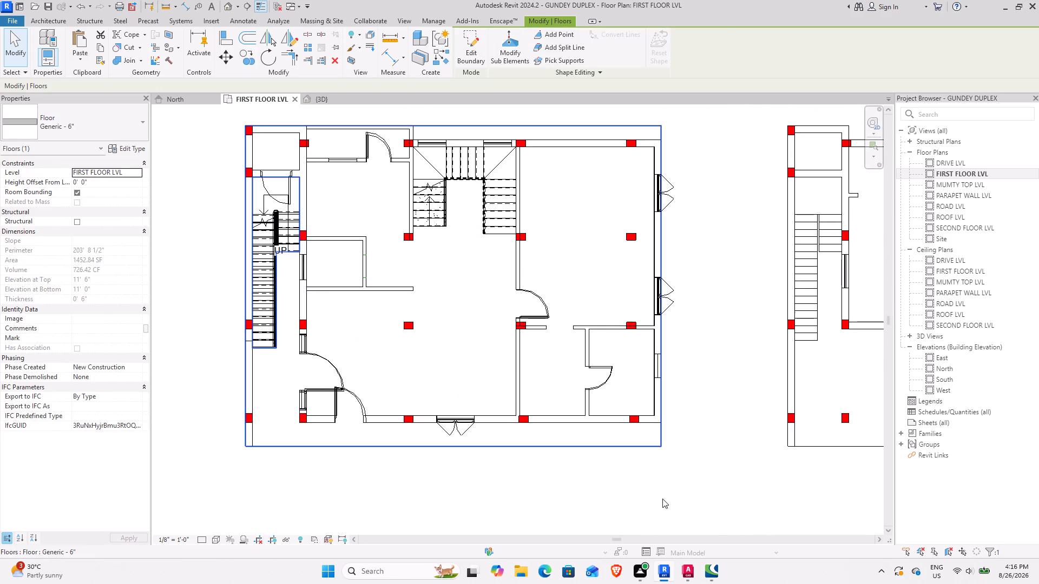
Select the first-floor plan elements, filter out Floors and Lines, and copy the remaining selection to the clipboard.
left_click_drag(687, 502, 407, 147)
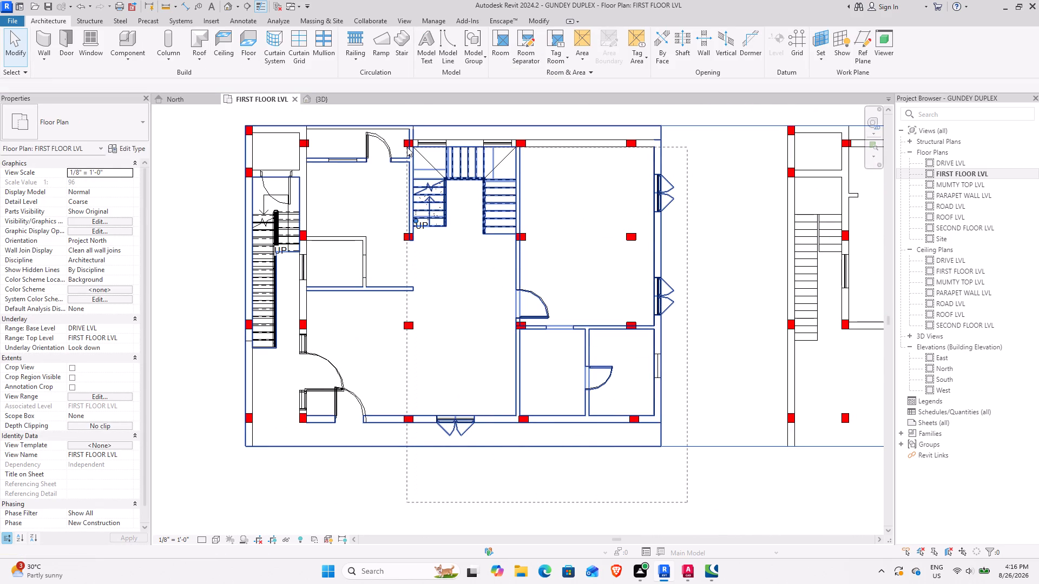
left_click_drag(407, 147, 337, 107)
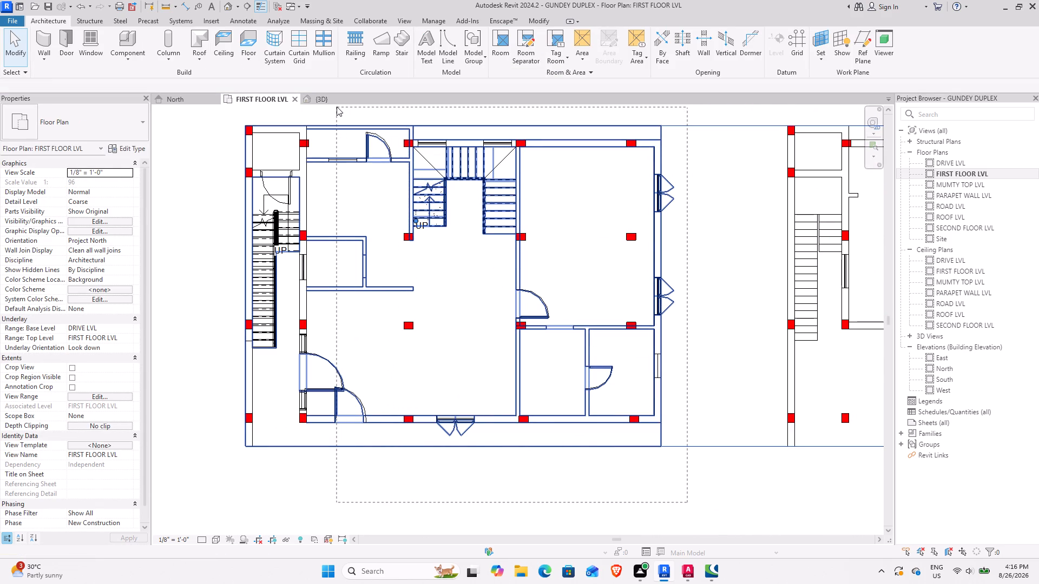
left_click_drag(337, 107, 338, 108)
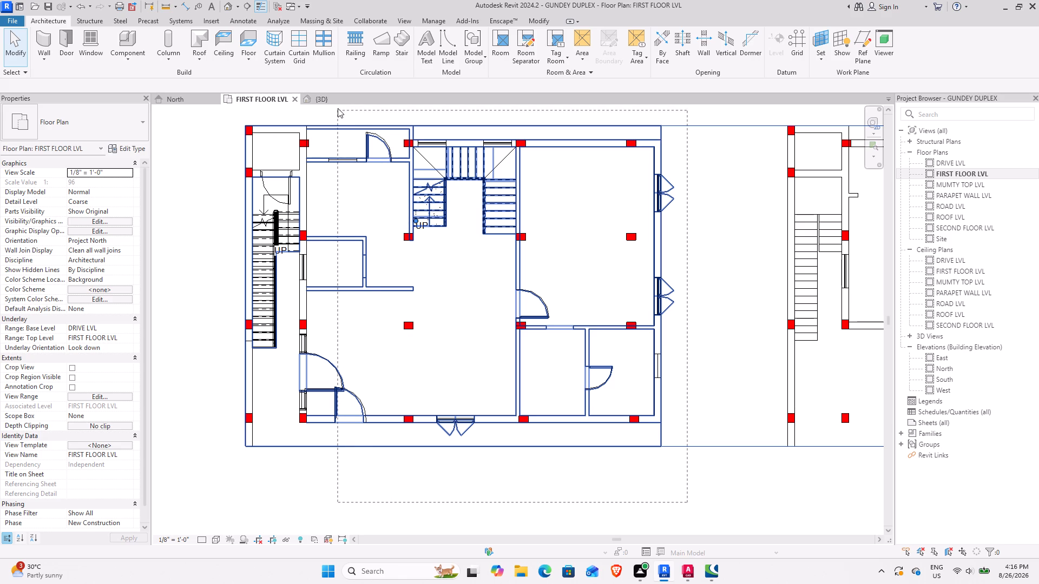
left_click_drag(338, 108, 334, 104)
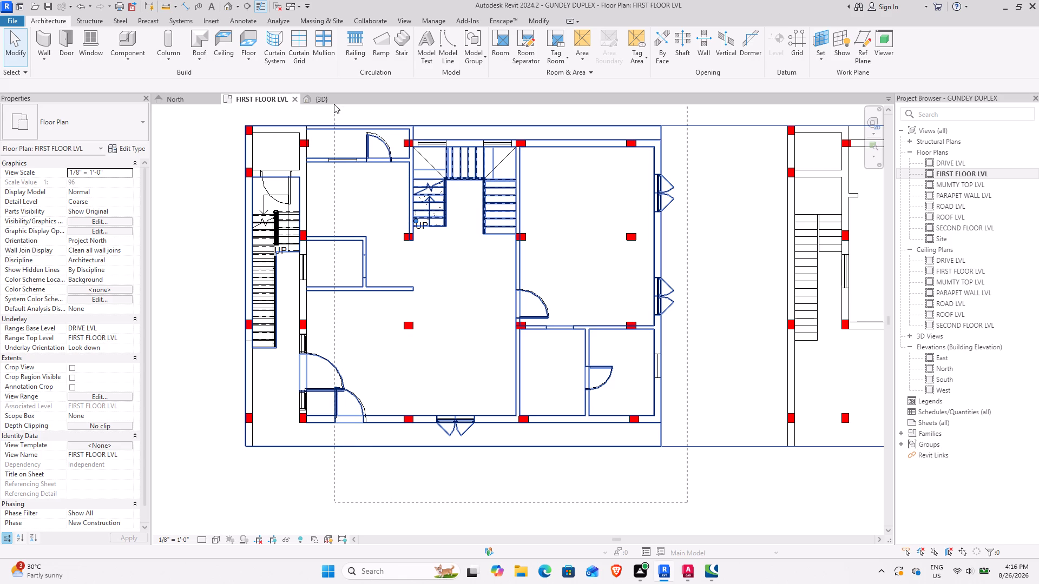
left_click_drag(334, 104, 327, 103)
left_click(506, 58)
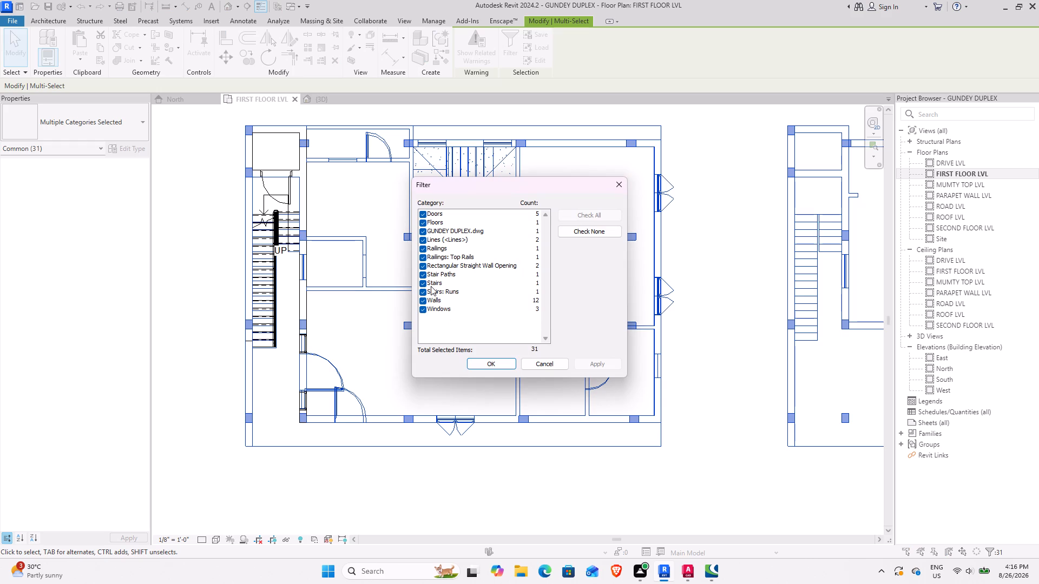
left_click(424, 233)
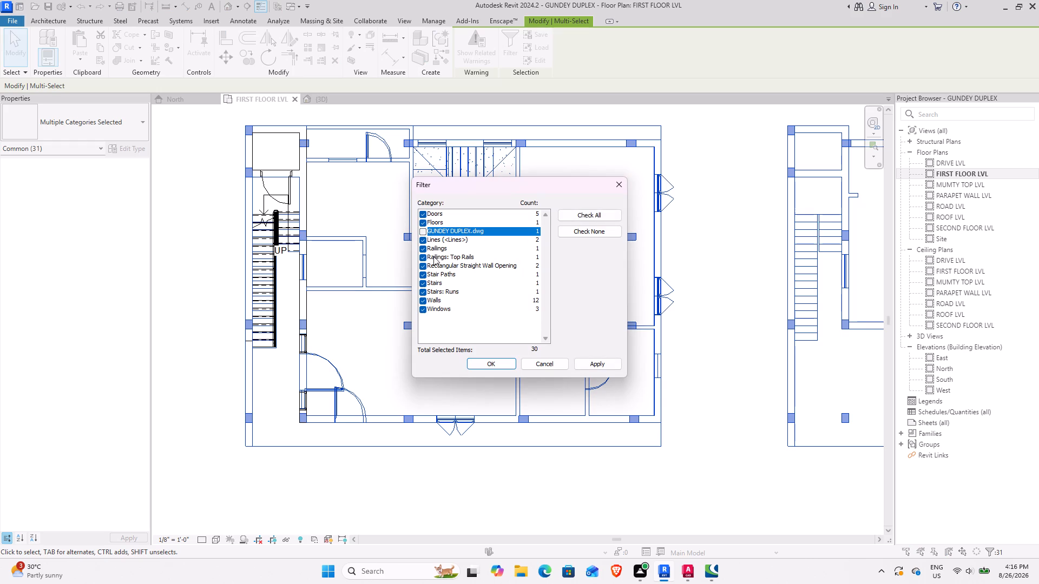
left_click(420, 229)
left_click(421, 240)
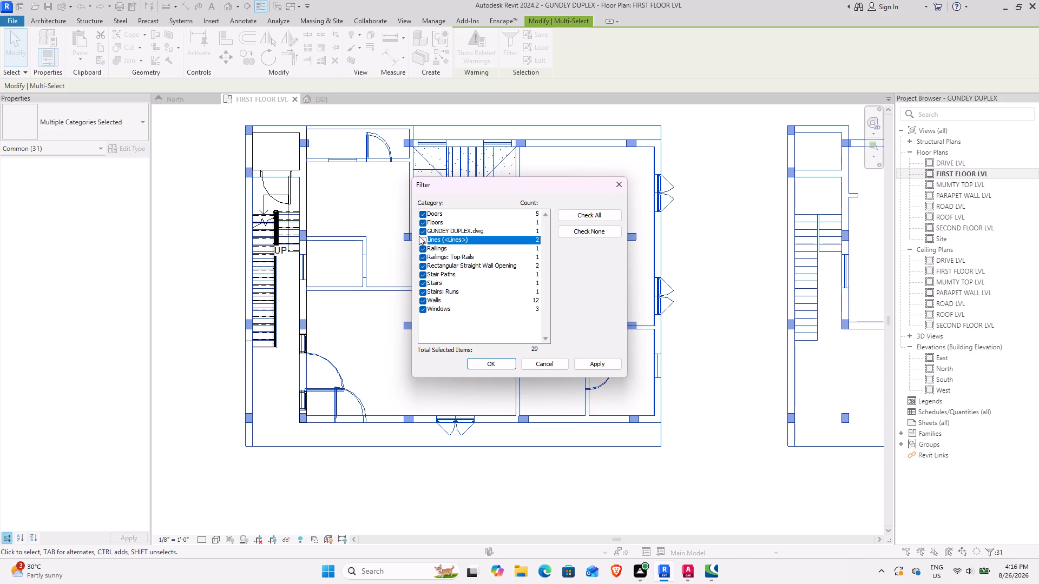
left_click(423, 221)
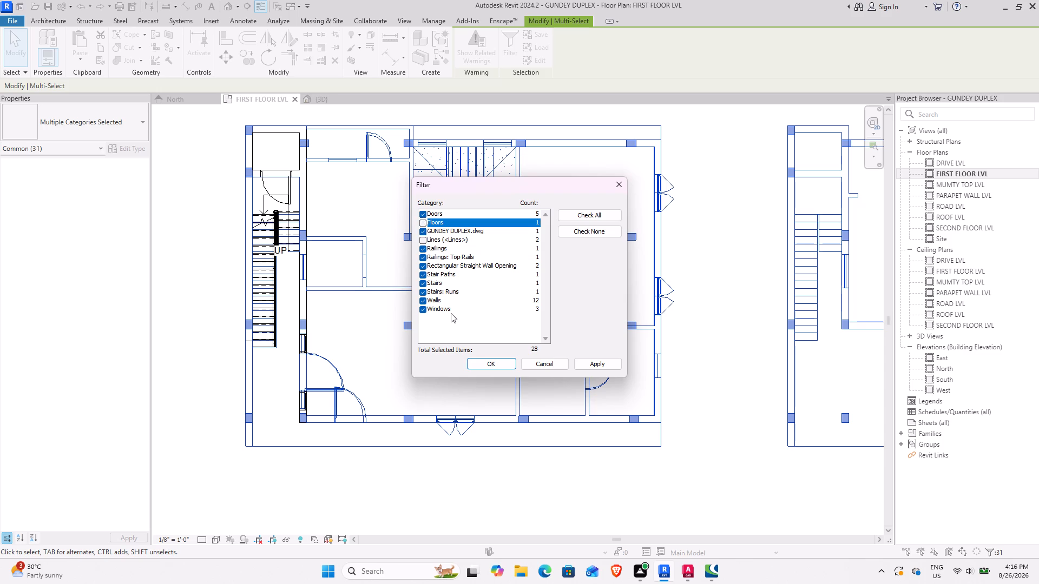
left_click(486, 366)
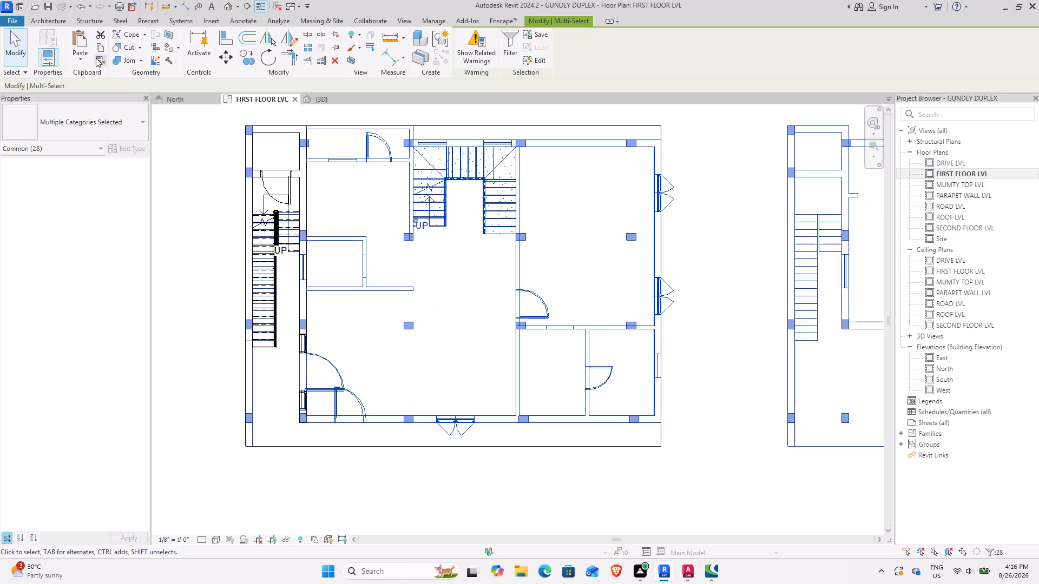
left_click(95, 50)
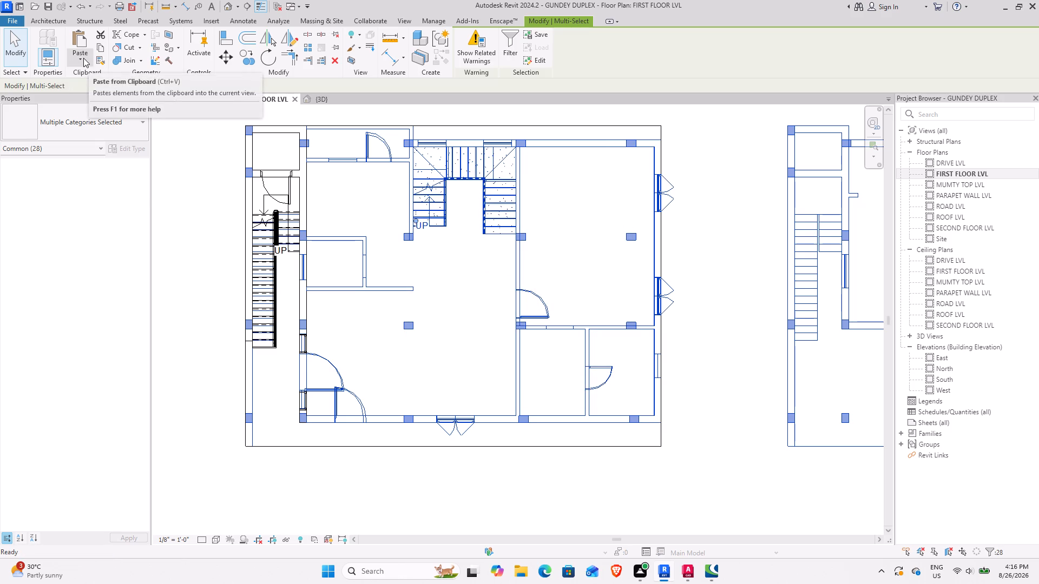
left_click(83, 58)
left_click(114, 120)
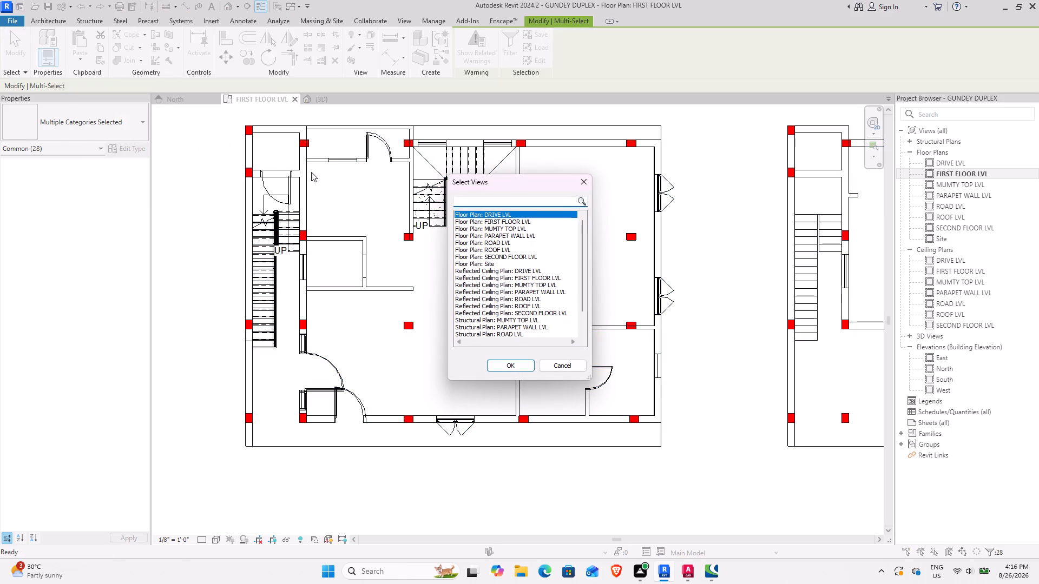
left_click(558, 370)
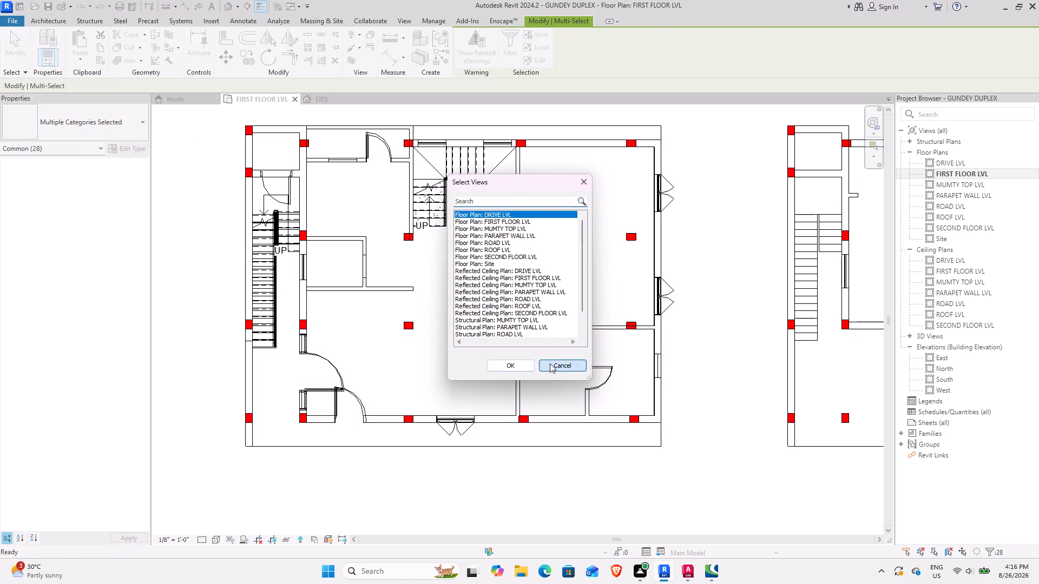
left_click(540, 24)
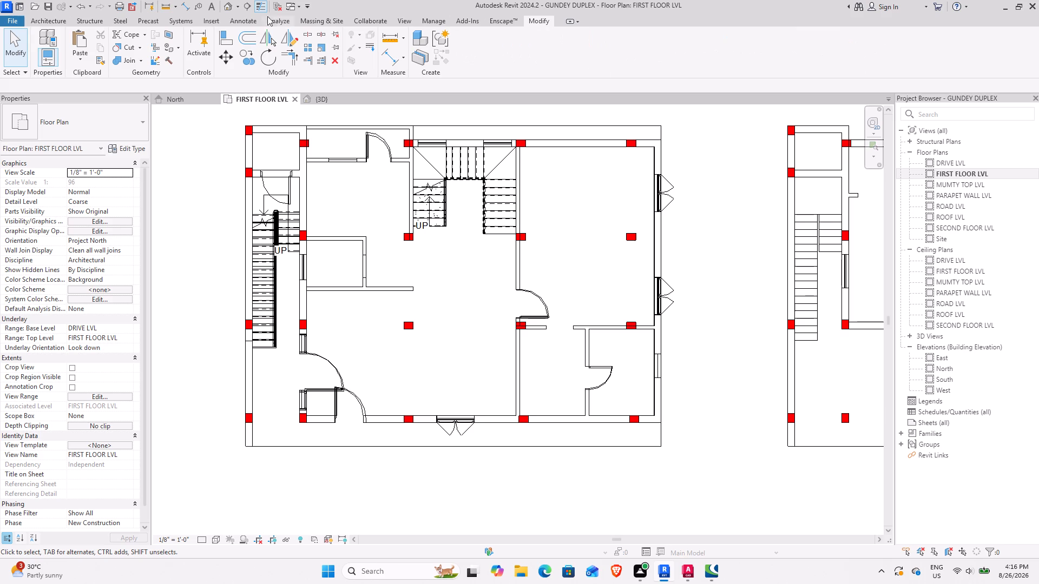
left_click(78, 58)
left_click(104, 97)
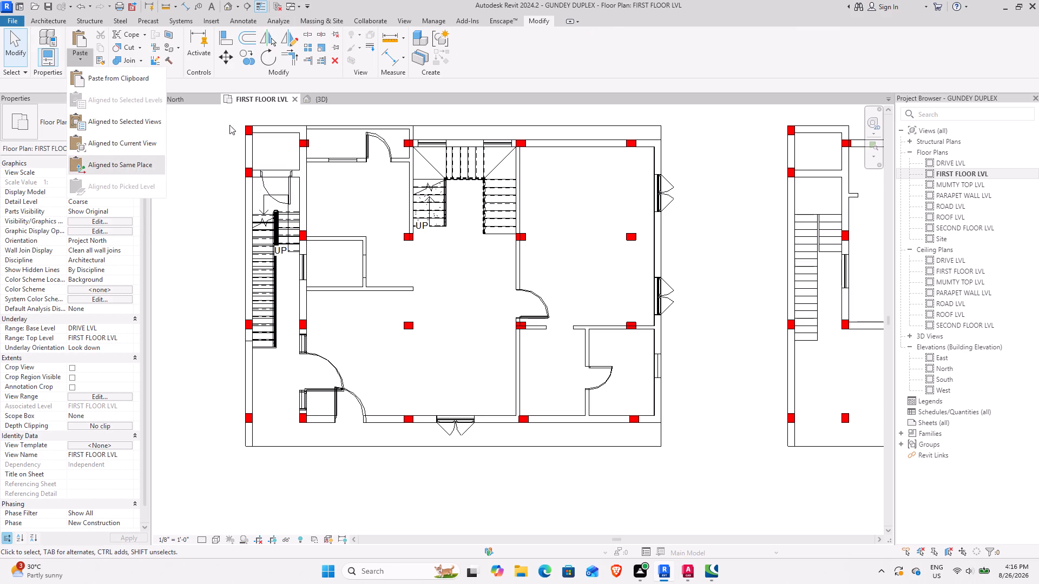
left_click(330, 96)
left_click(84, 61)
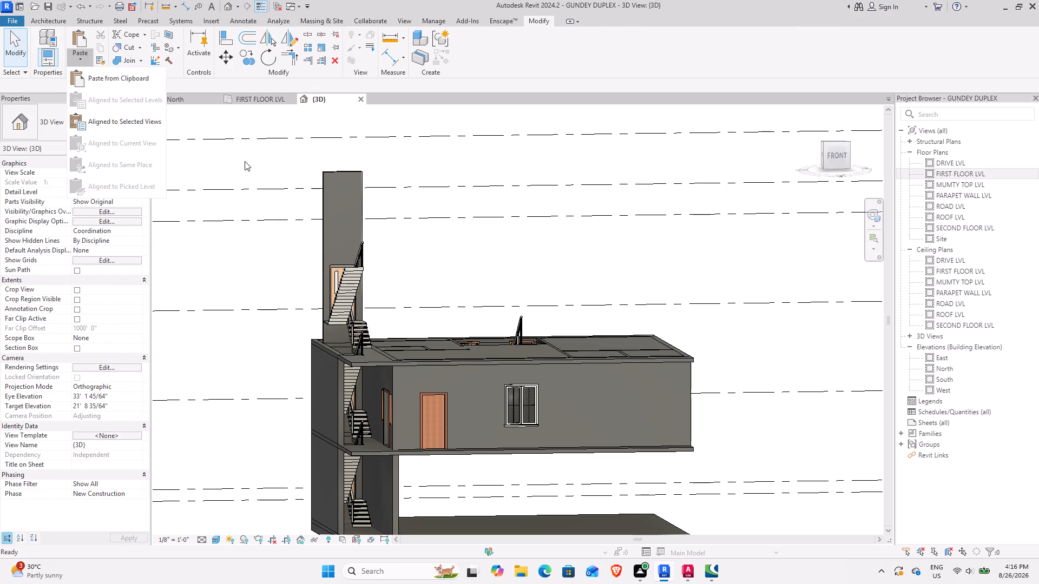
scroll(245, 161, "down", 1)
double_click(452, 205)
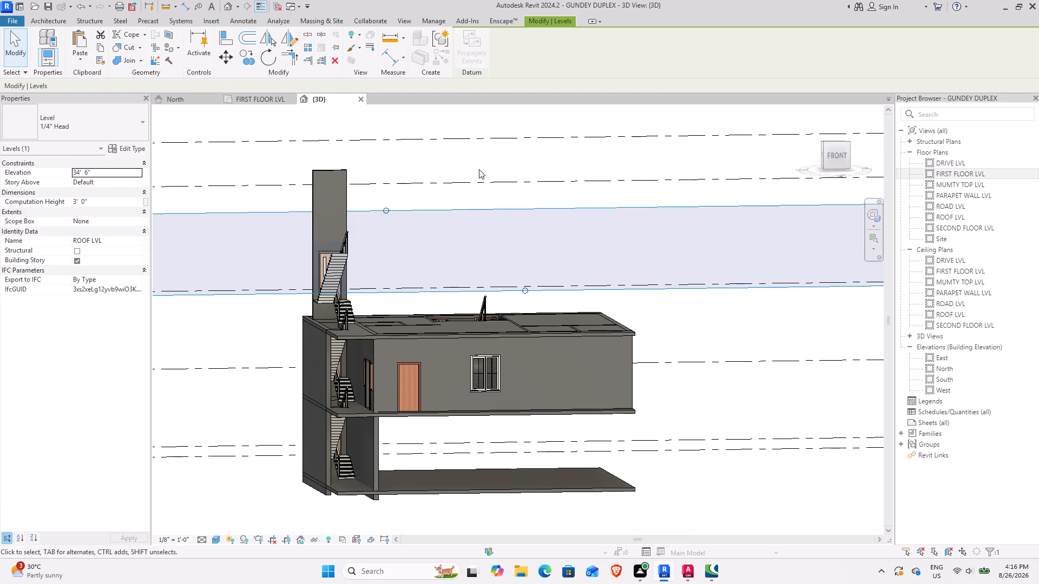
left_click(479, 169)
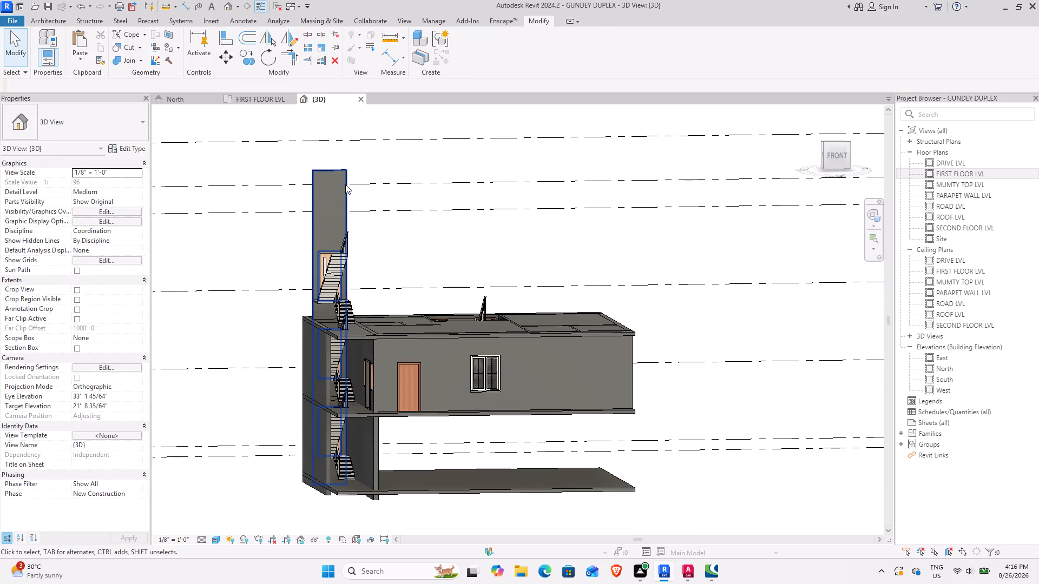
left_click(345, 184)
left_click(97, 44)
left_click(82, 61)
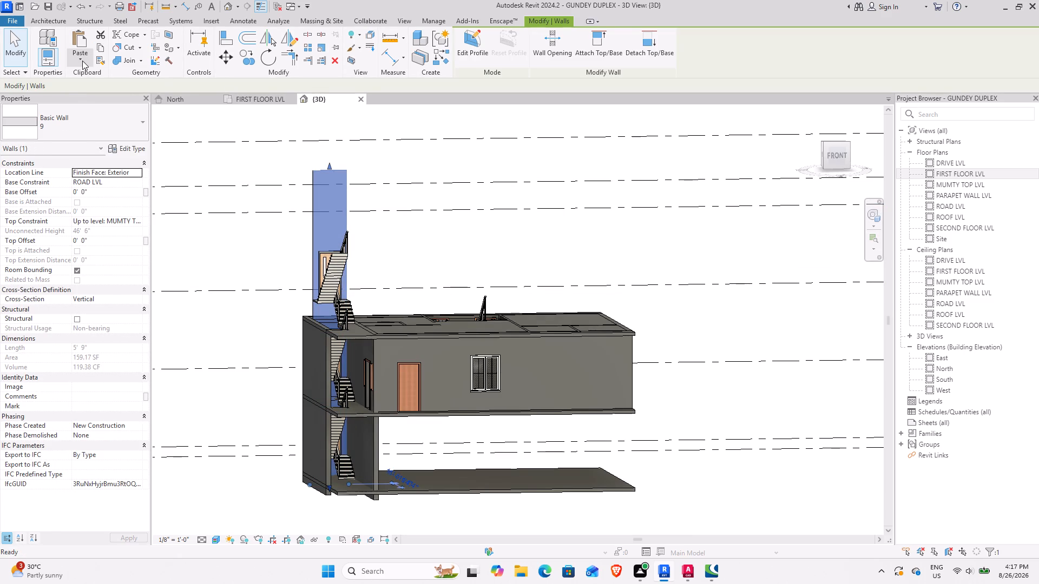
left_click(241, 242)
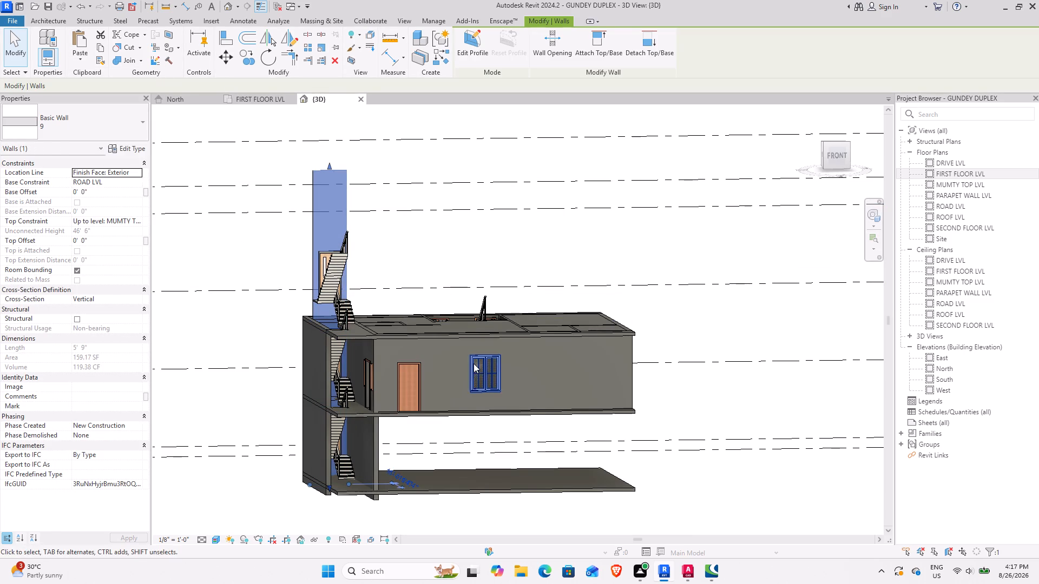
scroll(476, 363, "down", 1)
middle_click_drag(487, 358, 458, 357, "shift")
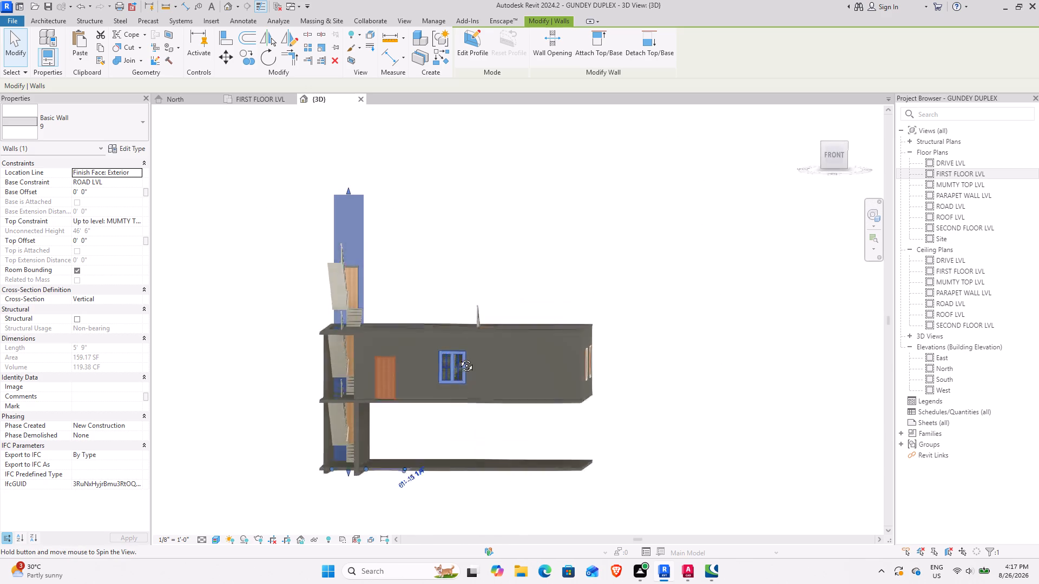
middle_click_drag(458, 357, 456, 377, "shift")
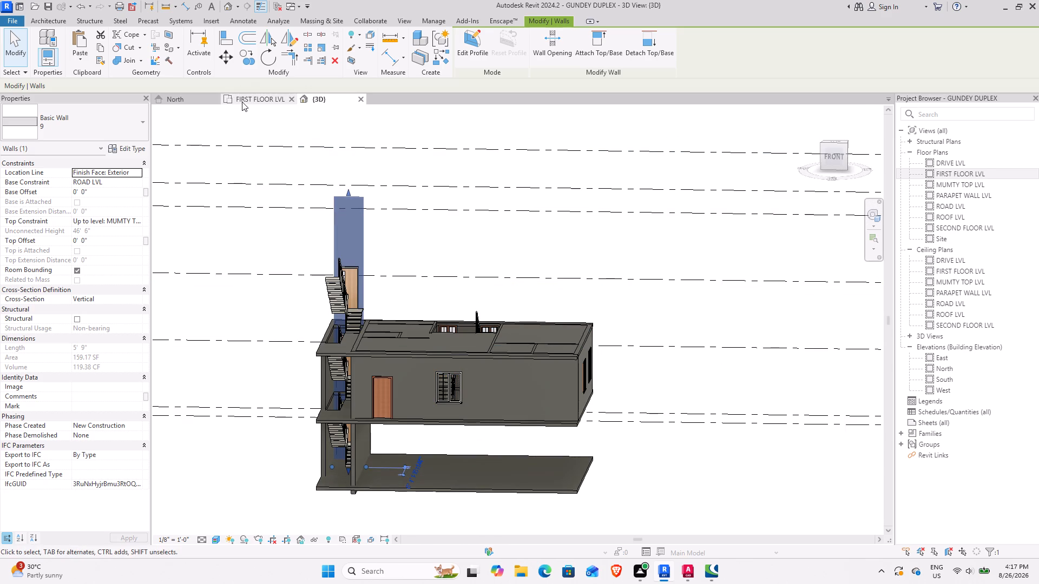
In the FIRST FLOOR LVL plan, copy the walls, doors, windows, wall openings and interior stair to the clipboard, filtering out Floors, GUNDEY DUPLEX.dwg and Lines.
left_click(242, 102)
scroll(420, 260, "down", 3)
middle_click_drag(441, 269, 444, 304)
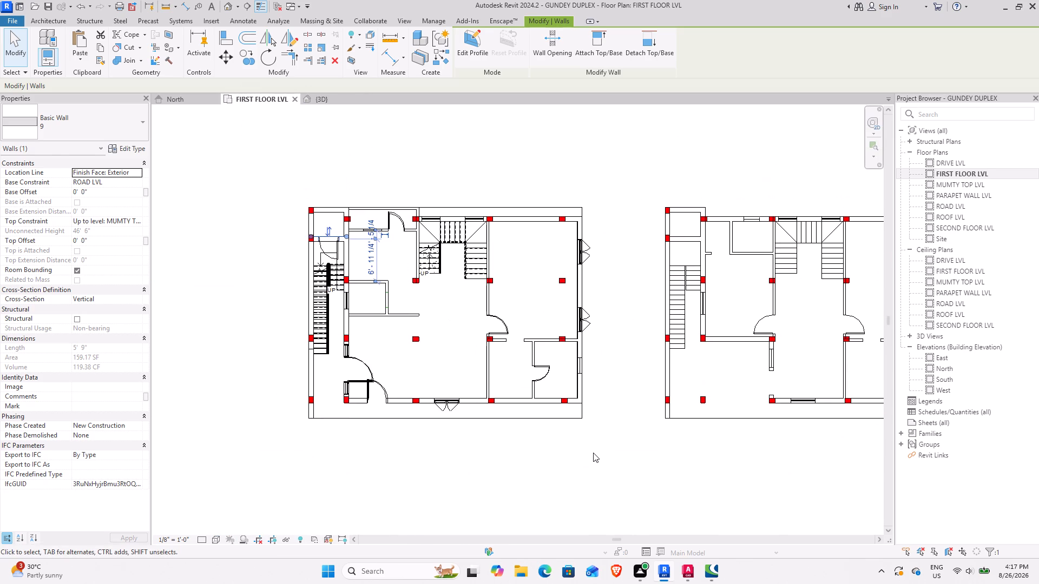
left_click(593, 453)
left_click_drag(590, 453, 437, 216)
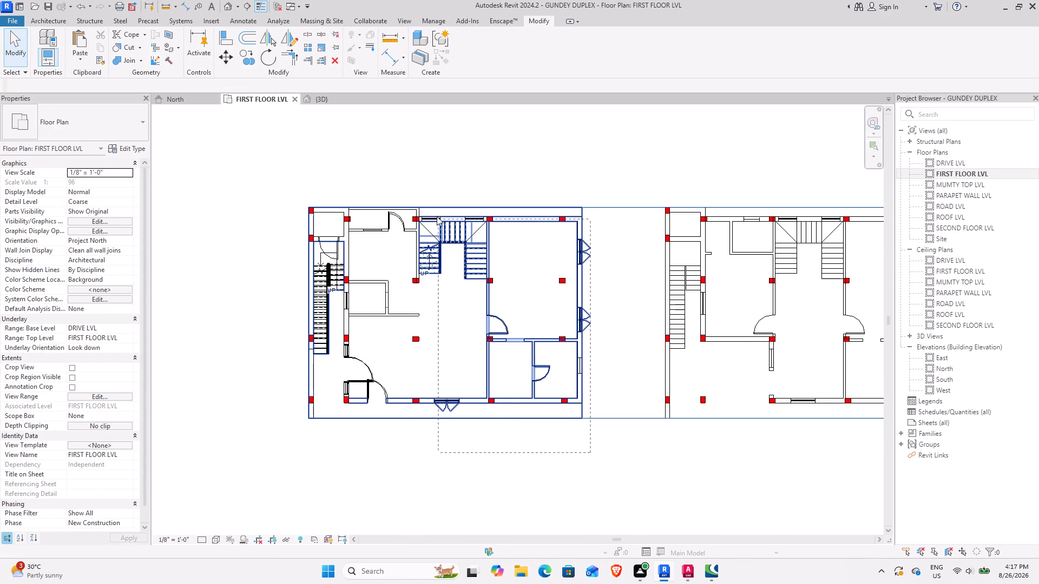
left_click_drag(437, 216, 361, 185)
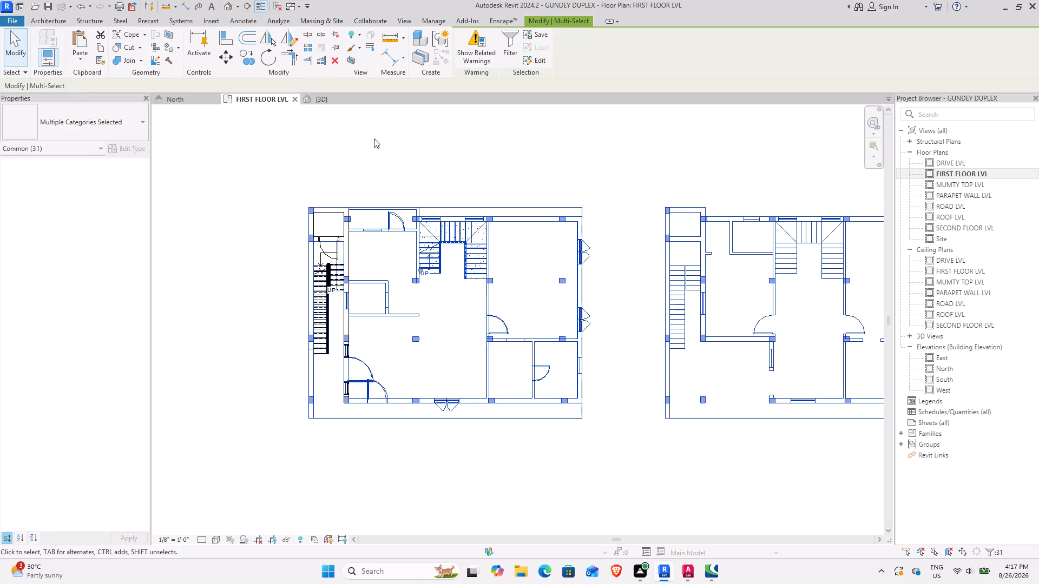
left_click(505, 48)
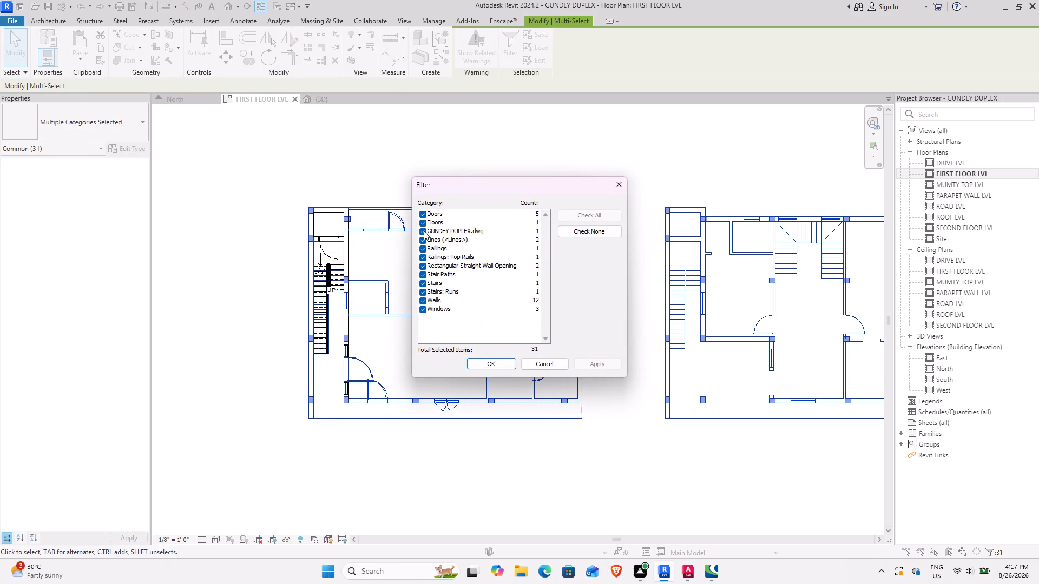
left_click(424, 231)
left_click(424, 223)
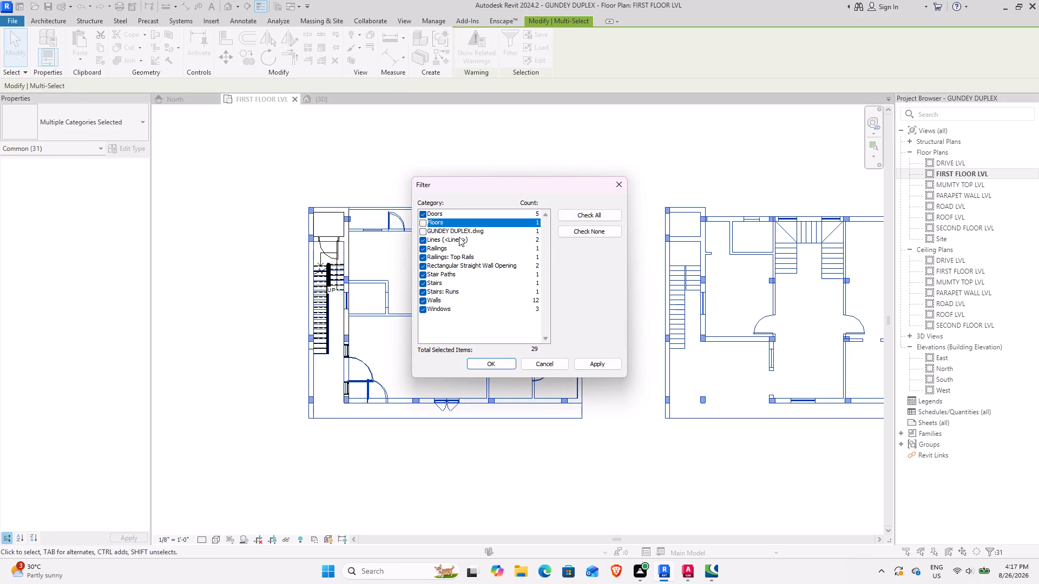
left_click(419, 240)
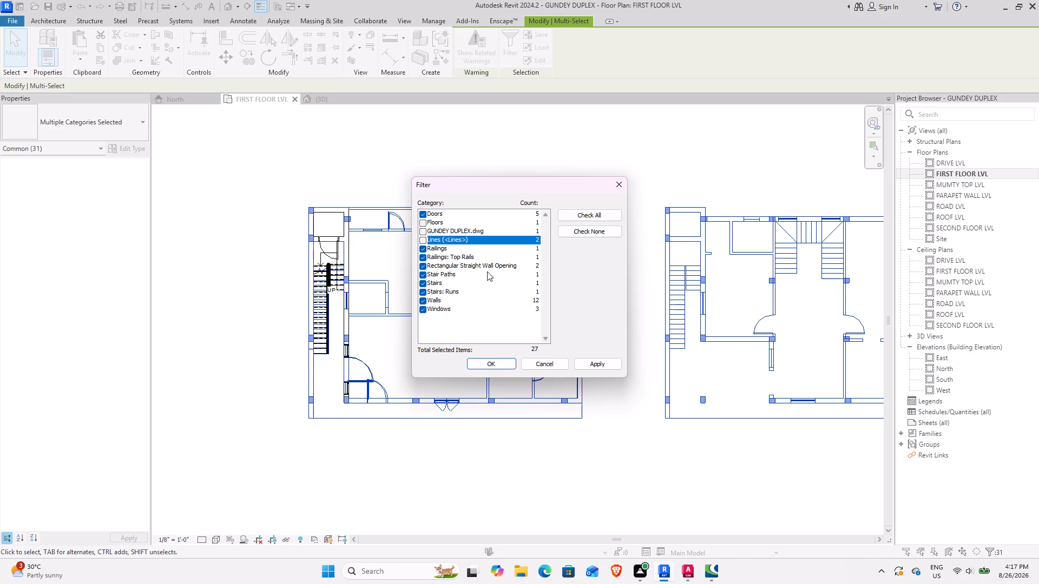
left_click(423, 269)
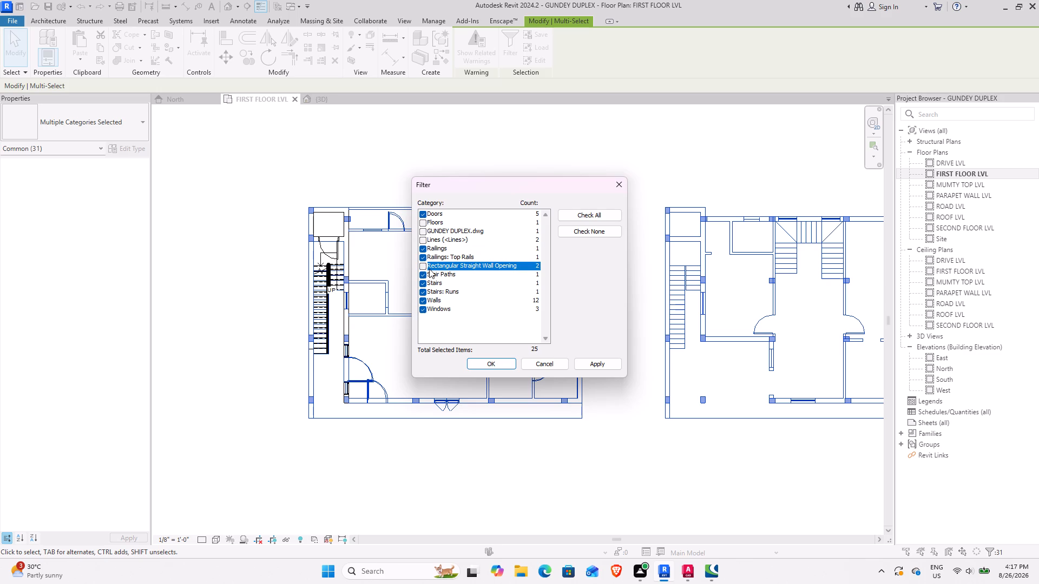
left_click(419, 264)
left_click(601, 363)
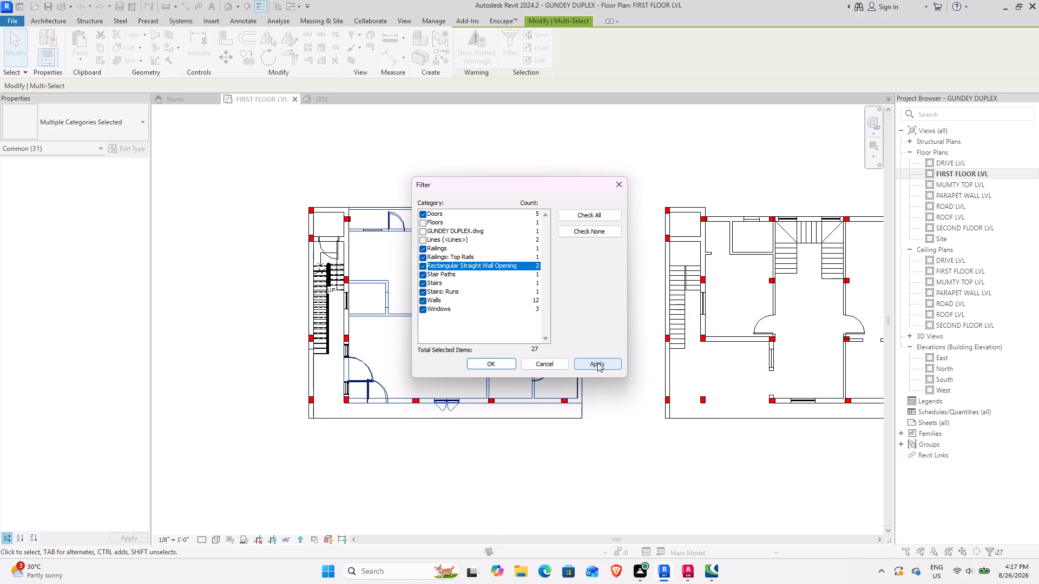
left_click(492, 362)
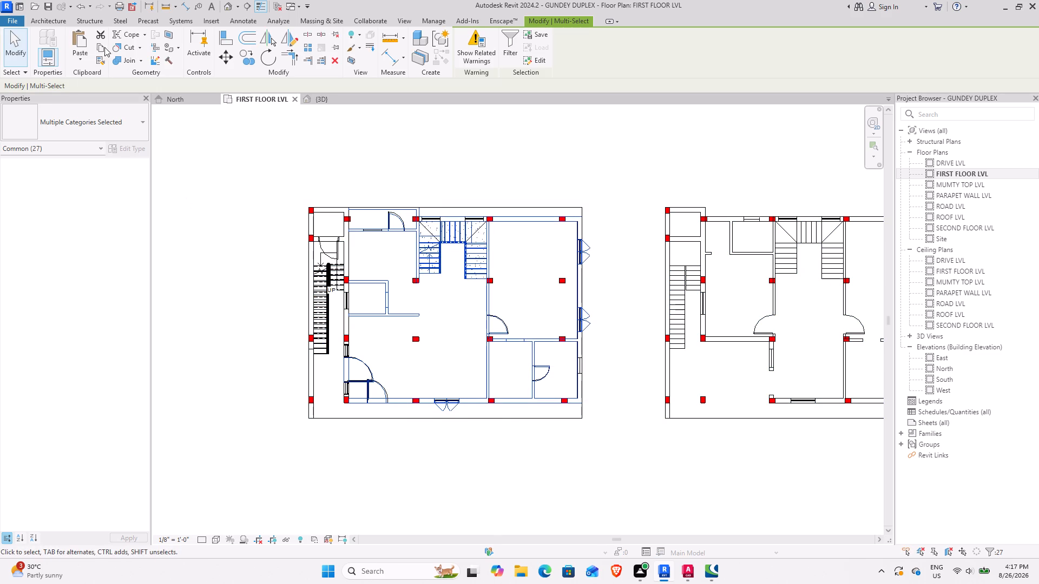
left_click(100, 45)
left_click(85, 58)
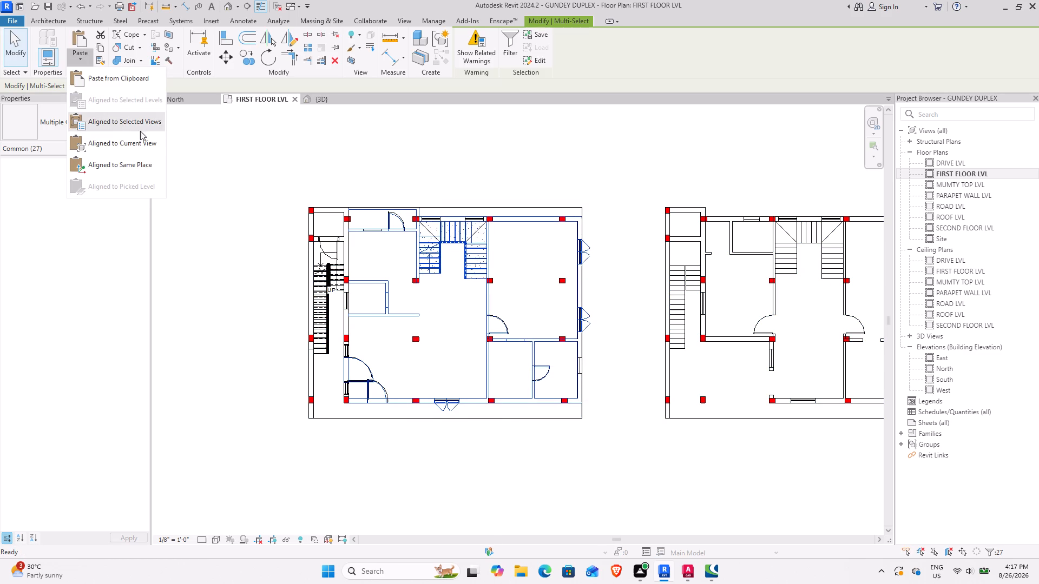
left_click(231, 192)
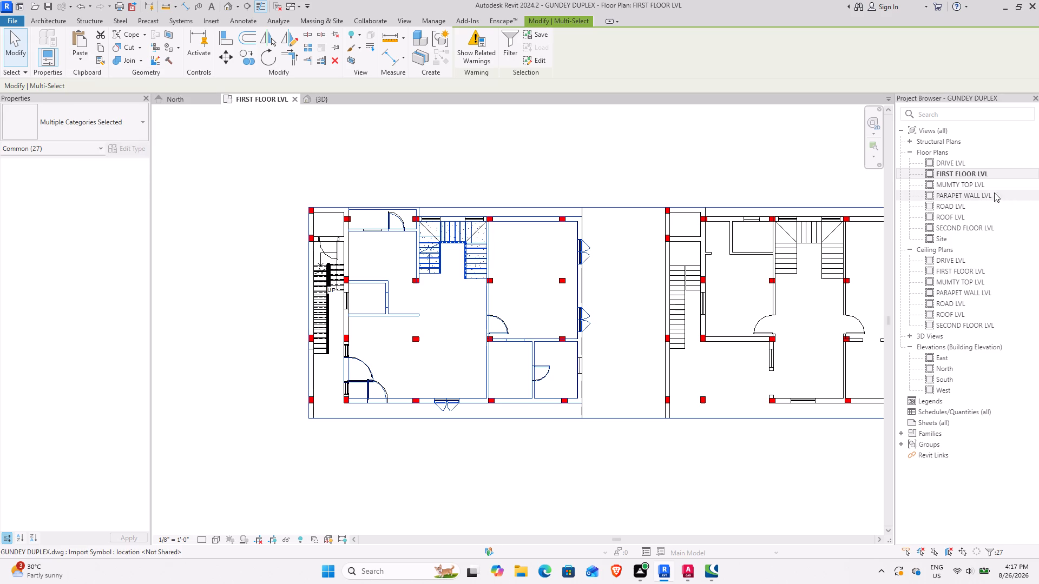
Open the SECOND FLOOR LVL floor plan.
double_click(979, 230)
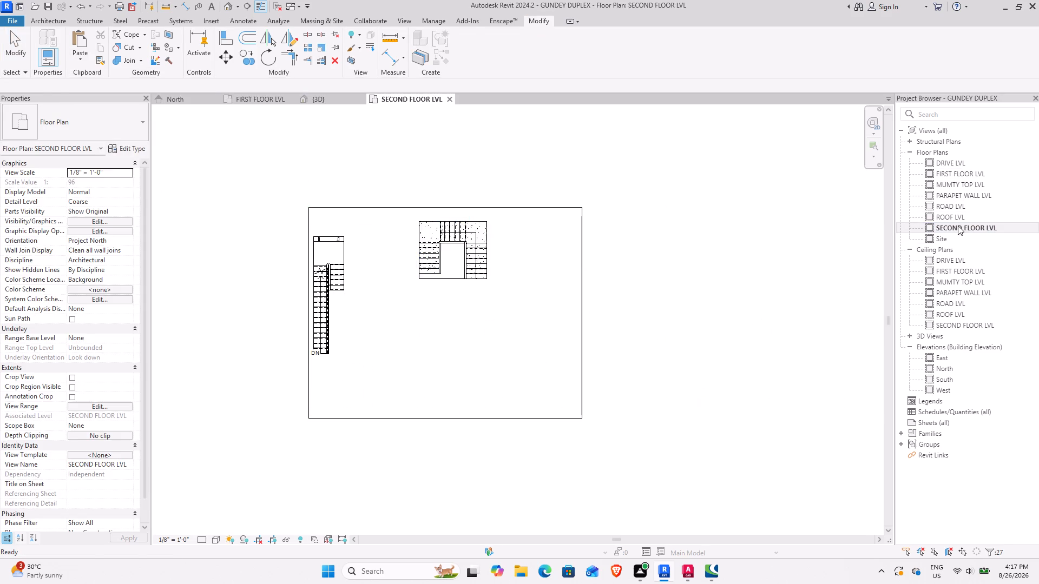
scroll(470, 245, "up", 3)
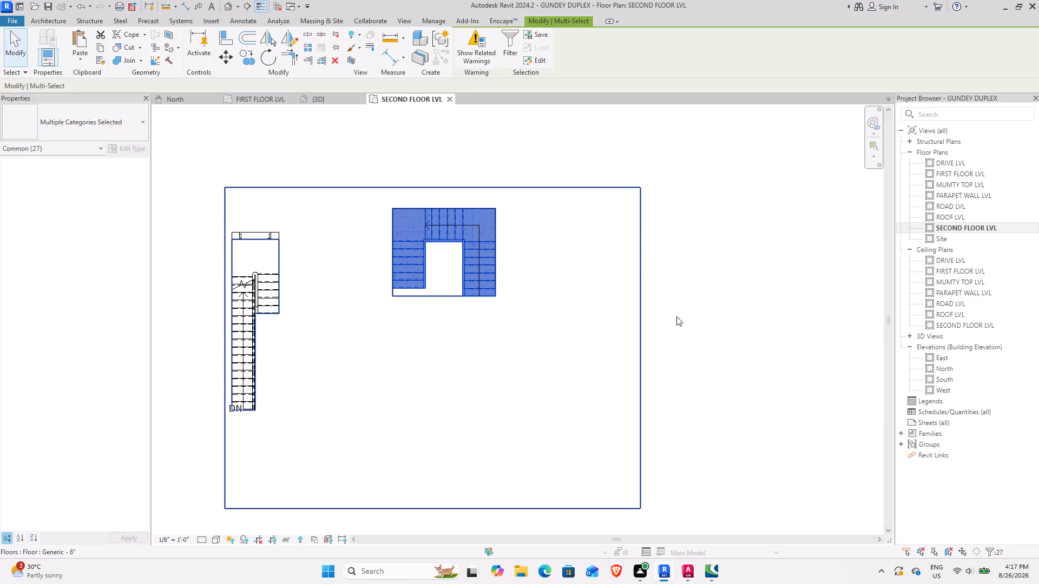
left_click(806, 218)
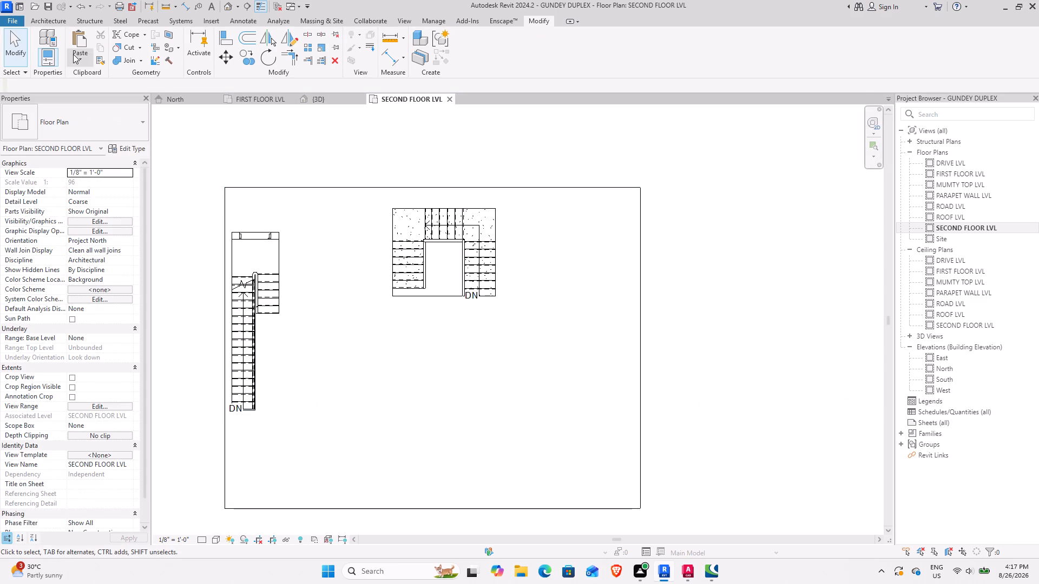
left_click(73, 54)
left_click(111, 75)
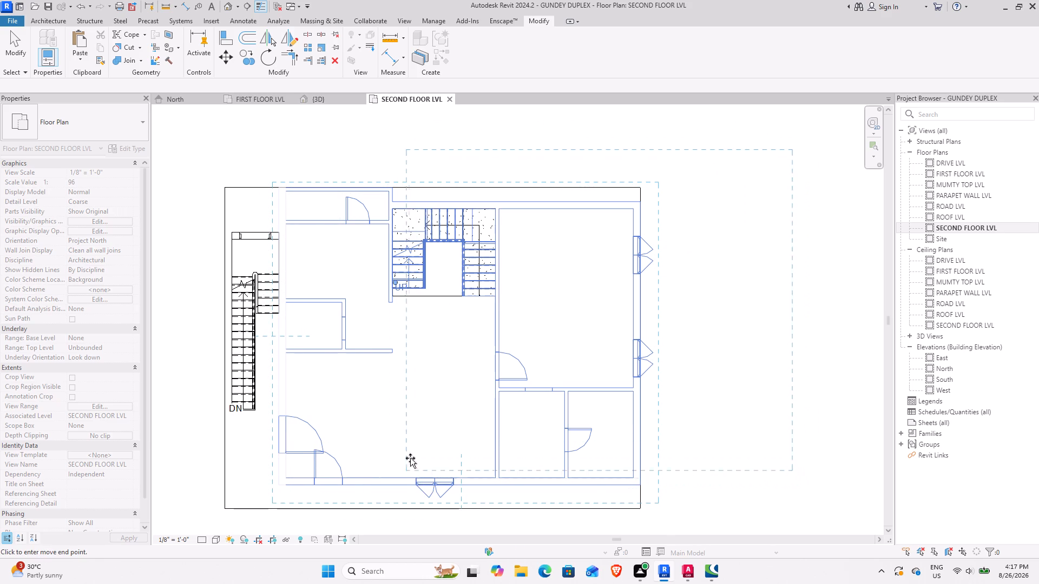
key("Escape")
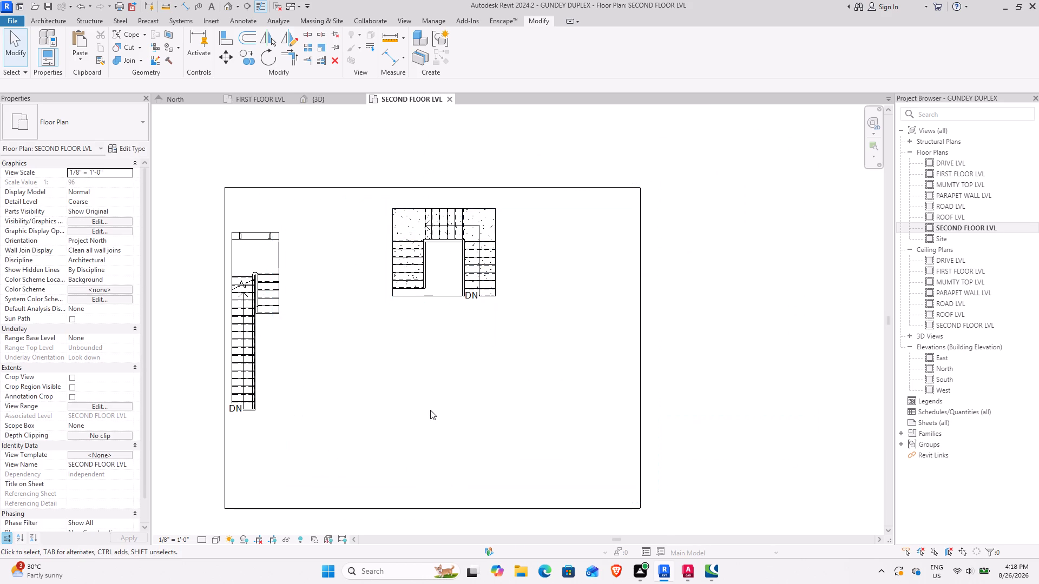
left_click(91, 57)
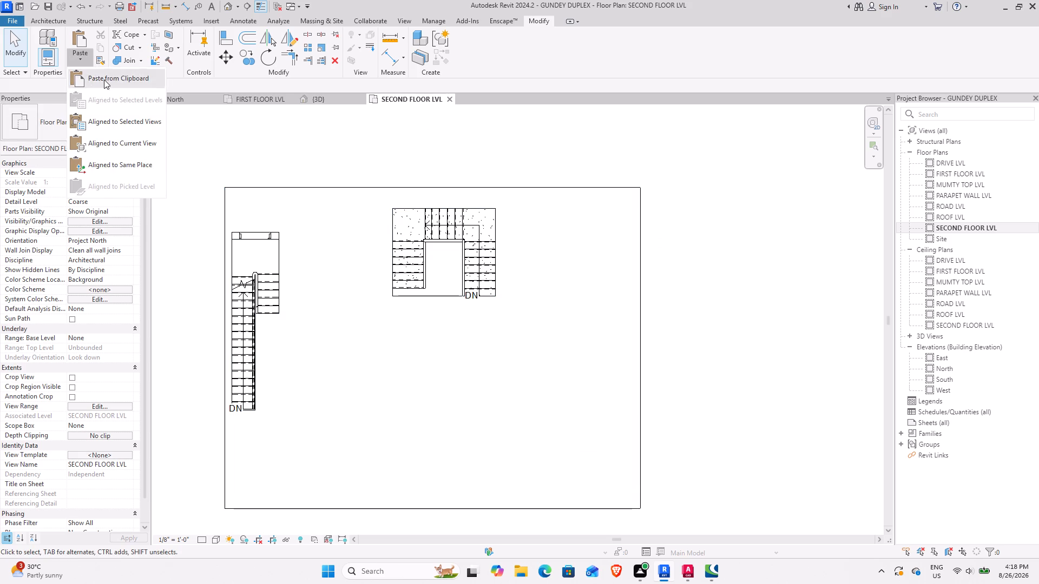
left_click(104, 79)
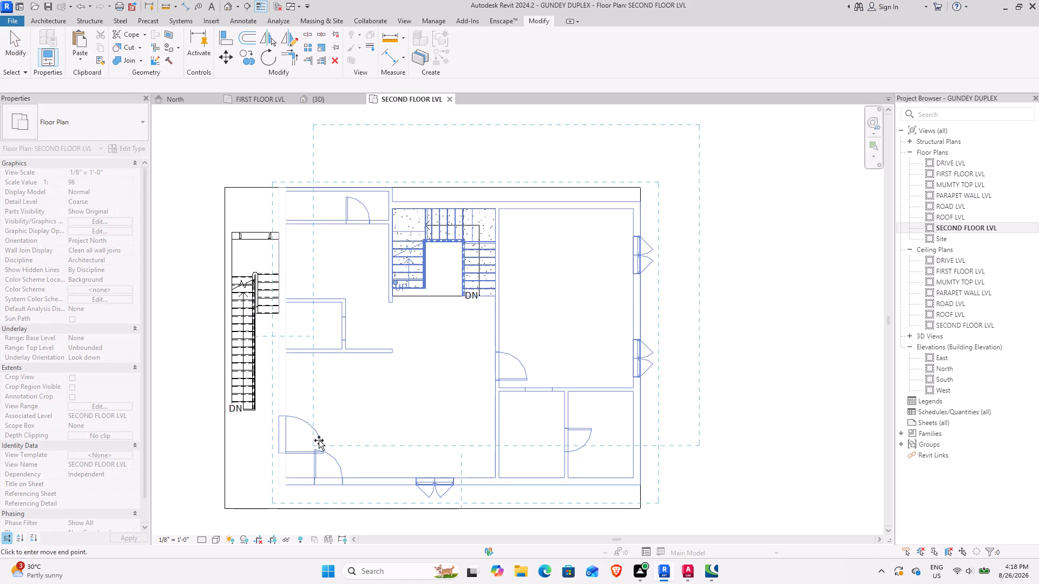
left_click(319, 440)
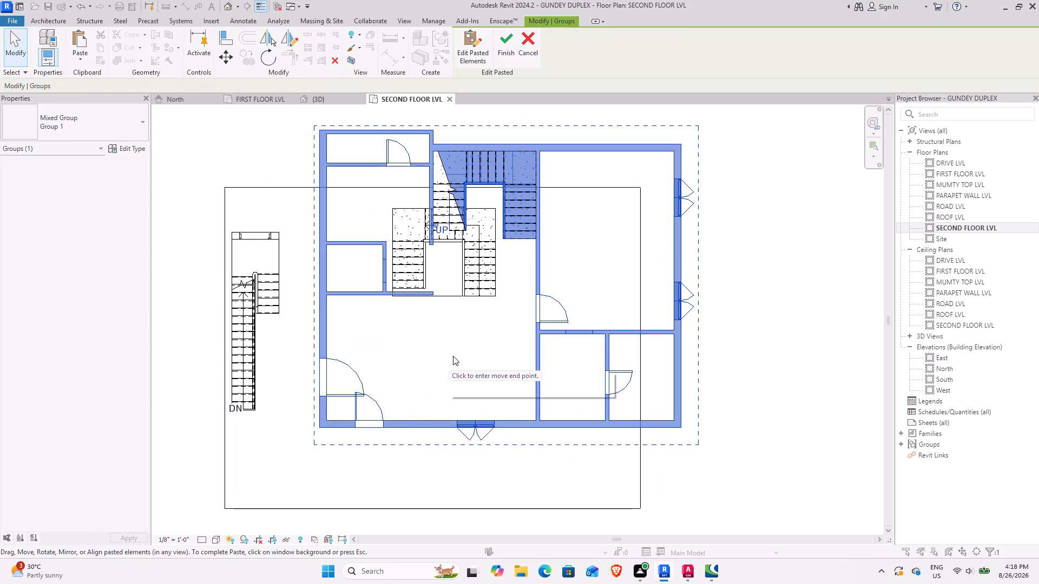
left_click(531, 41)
Paste the copied first-floor elements from the clipboard into the SECOND FLOOR LVL plan, placing them over the slab and roughly over the existing interior stair.
left_click(78, 58)
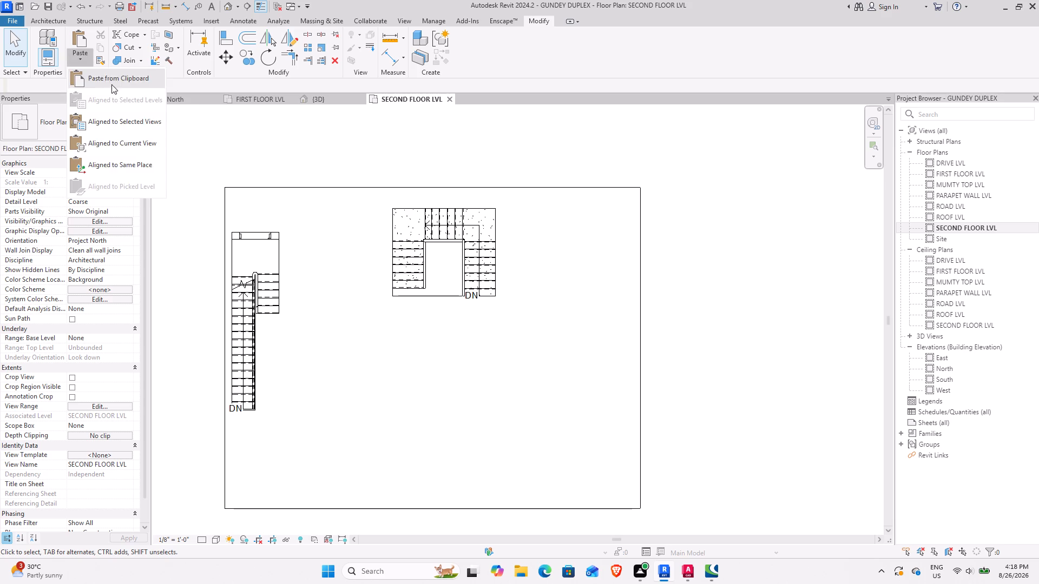
left_click(114, 83)
middle_click_drag(322, 398, 335, 304)
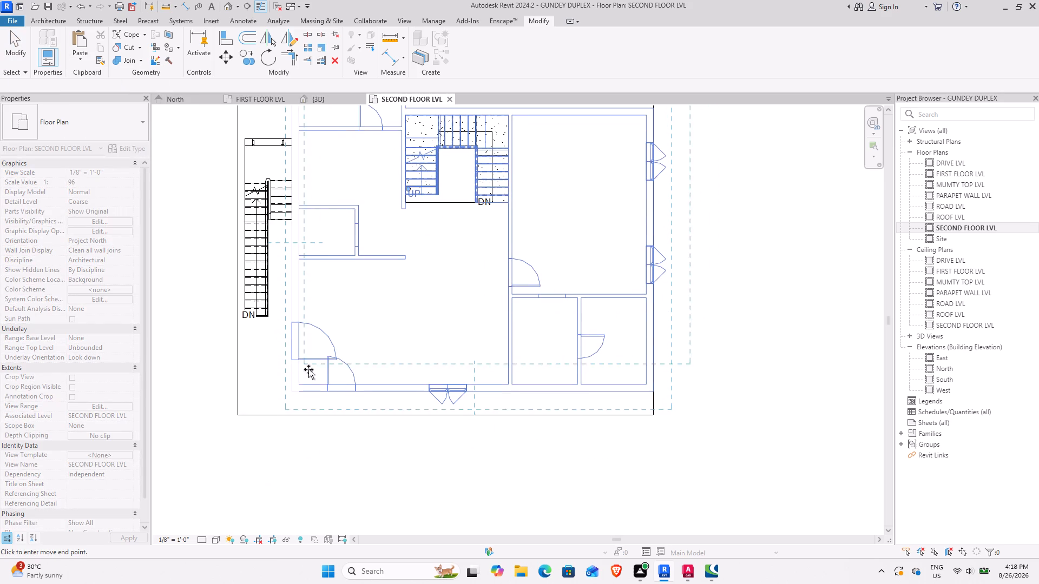
scroll(286, 404, "up", 13)
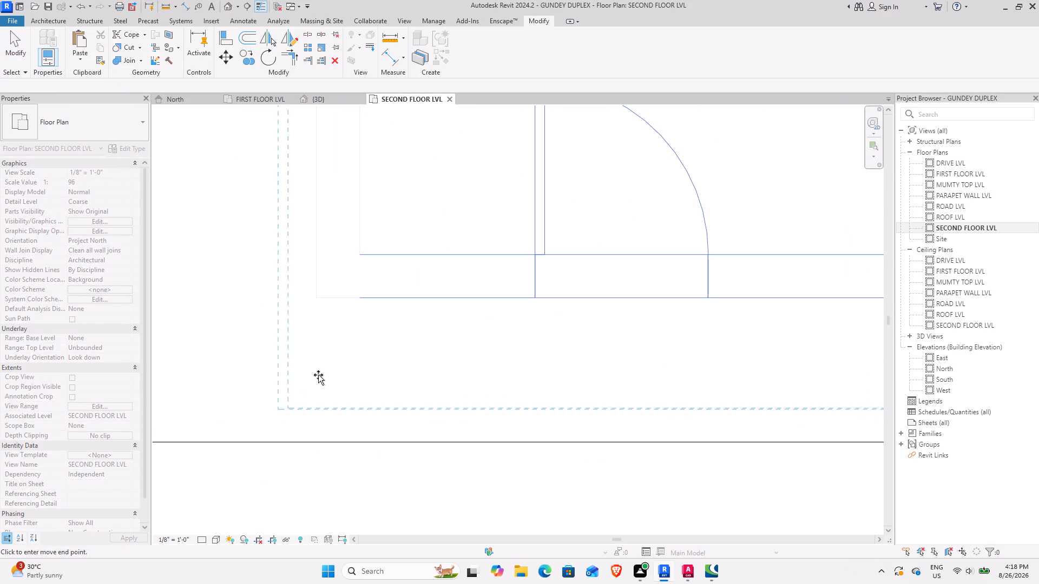
scroll(322, 395, "down", 8)
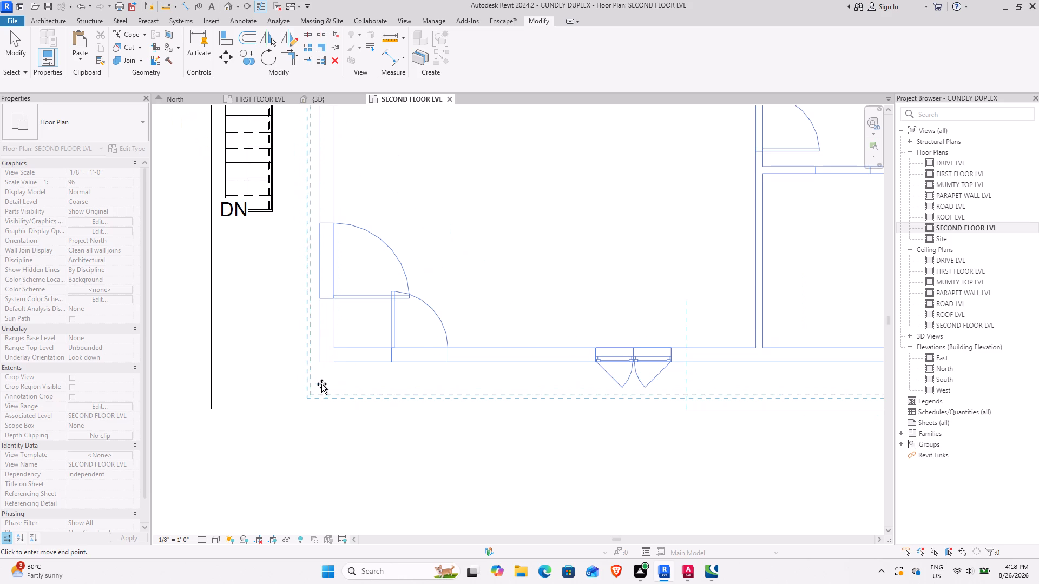
scroll(311, 390, "up", 10)
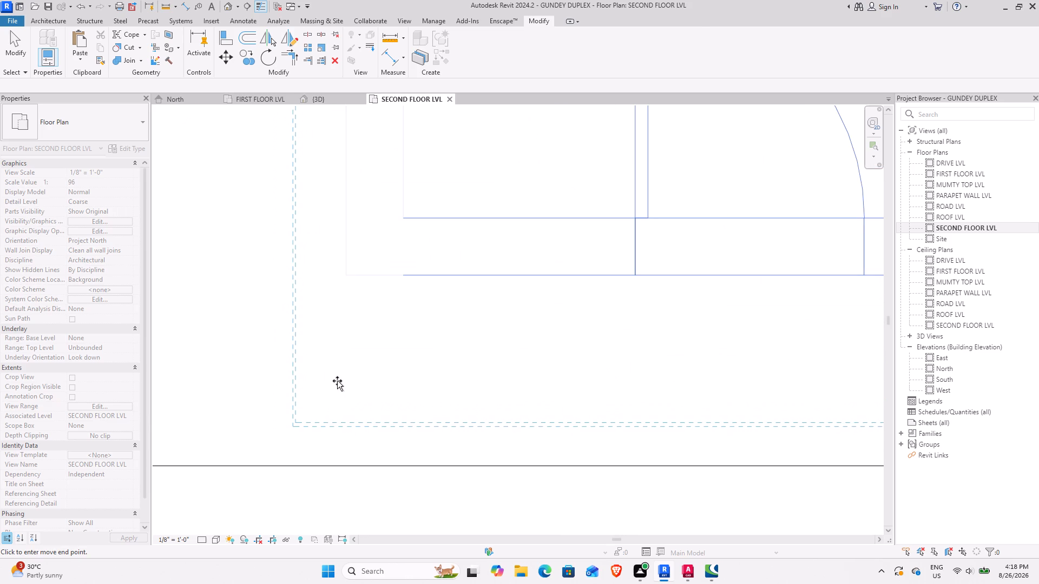
scroll(338, 379, "down", 18)
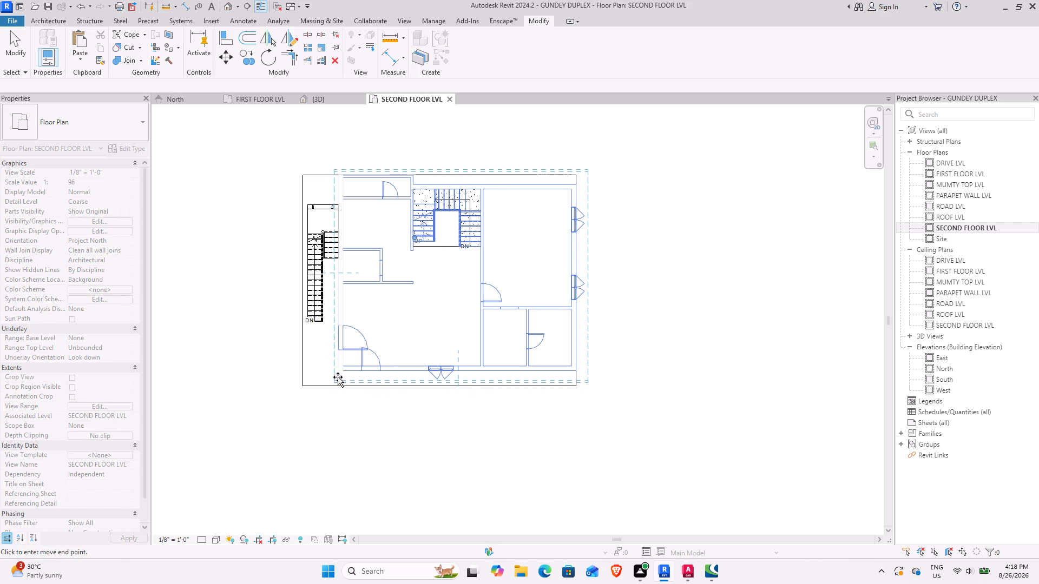
scroll(340, 384, "up", 12)
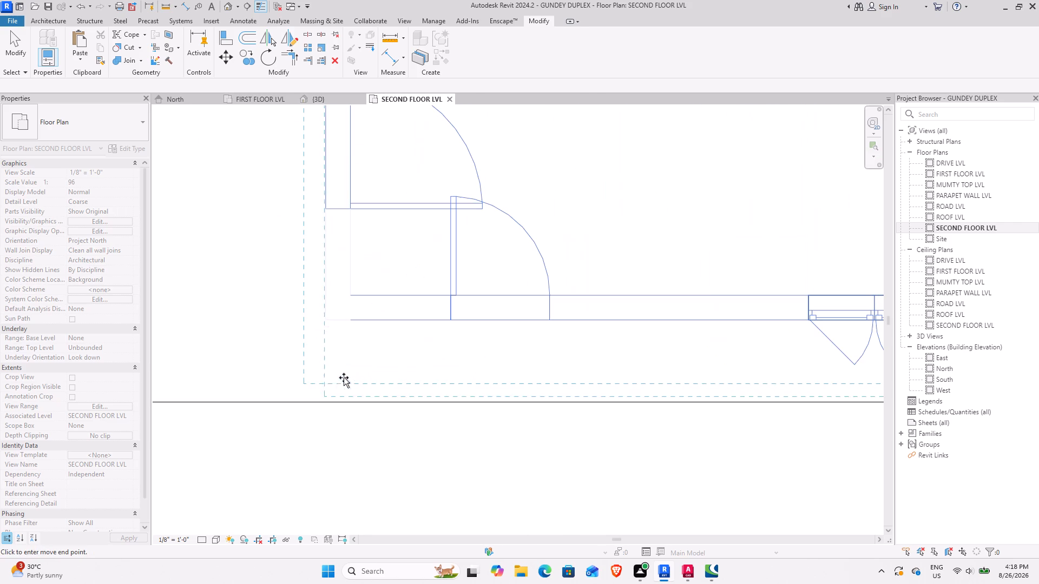
left_click(304, 381)
scroll(347, 379, "down", 4)
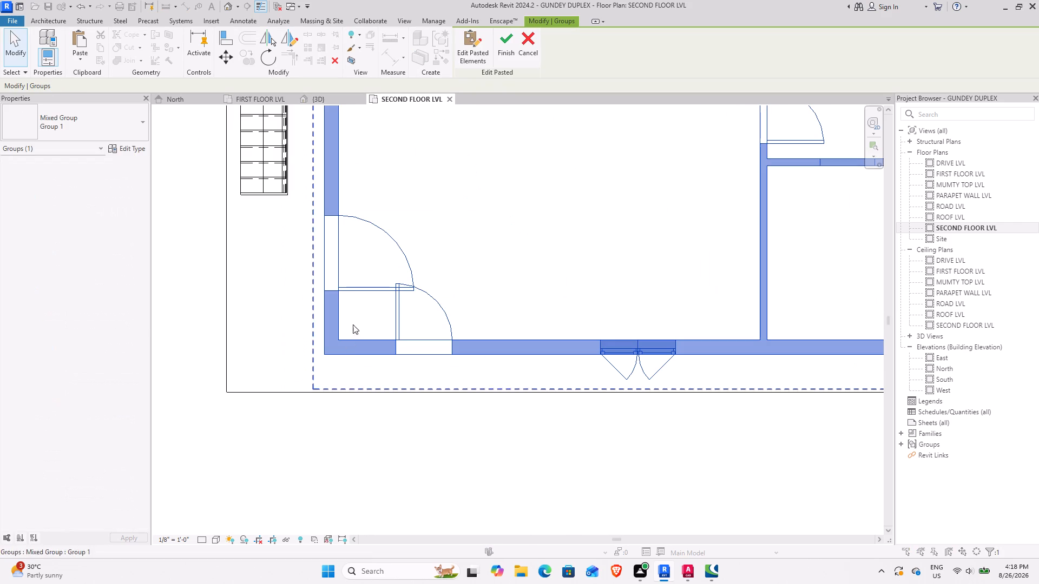
Examine the pasted group's position over the building in the 3D view and against the slab edges and stairs in the SECOND FLOOR LVL plan.
left_click(305, 102)
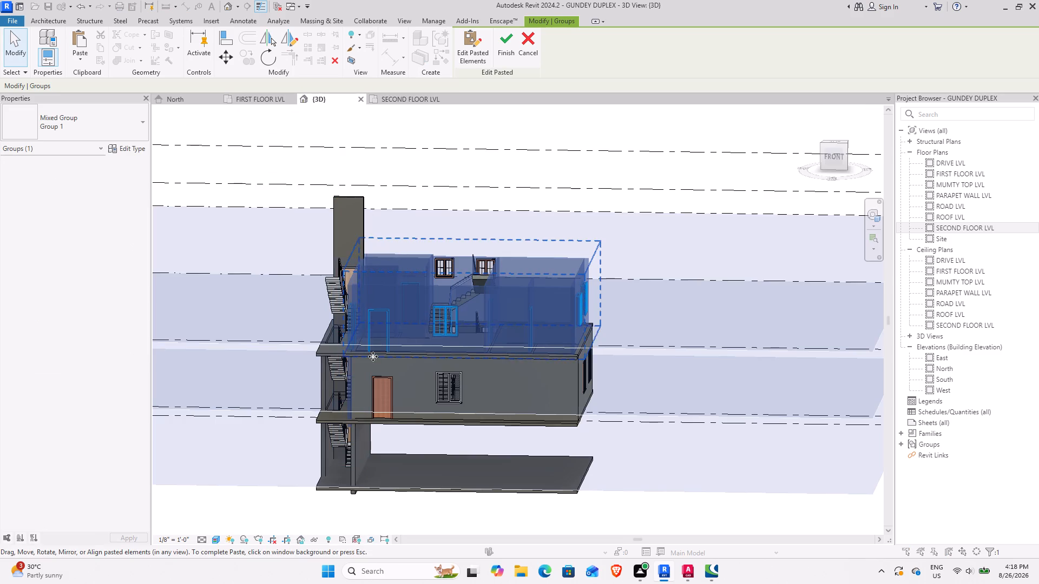
middle_click_drag(370, 355, 383, 377, "shift")
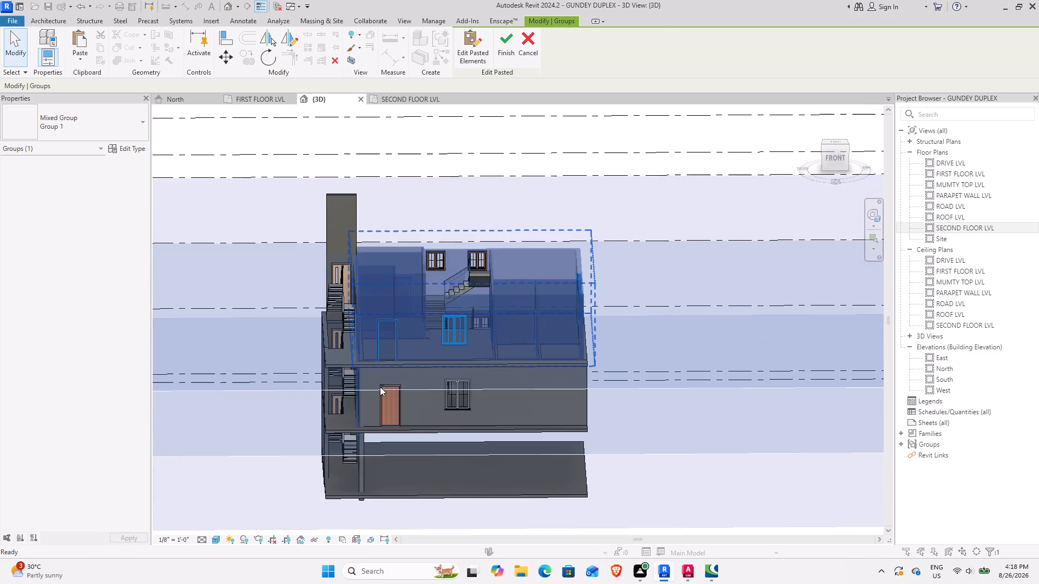
middle_click_drag(380, 387, 419, 466, "shift")
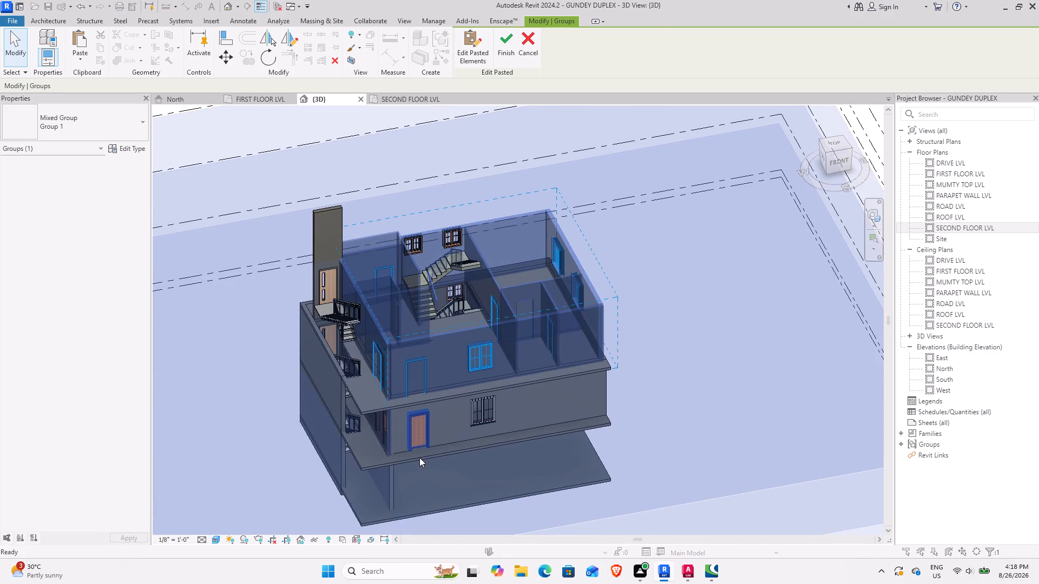
middle_click_drag(462, 425, 407, 446, "shift")
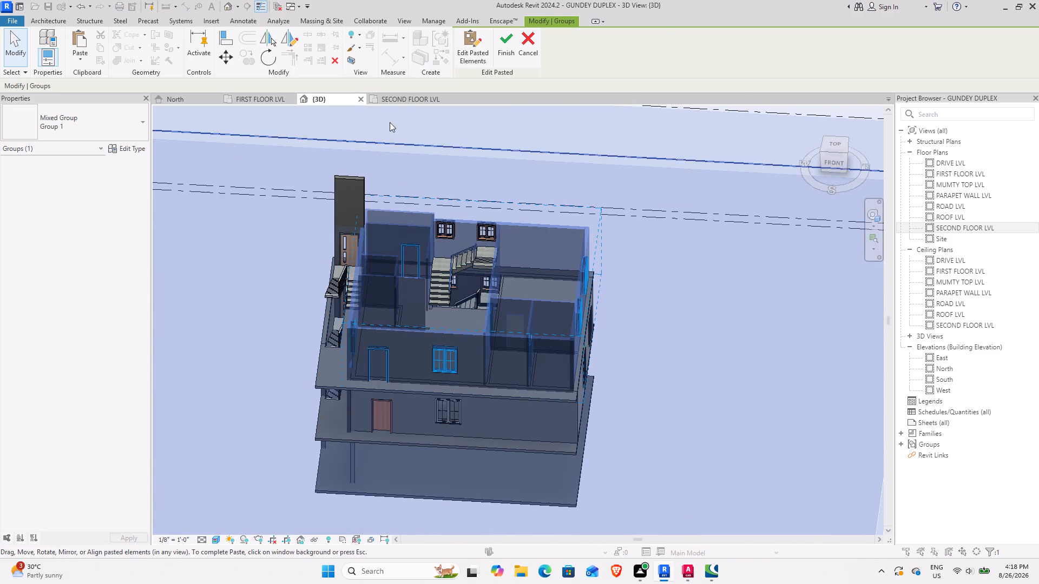
left_click(402, 99)
scroll(457, 253, "down", 4)
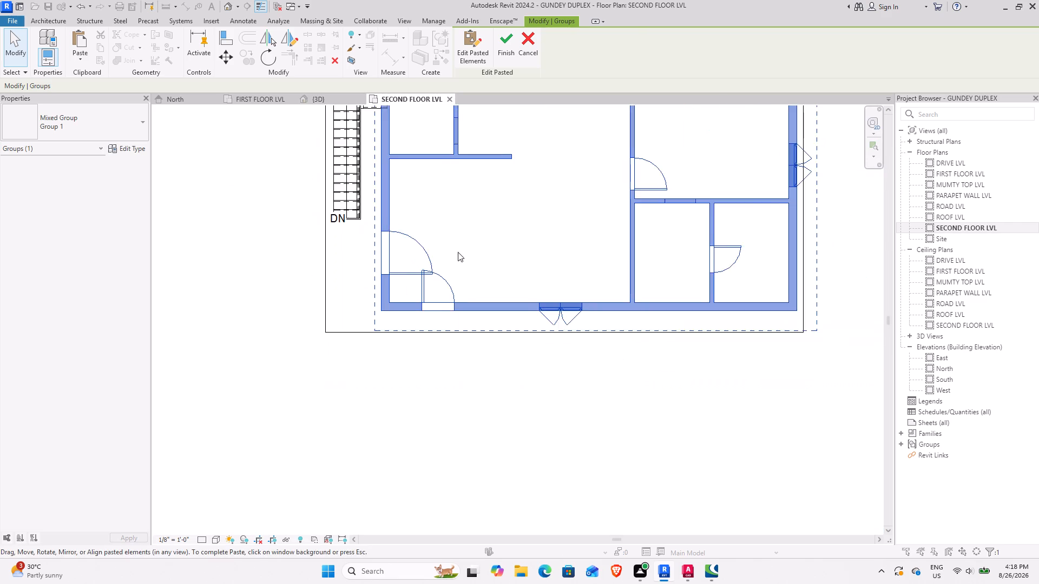
middle_click_drag(479, 230, 348, 377)
scroll(419, 288, "down", 2)
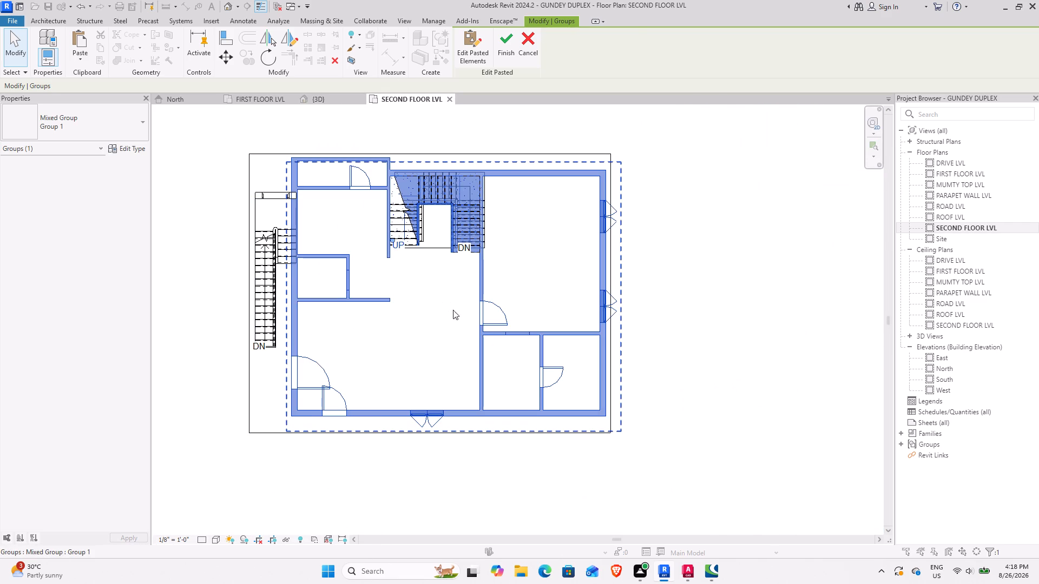
scroll(510, 431, "up", 5)
middle_click_drag(471, 395, 522, 374)
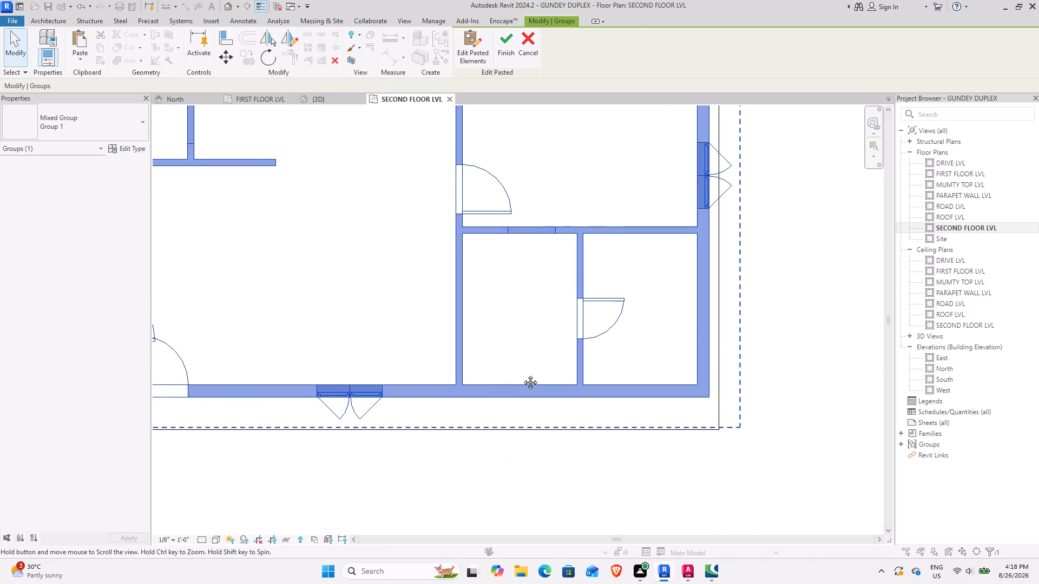
middle_click_drag(522, 374, 696, 336)
scroll(457, 287, "down", 4)
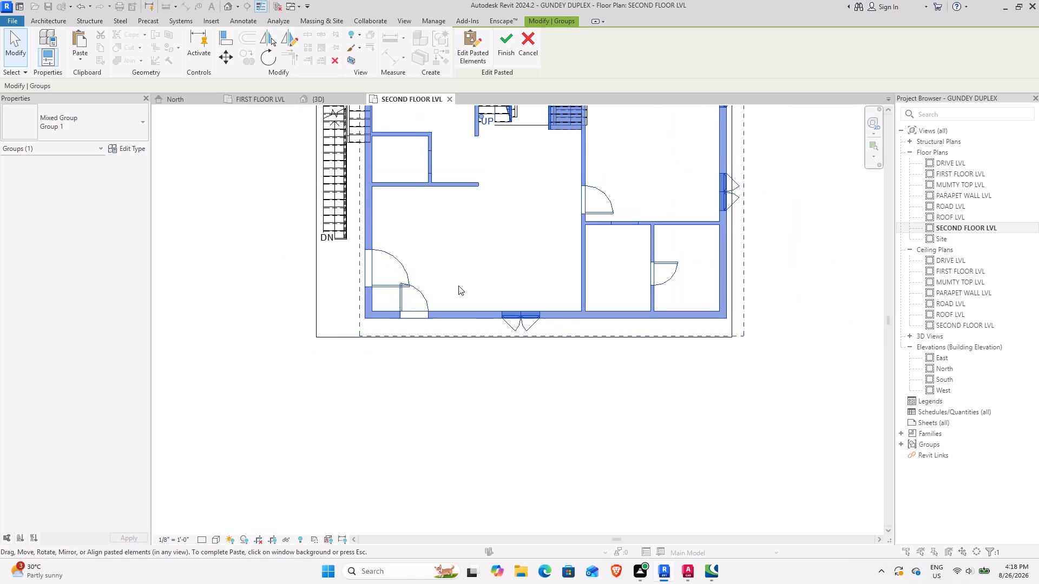
middle_click_drag(472, 222, 435, 309)
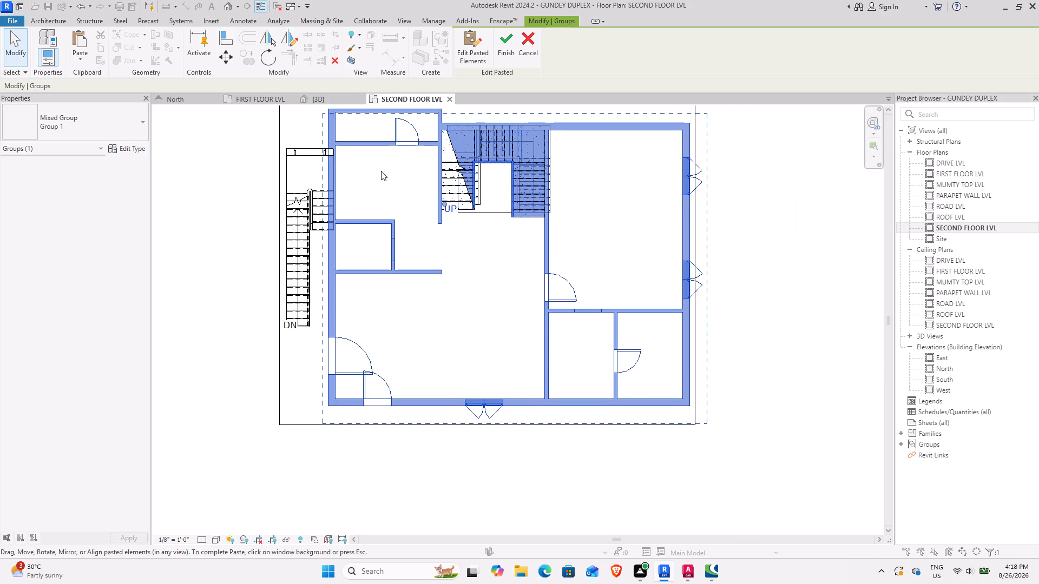
middle_click_drag(381, 171, 374, 231)
Move the pasted group east so its west exterior wall face nears the end of the short door wall by the external stair.
scroll(315, 197, "up", 7)
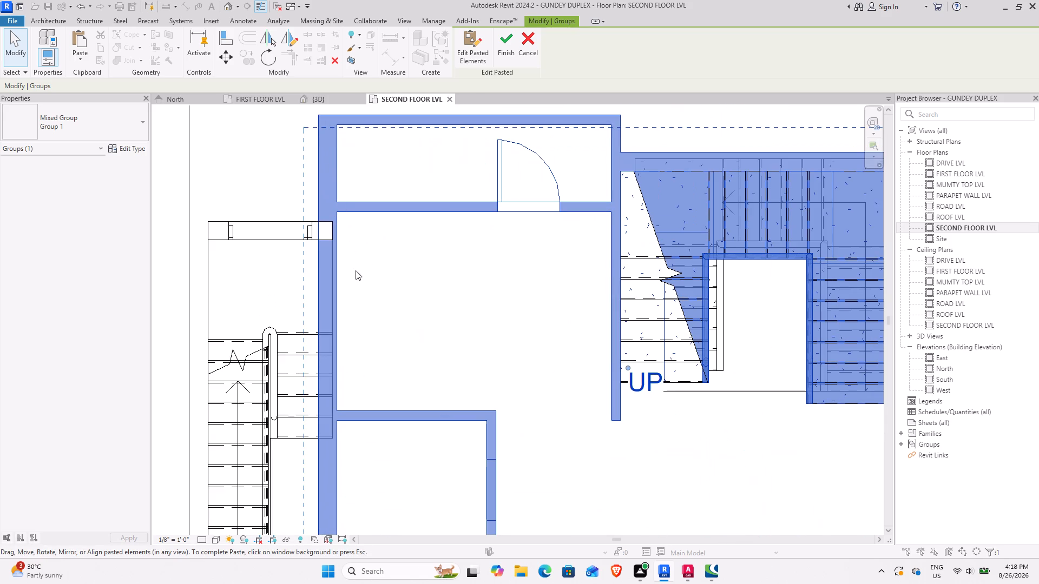
middle_click_drag(352, 270, 361, 217)
middle_click_drag(383, 225, 398, 236)
left_click(224, 57)
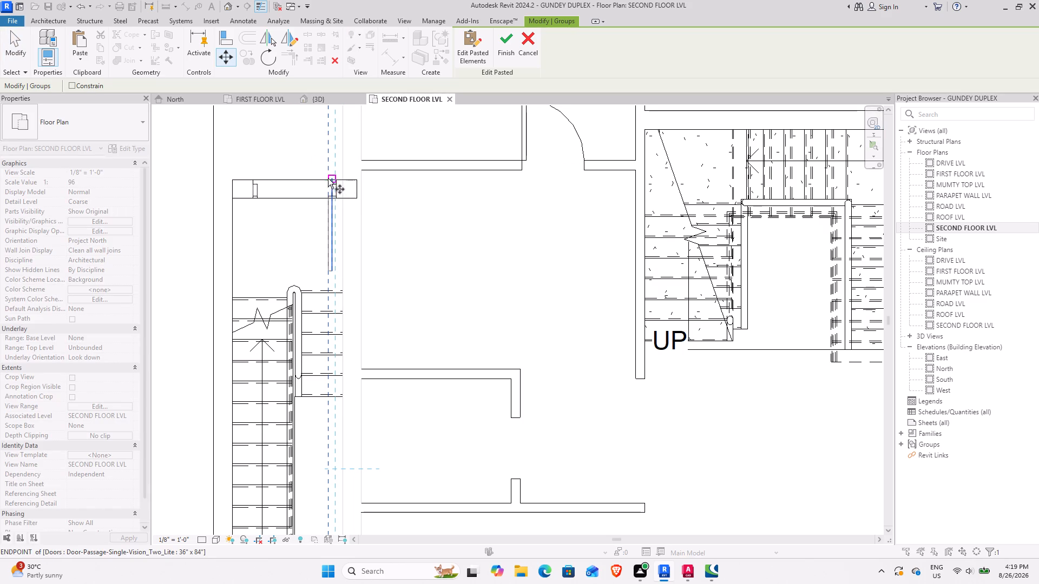
scroll(327, 178, "up", 8)
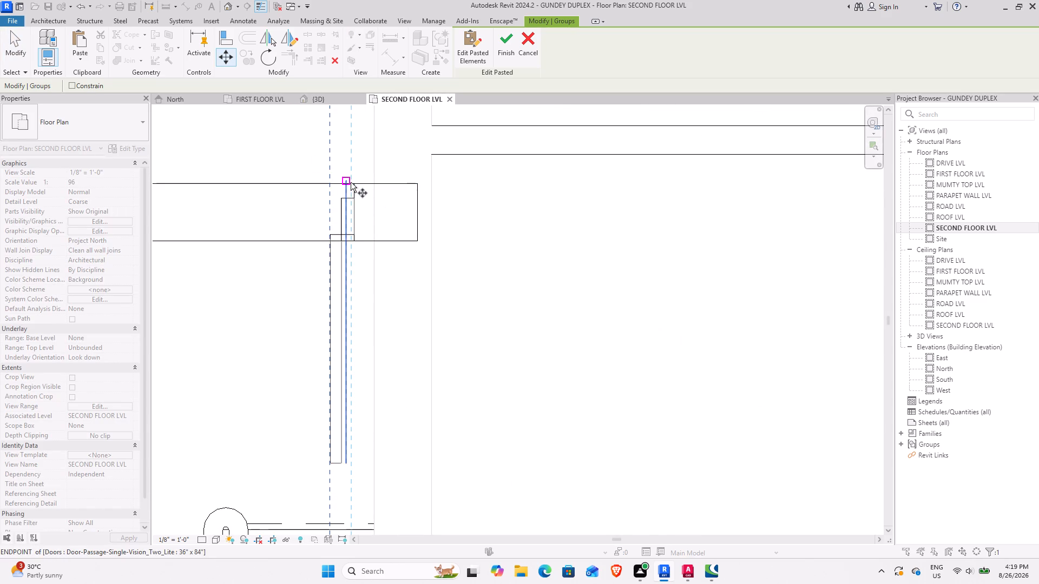
scroll(392, 234, "down", 5)
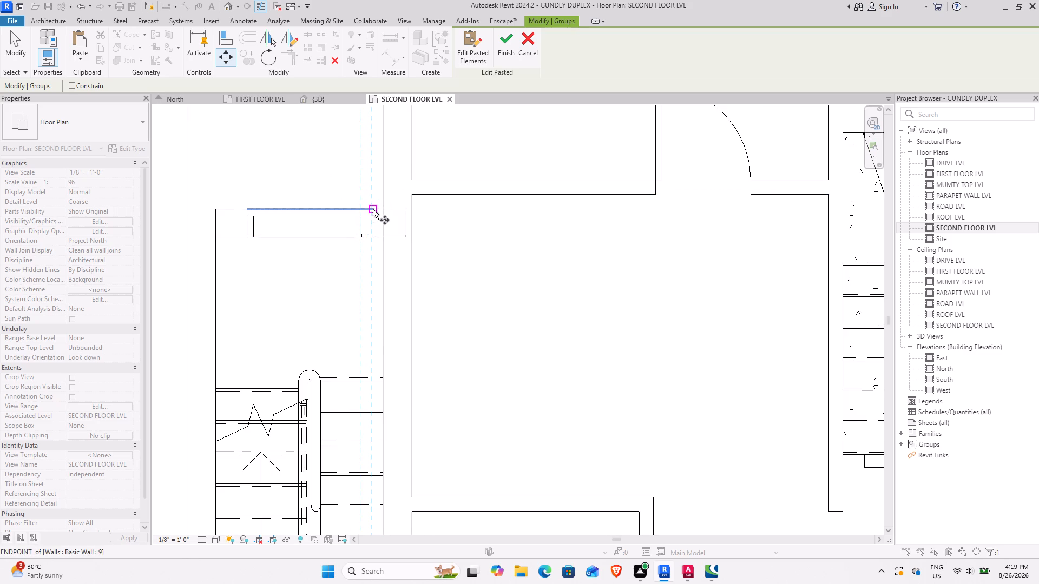
left_click(373, 207)
left_click(389, 210)
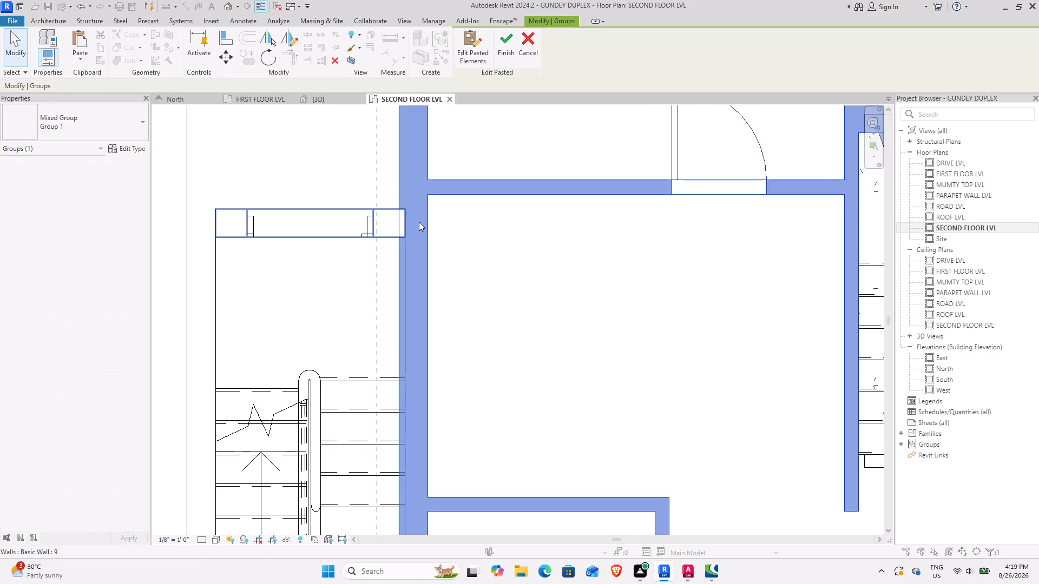
scroll(504, 262, "down", 4)
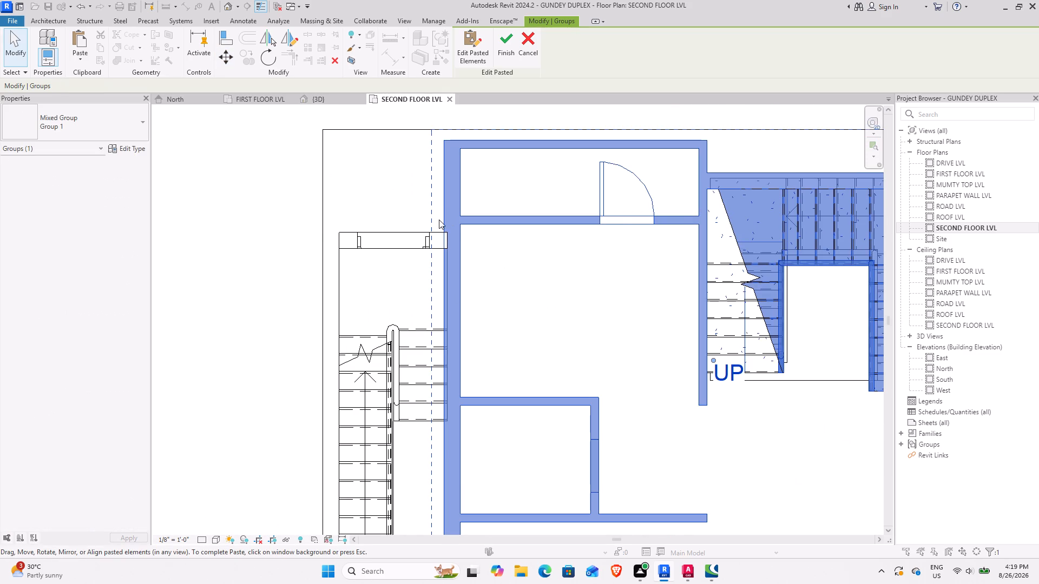
Move the pasted group a further 1 1/2" east, bringing its west exterior wall face to the end of the external stair's door wall.
scroll(438, 220, "up", 10)
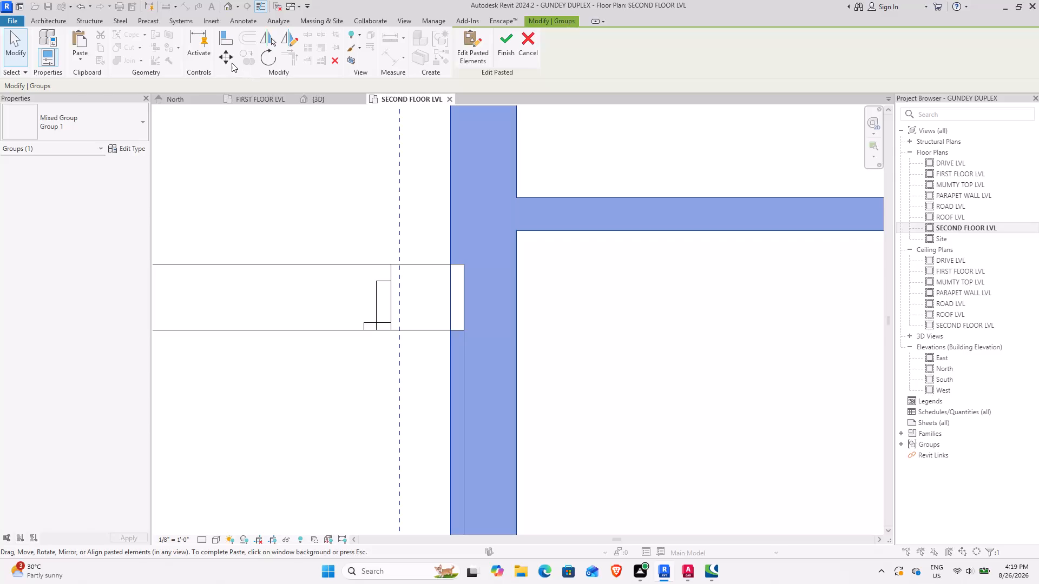
left_click(232, 63)
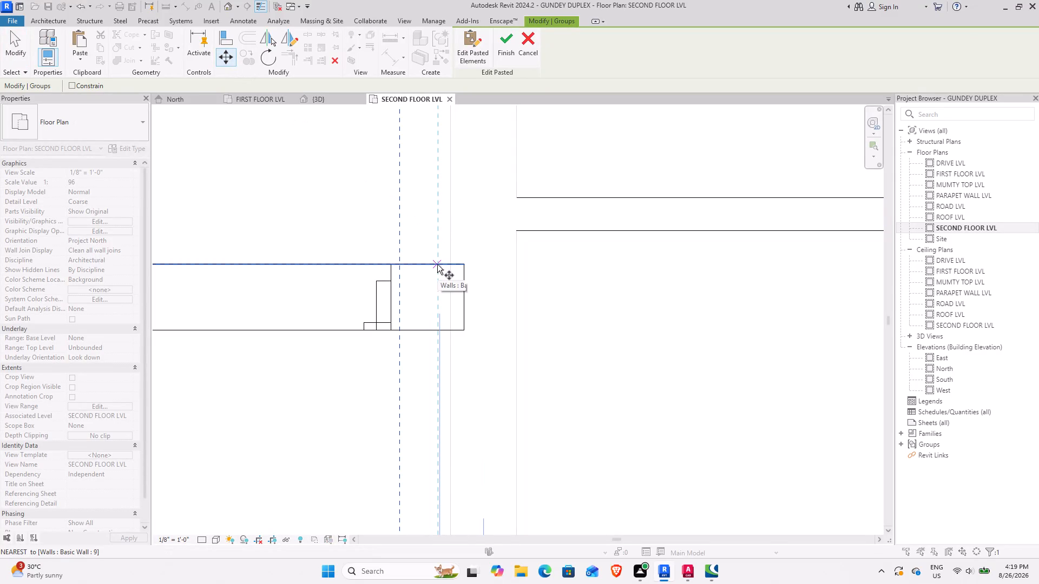
left_click(439, 263)
left_click(448, 263)
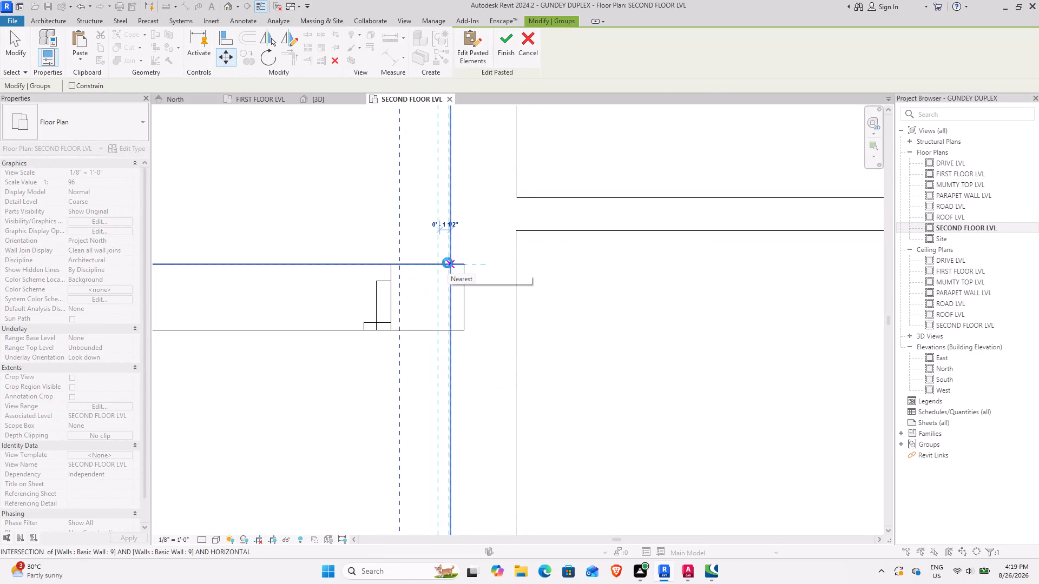
scroll(485, 287, "down", 11)
scroll(486, 276, "up", 5)
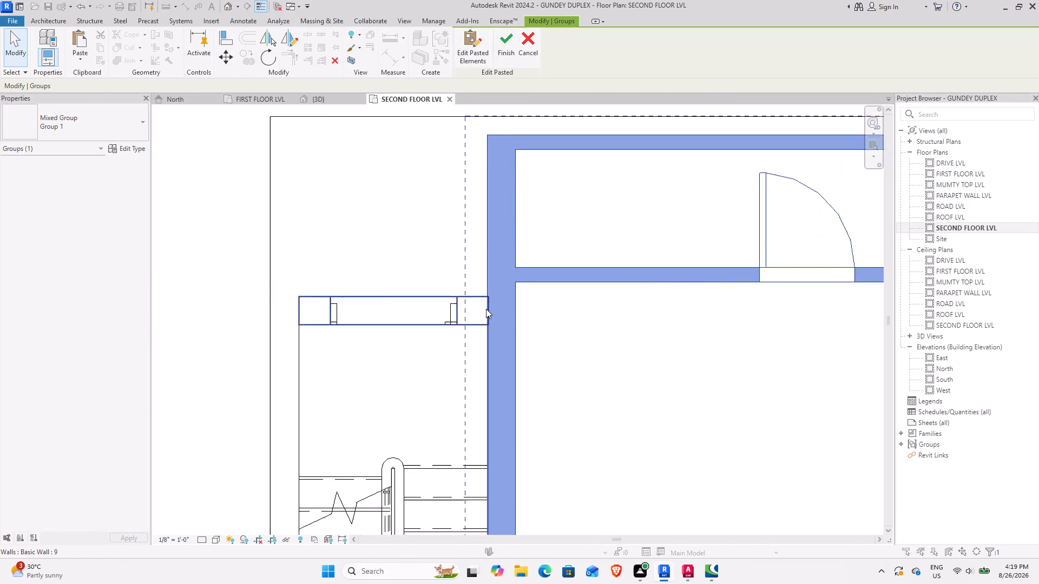
scroll(486, 309, "up", 9)
scroll(553, 280, "down", 8)
middle_click_drag(573, 225, 483, 381)
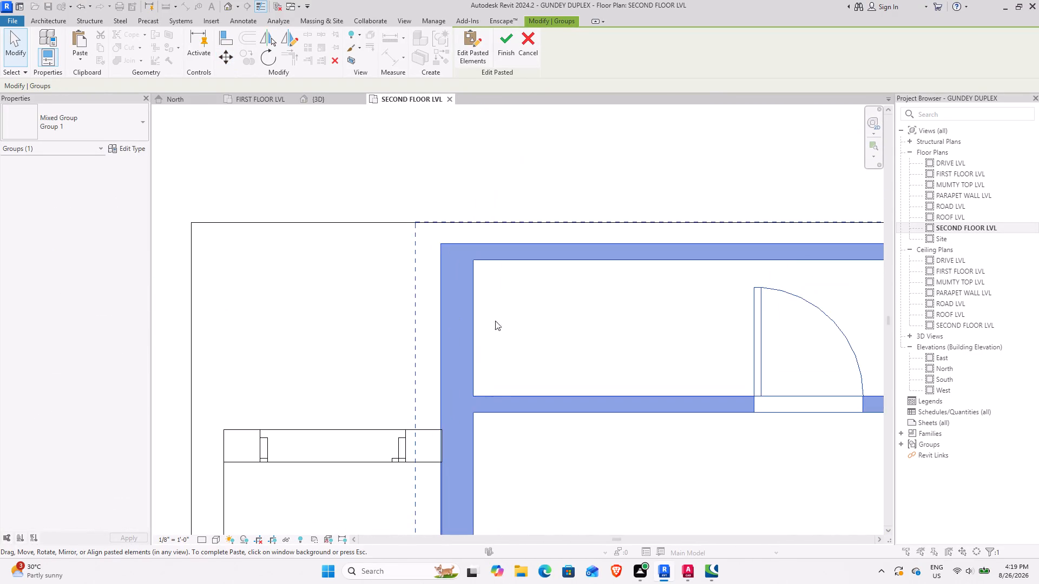
Move the pasted group slightly east so its east exterior wall face meets the floor slab's east edge.
scroll(609, 297, "down", 4)
middle_click_drag(703, 317, 350, 232)
scroll(526, 267, "down", 3)
middle_click_drag(630, 298, 504, 257)
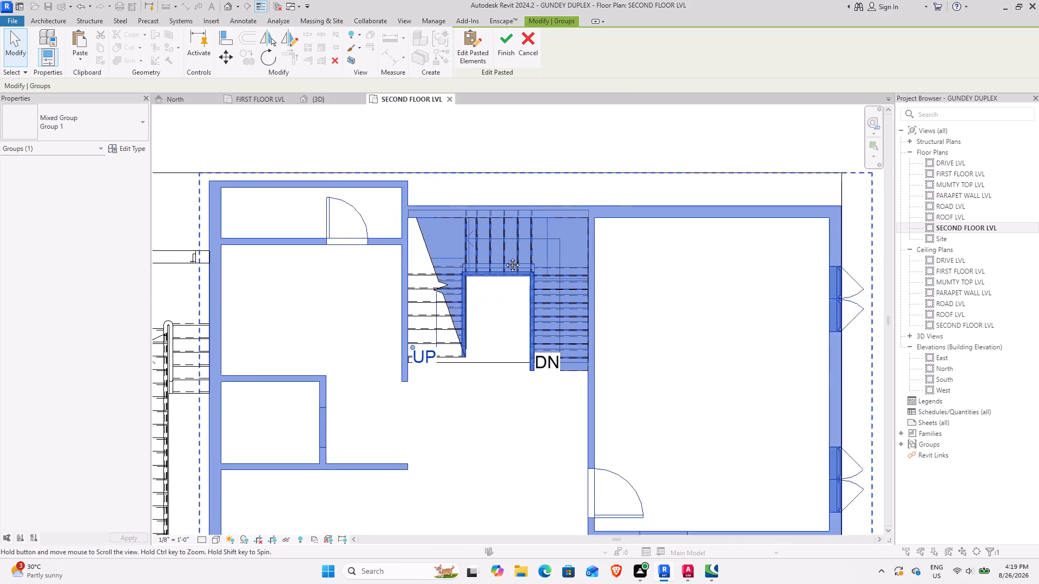
middle_click_drag(504, 257, 364, 228)
scroll(646, 147, "up", 3)
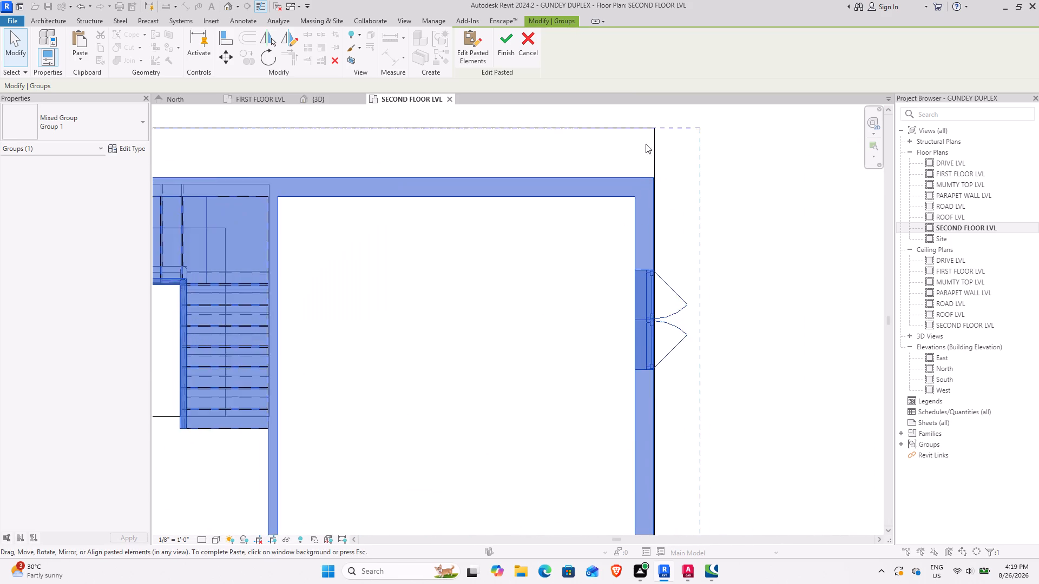
scroll(646, 144, "up", 3)
scroll(635, 222, "up", 9)
middle_click_drag(661, 210, 589, 236)
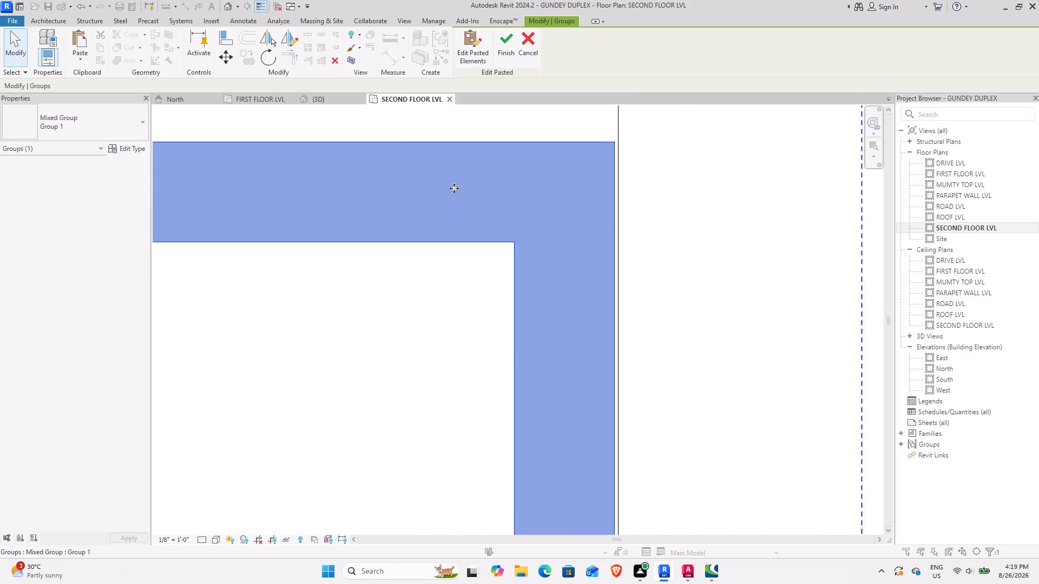
left_click(216, 54)
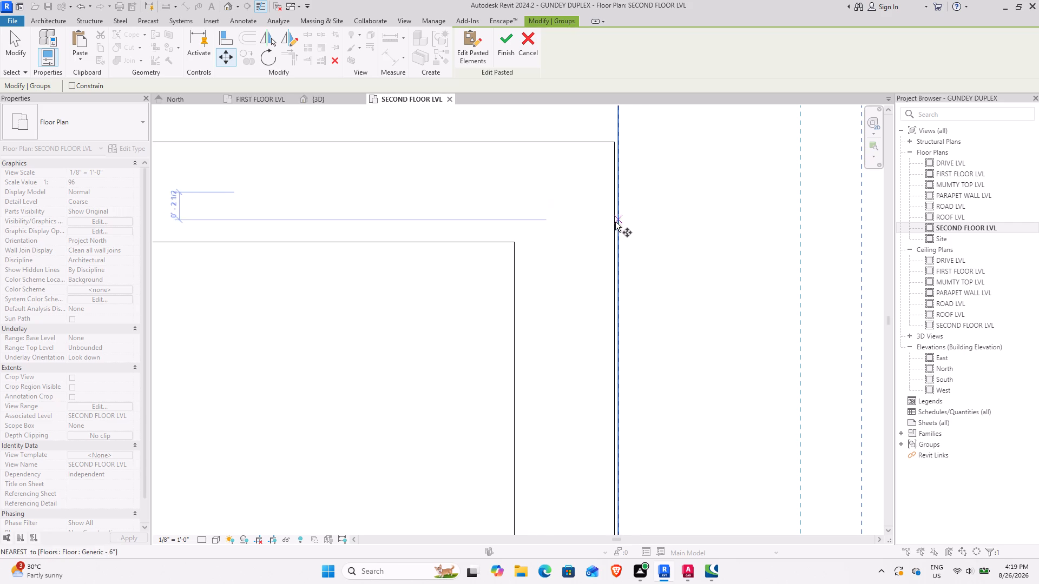
left_click(612, 203)
left_click(617, 203)
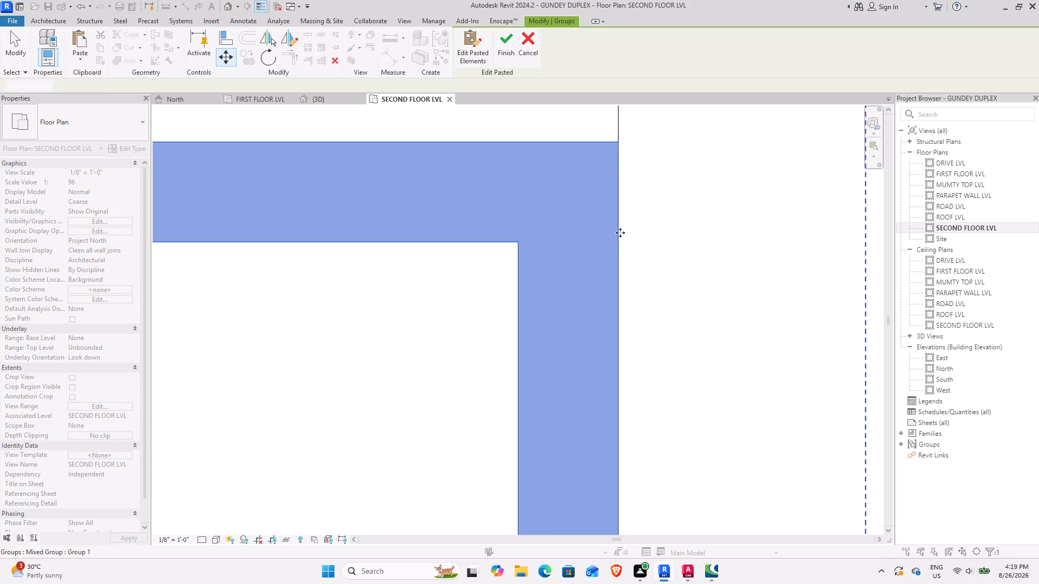
Examine the pasted group against the slab's southeast corner, south edge and external stair in the SECOND FLOOR LVL plan.
scroll(622, 239, "down", 18)
middle_click_drag(543, 314, 595, 161)
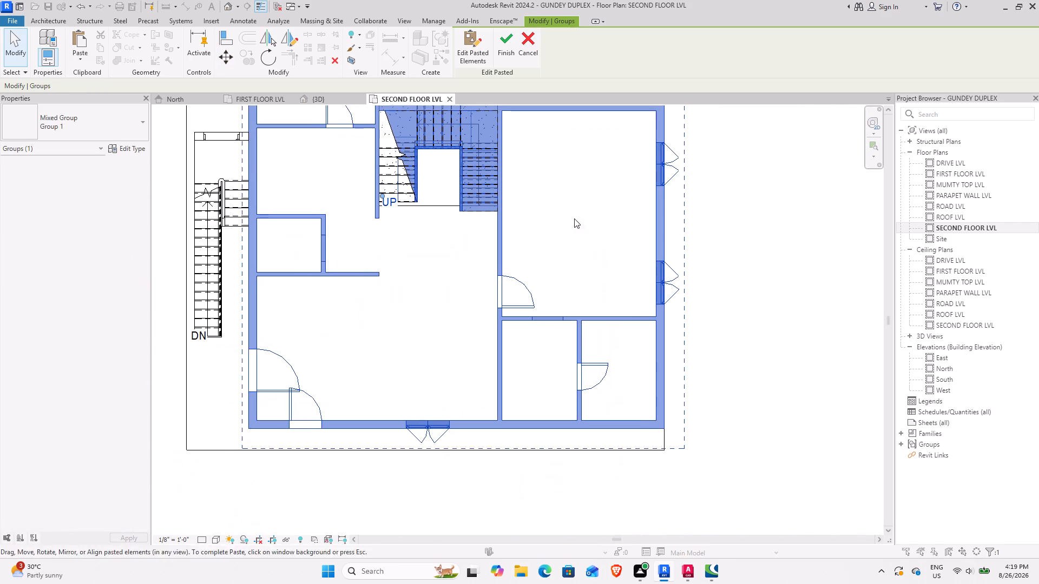
scroll(662, 455, "up", 5)
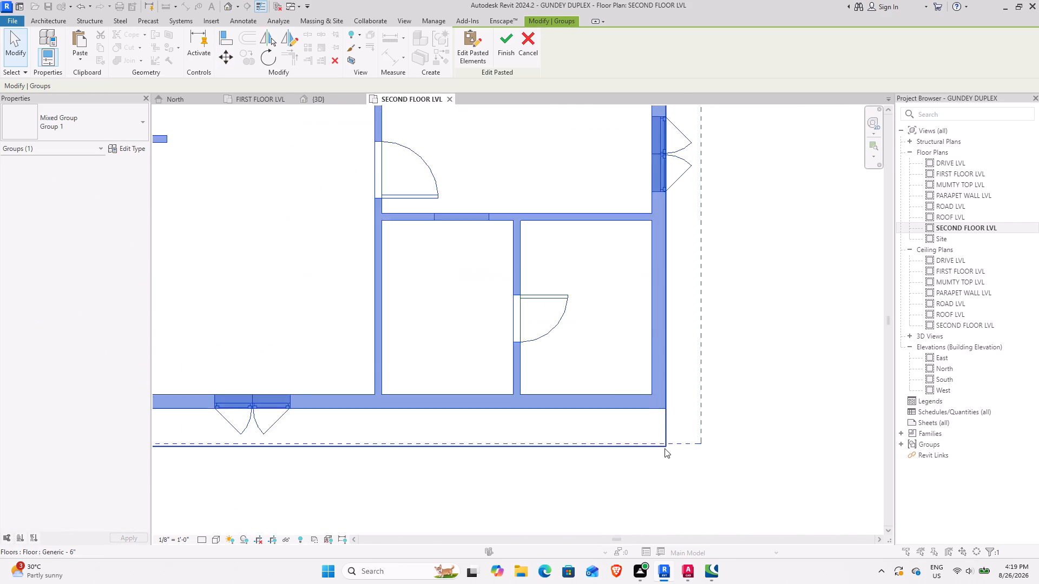
scroll(665, 448, "up", 10)
scroll(675, 432, "down", 5)
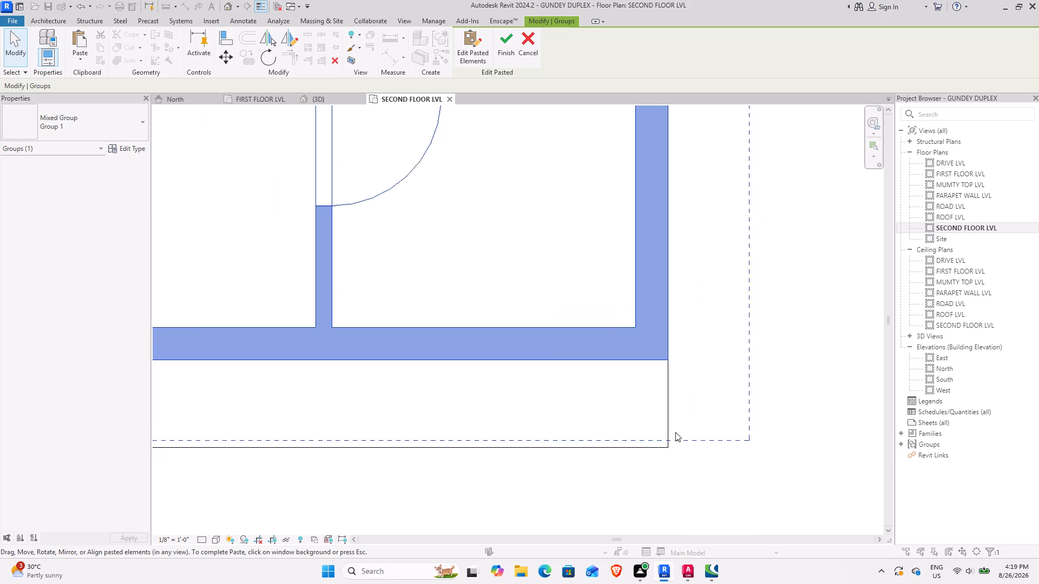
scroll(675, 432, "down", 4)
middle_click_drag(604, 427, 695, 448)
scroll(673, 410, "down", 8)
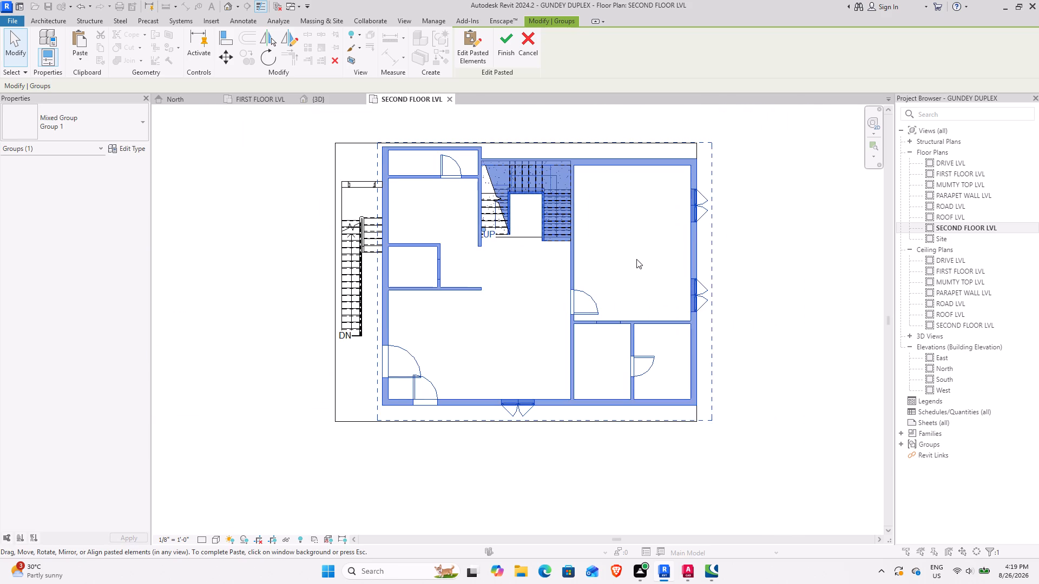
middle_click_drag(636, 259, 638, 286)
scroll(383, 268, "up", 10)
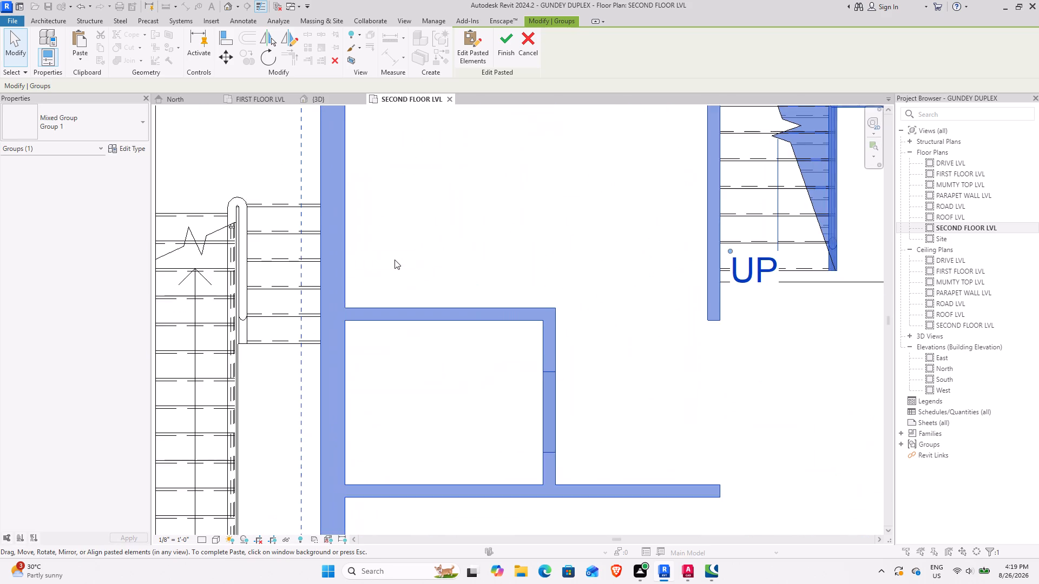
scroll(390, 269, "down", 8)
middle_click_drag(403, 331, 423, 247)
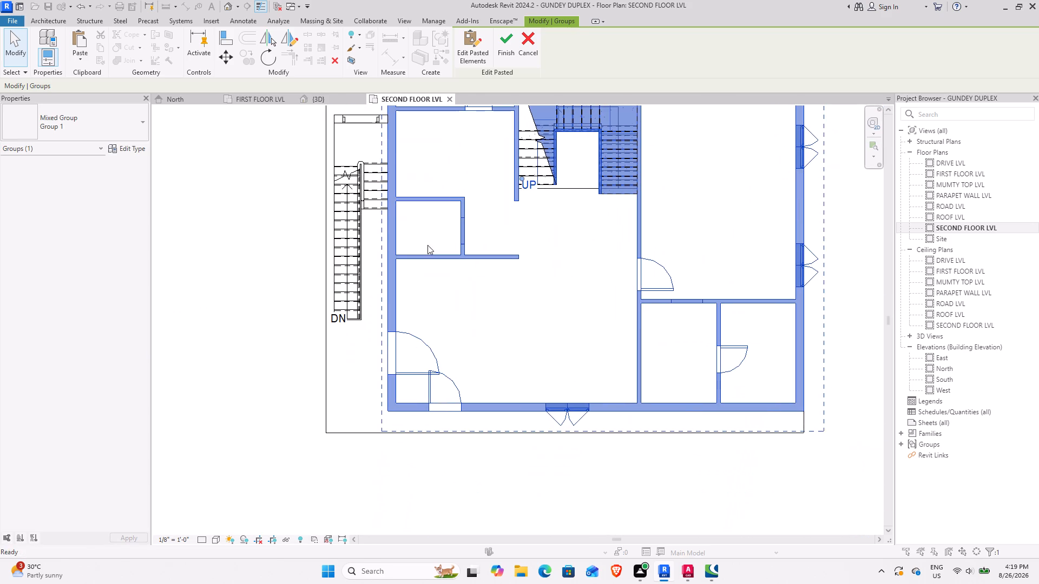
scroll(490, 321, "up", 3)
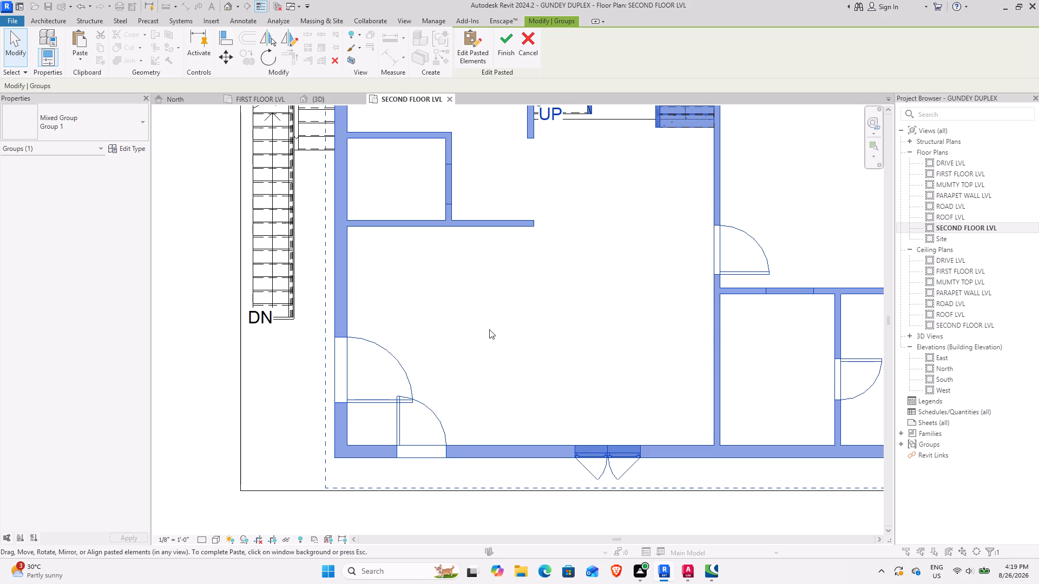
middle_click_drag(570, 277, 620, 370)
scroll(607, 363, "down", 3)
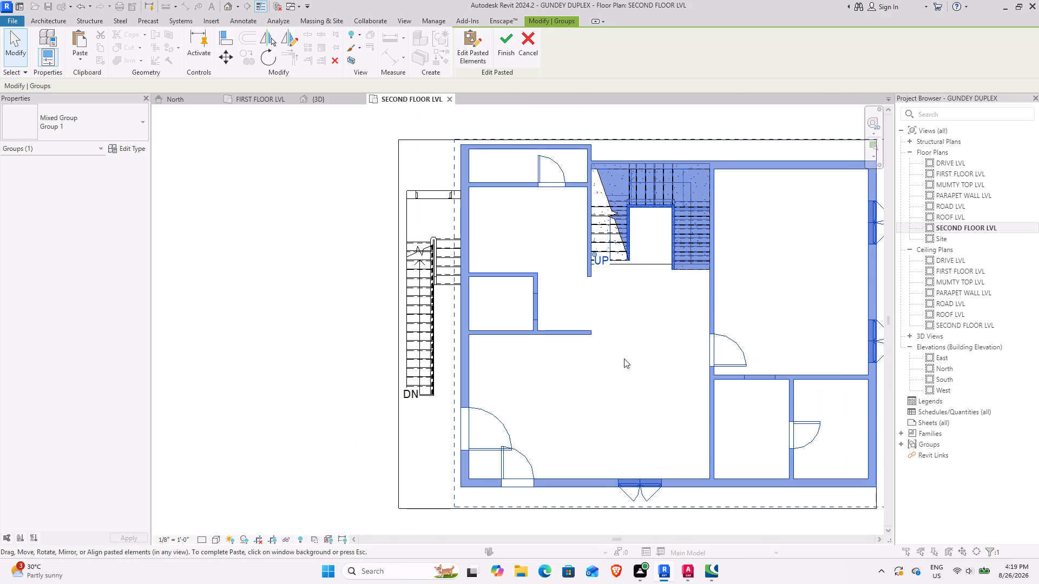
Examine in the 3D view how the pasted walls line up with the first-floor walls, slab edges and external stair.
left_click(317, 100)
middle_click_drag(411, 356, 468, 207, "shift")
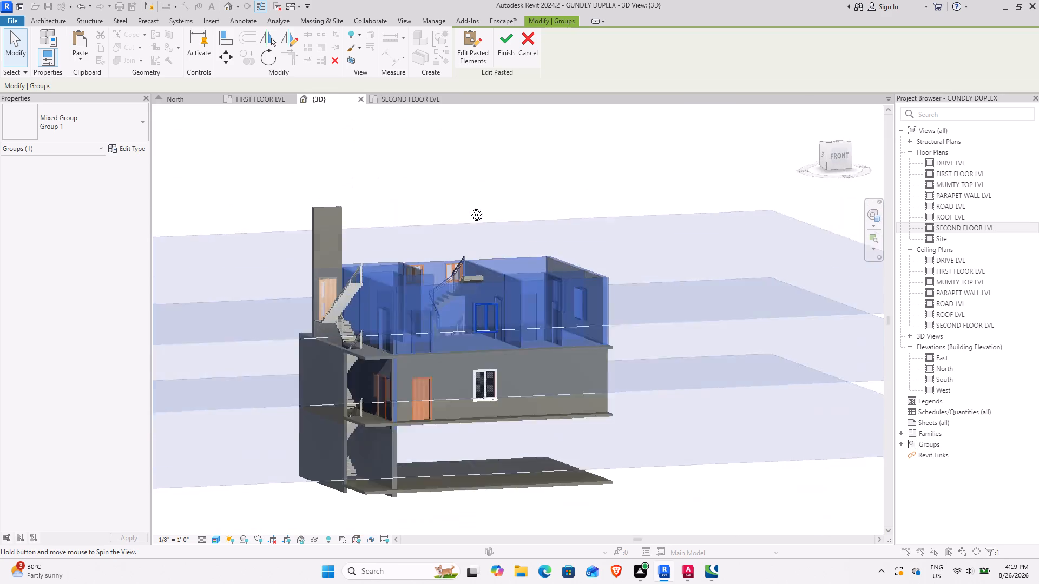
middle_click_drag(468, 207, 466, 226, "shift")
scroll(397, 334, "up", 5)
middle_click_drag(397, 355, 453, 355, "shift")
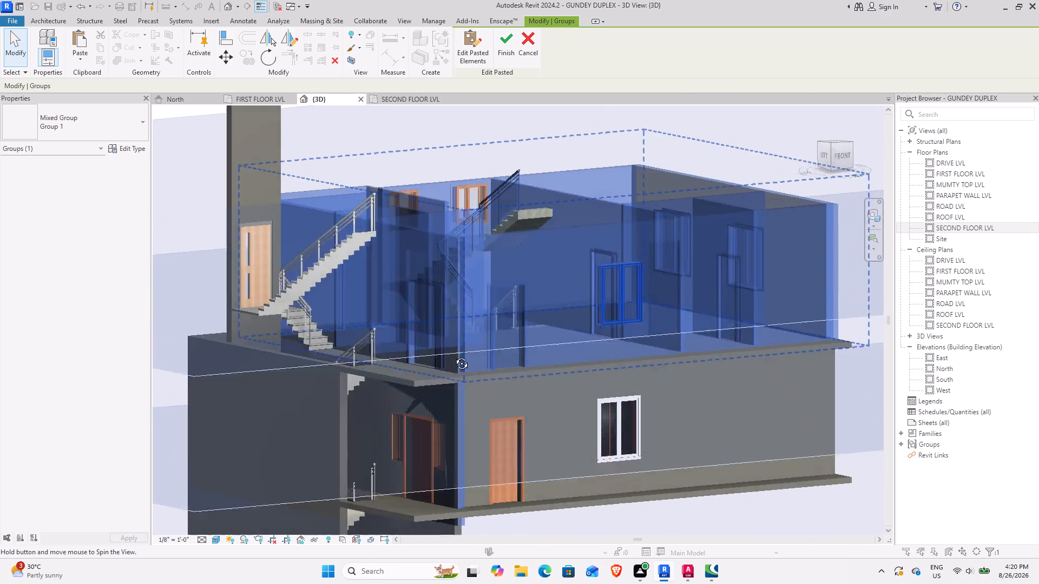
middle_click_drag(453, 355, 567, 327, "shift")
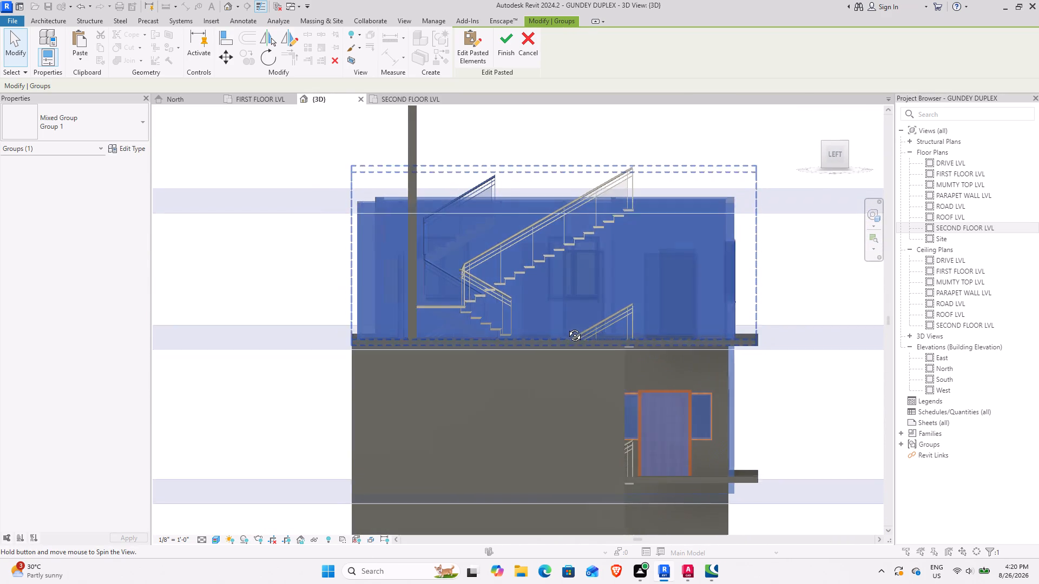
middle_click_drag(567, 327, 557, 334, "shift")
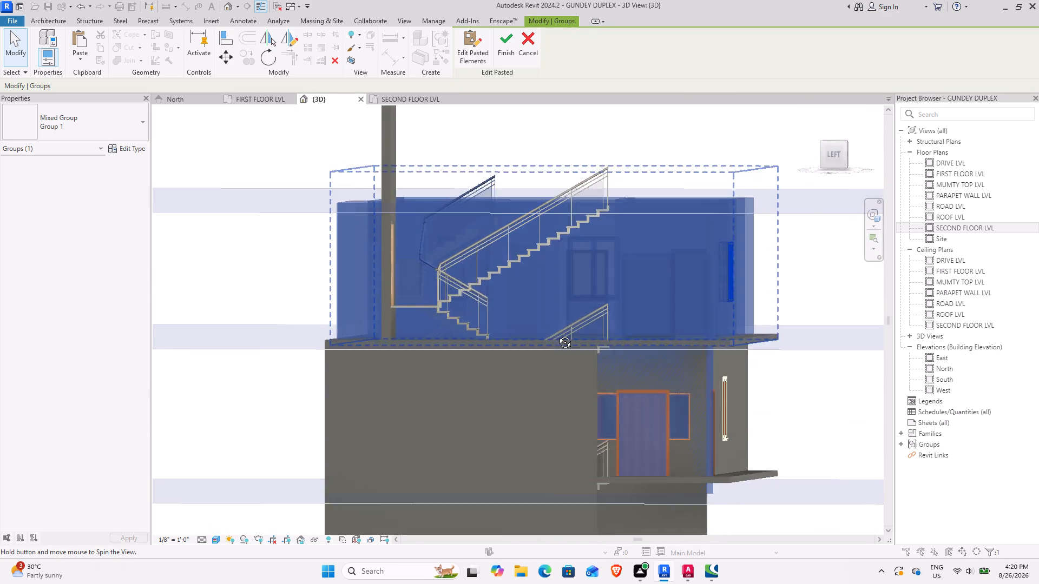
middle_click_drag(557, 334, 612, 349, "shift")
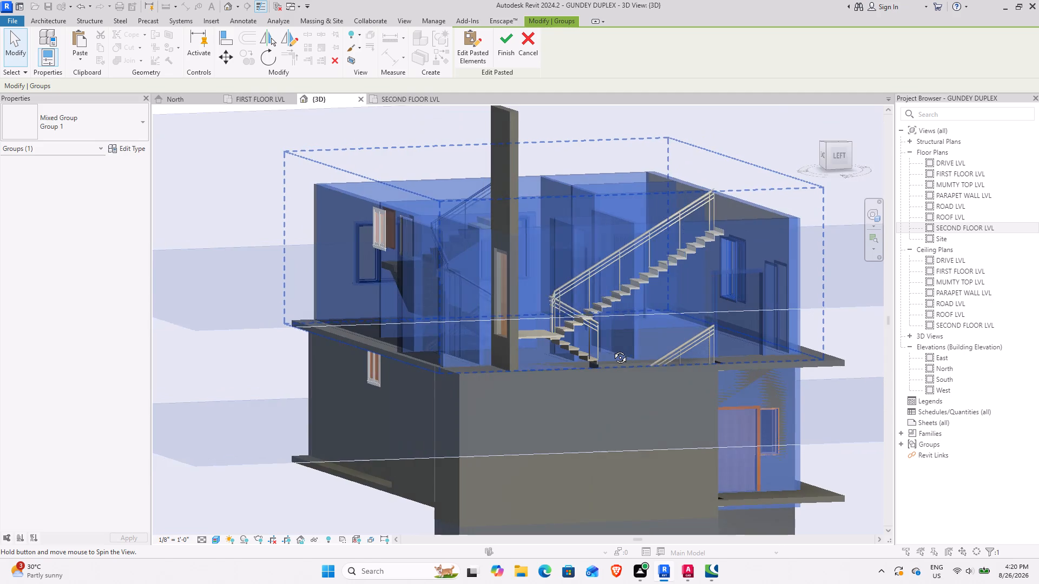
middle_click_drag(612, 349, 570, 324, "shift")
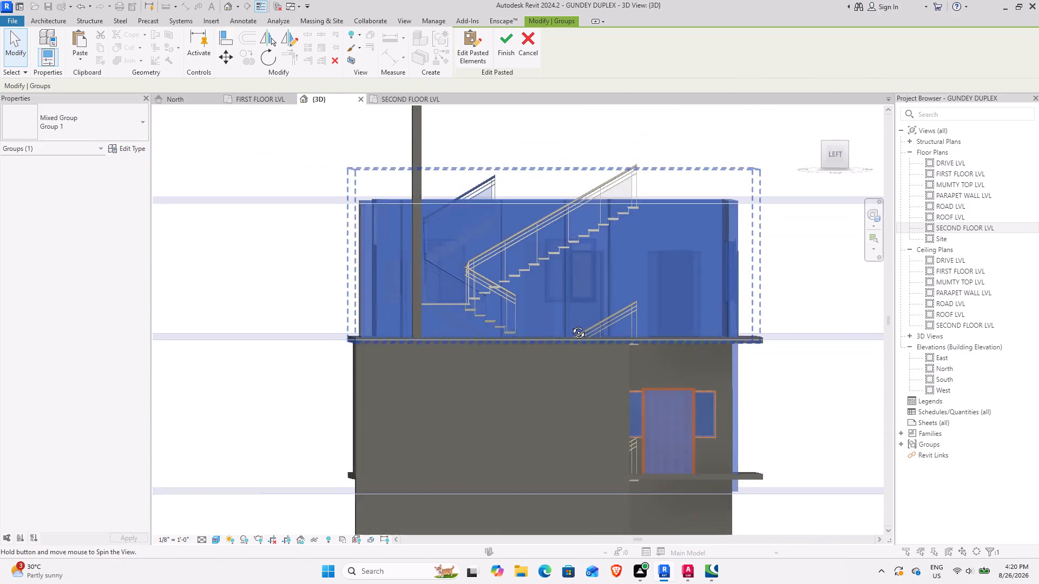
middle_click_drag(570, 324, 571, 337, "shift")
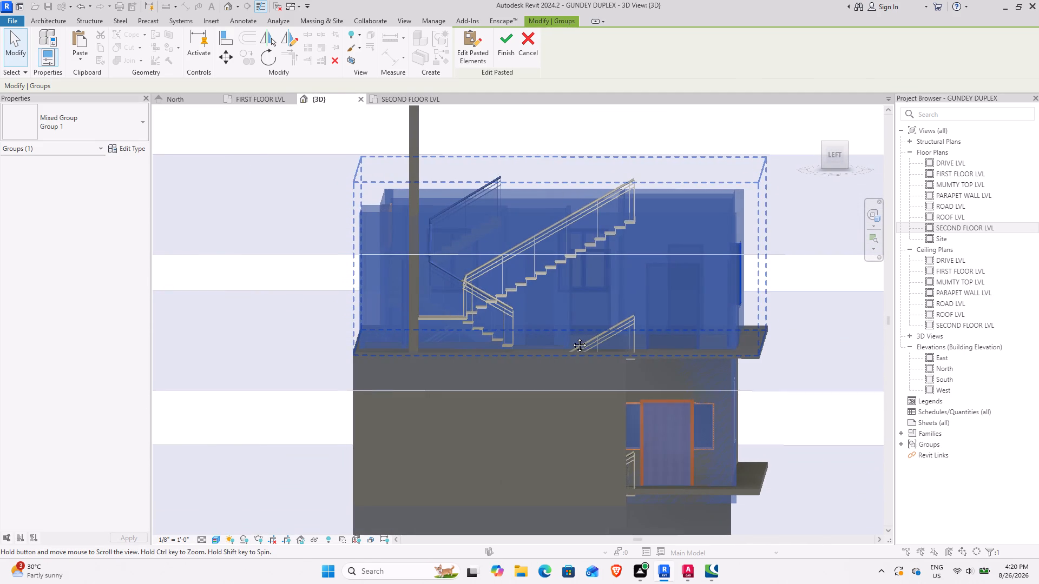
middle_click_drag(571, 337, 564, 322, "shift")
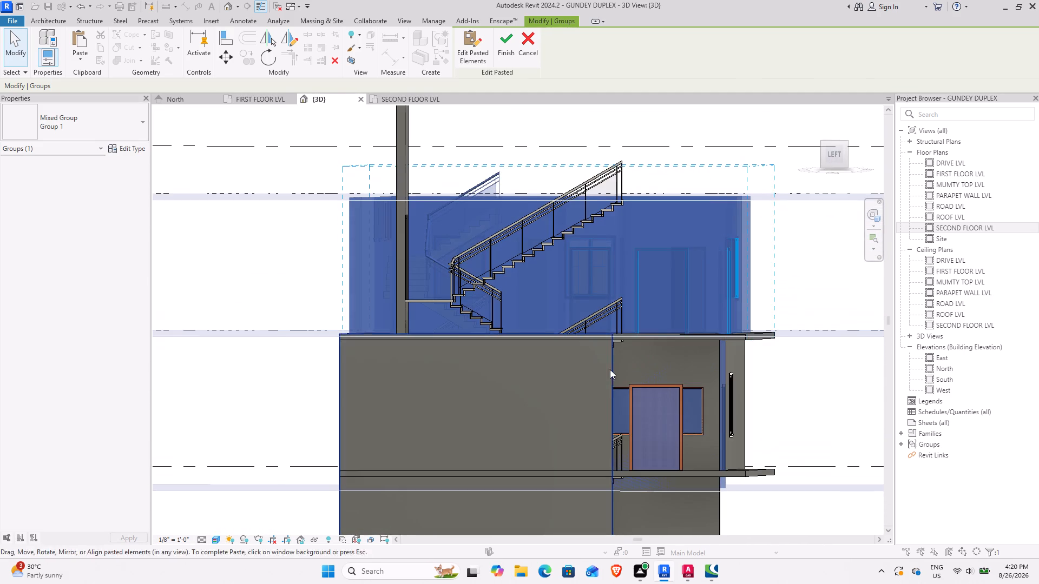
middle_click_drag(603, 398, 621, 396, "shift")
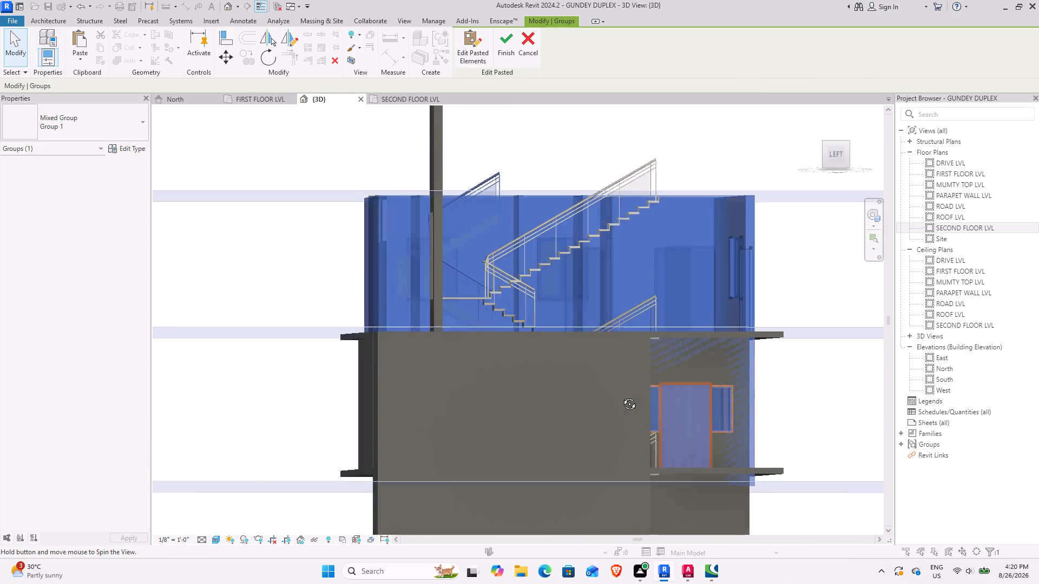
middle_click_drag(621, 396, 624, 426, "shift")
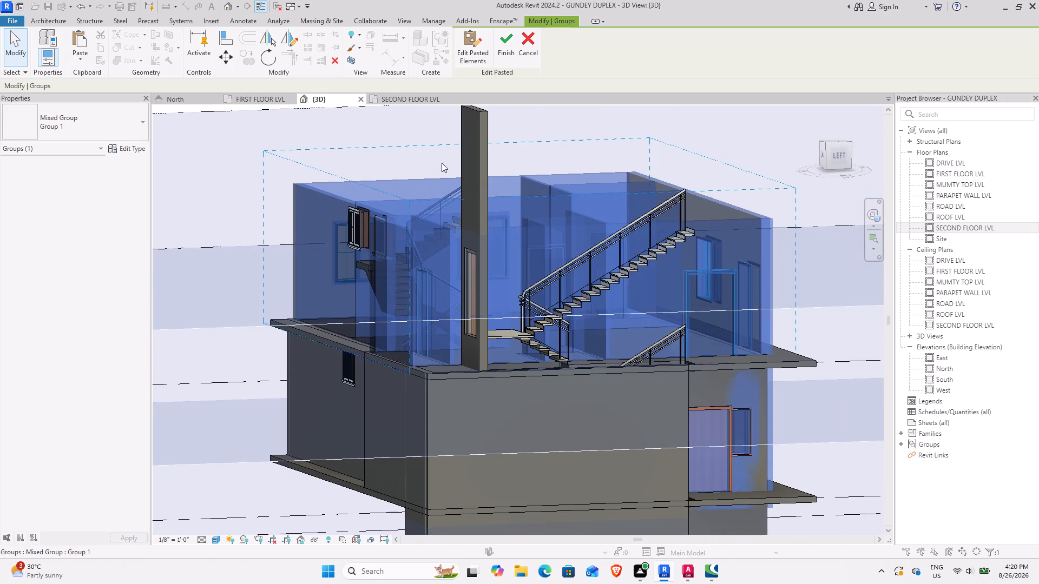
Move the pasted group north in the SECOND FLOOR LVL plan so its northernmost exterior wall face meets the slab's north edge.
left_click(403, 100)
scroll(500, 130, "up", 3)
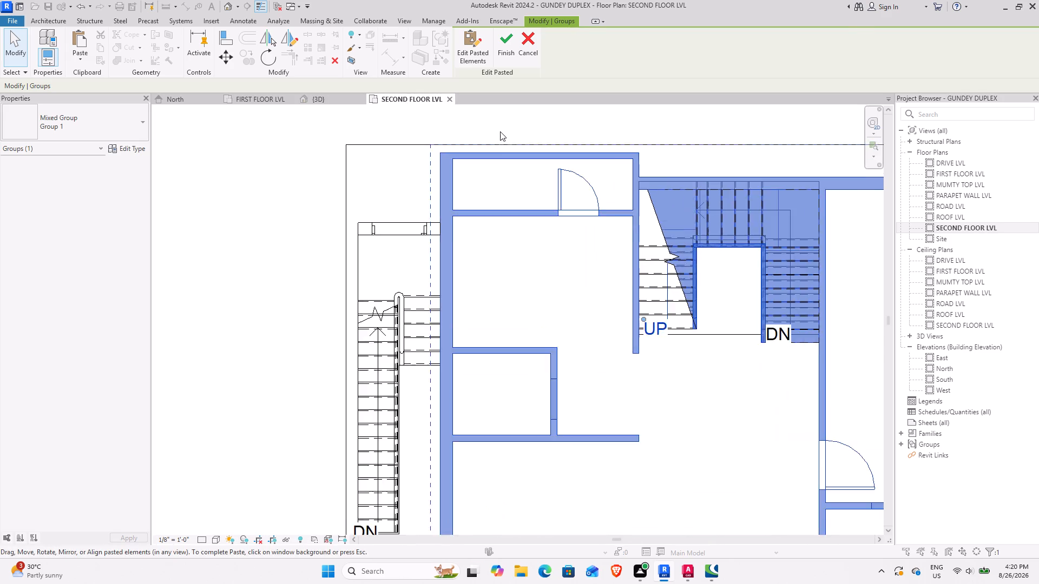
scroll(500, 131, "up", 7)
middle_click_drag(529, 160, 406, 209)
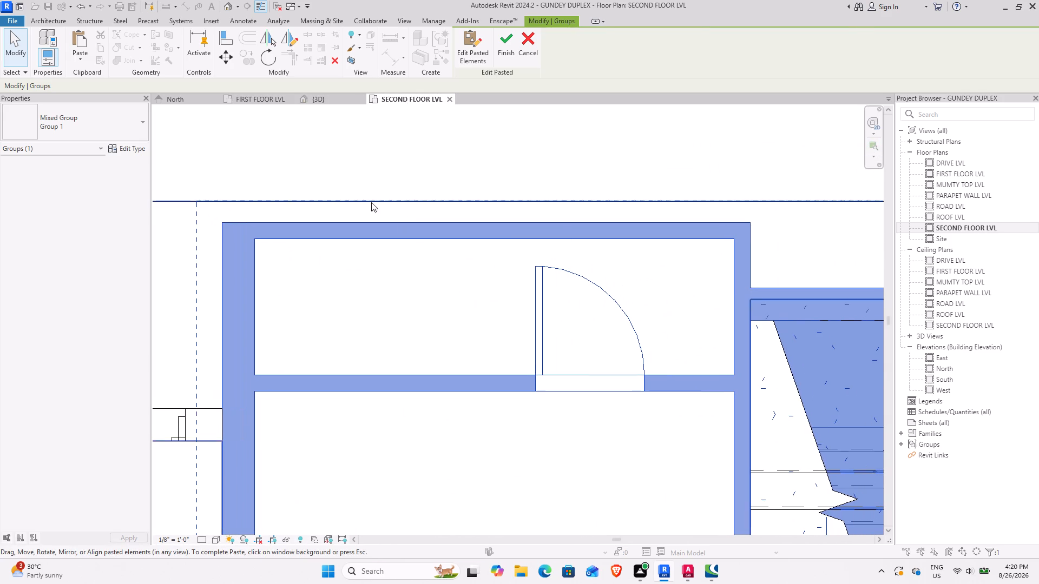
left_click(220, 56)
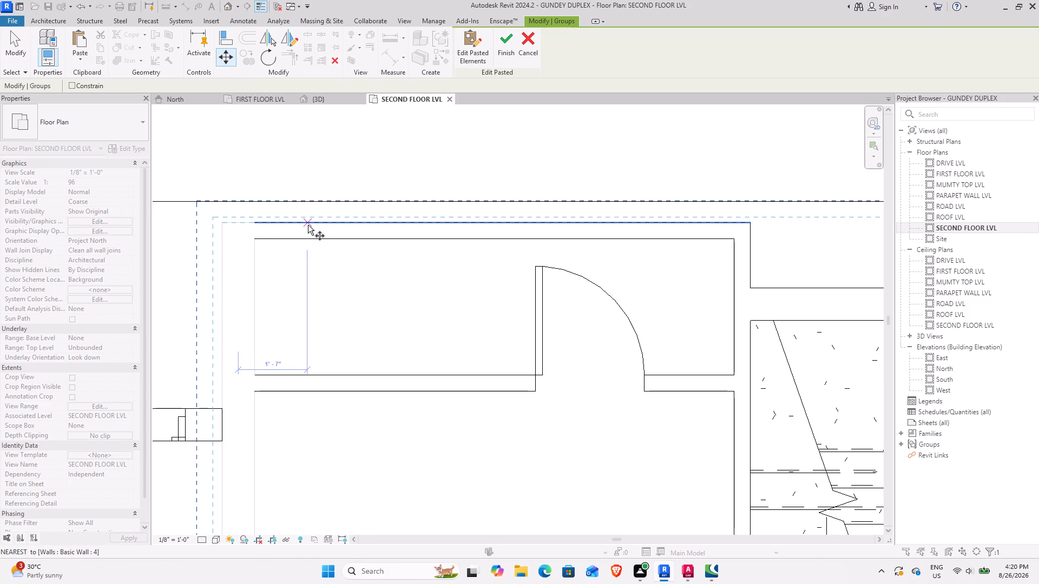
left_click(308, 225)
left_click(310, 204)
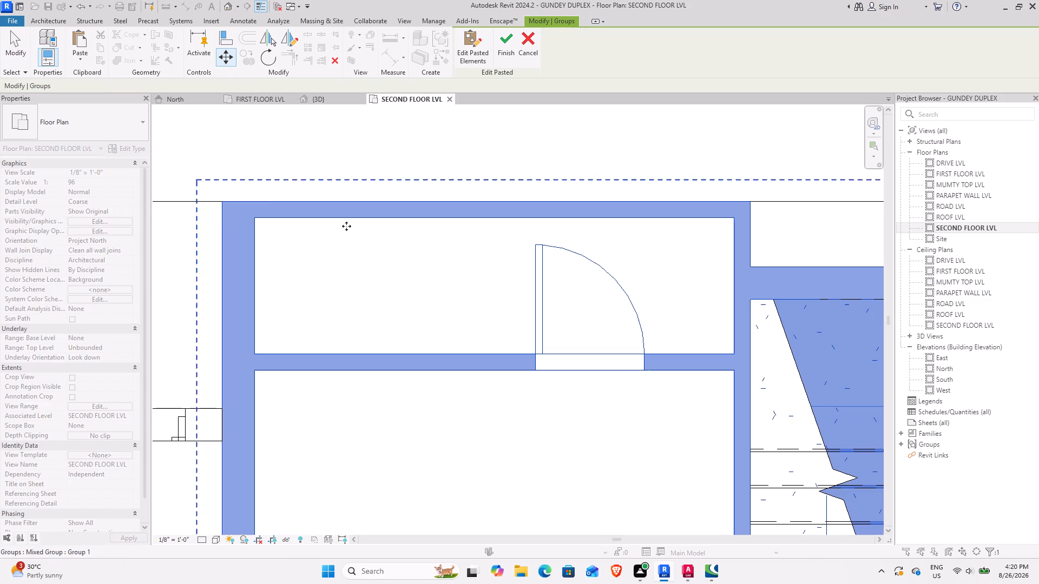
Examine the shifted group against the slab edges in plan and against the walls below in the 3D view.
scroll(349, 205, "down", 14)
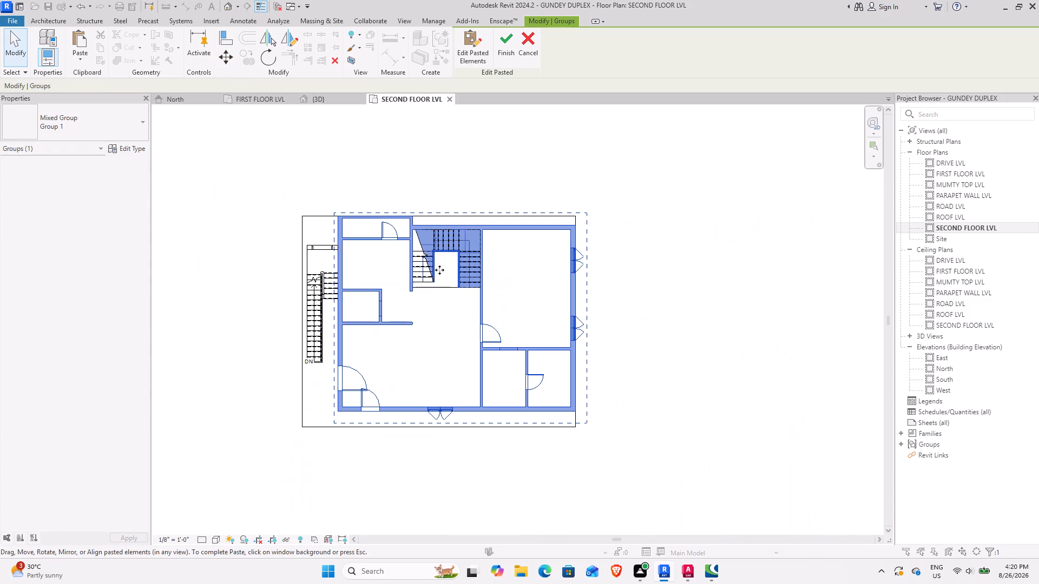
scroll(587, 215, "up", 10)
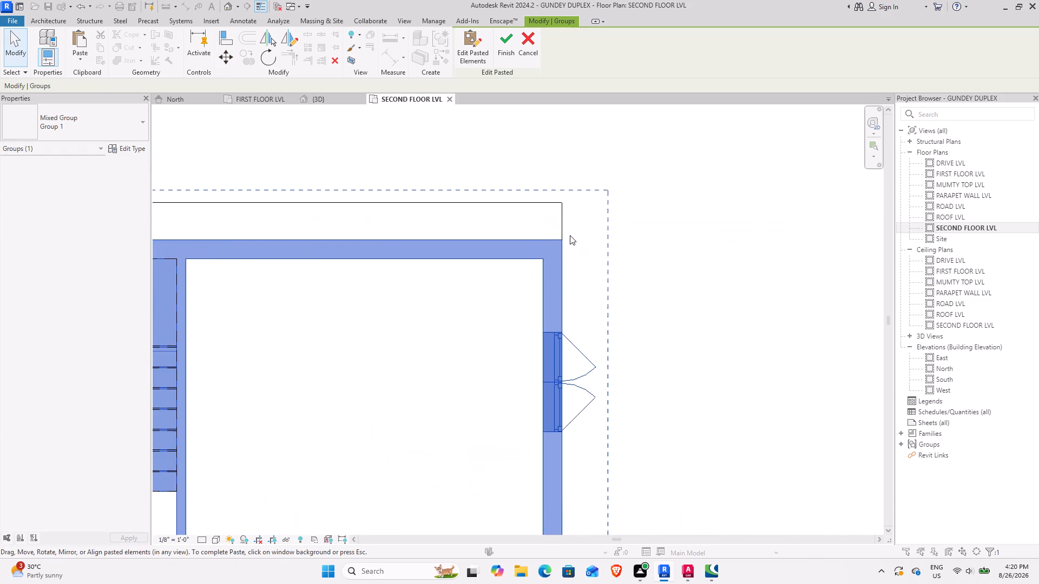
scroll(445, 312, "down", 9)
middle_click_drag(416, 313, 537, 274)
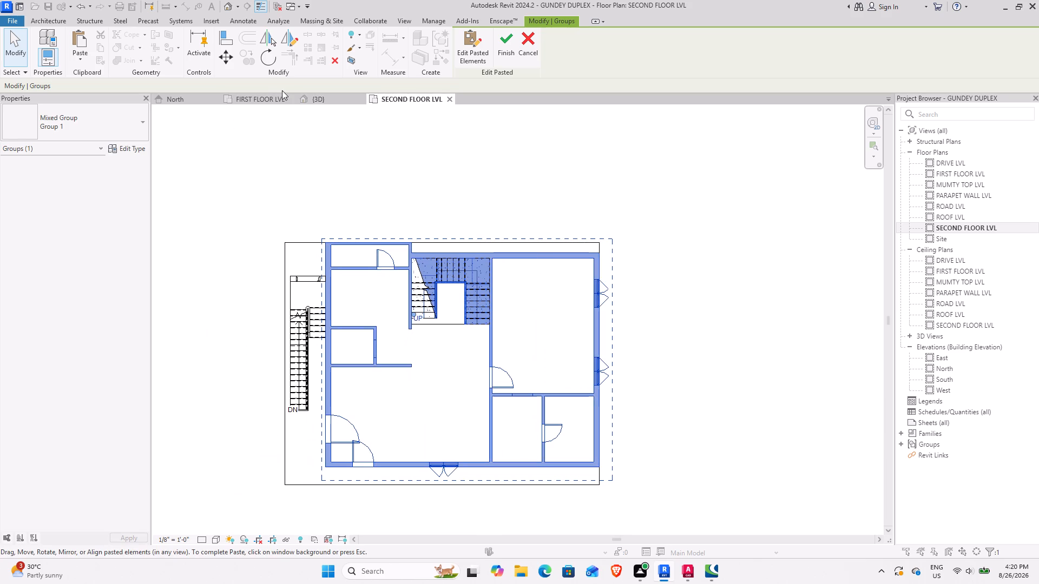
left_click(319, 102)
middle_click_drag(464, 324, 449, 318)
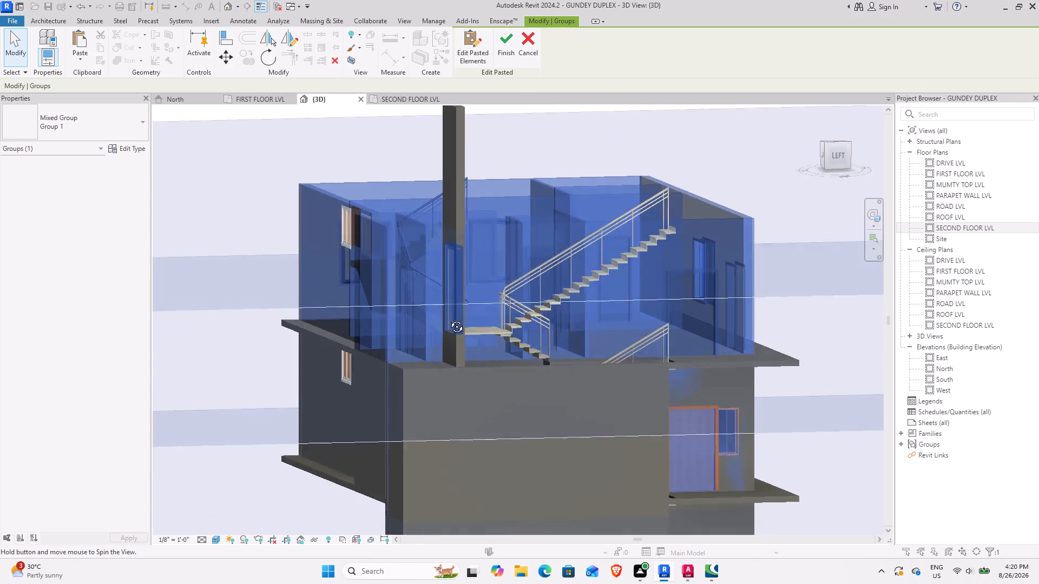
middle_click_drag(449, 318, 426, 288)
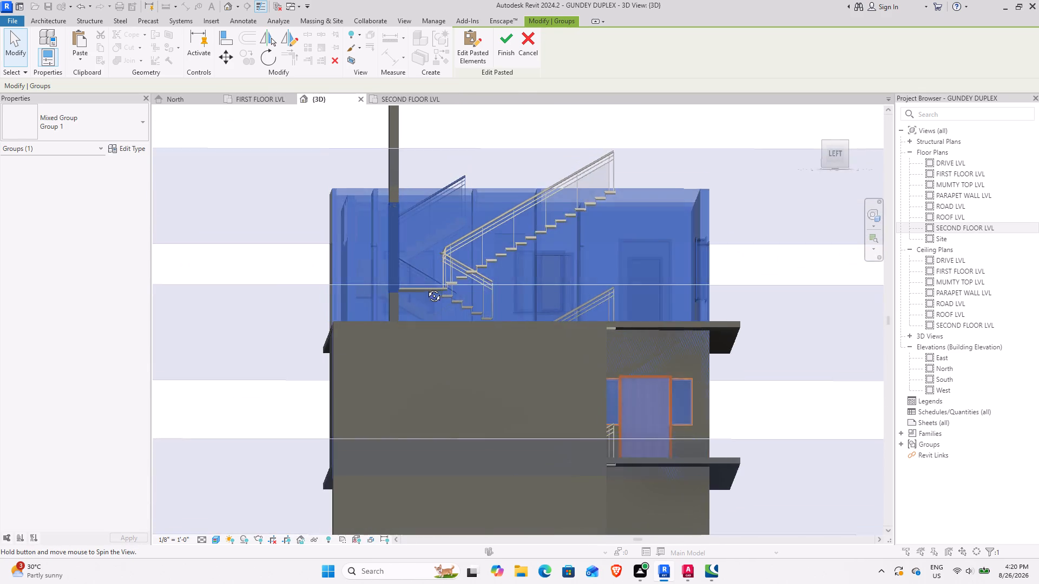
middle_click_drag(426, 288, 425, 320)
scroll(420, 335, "down", 3)
middle_click_drag(411, 344, 425, 327, "shift")
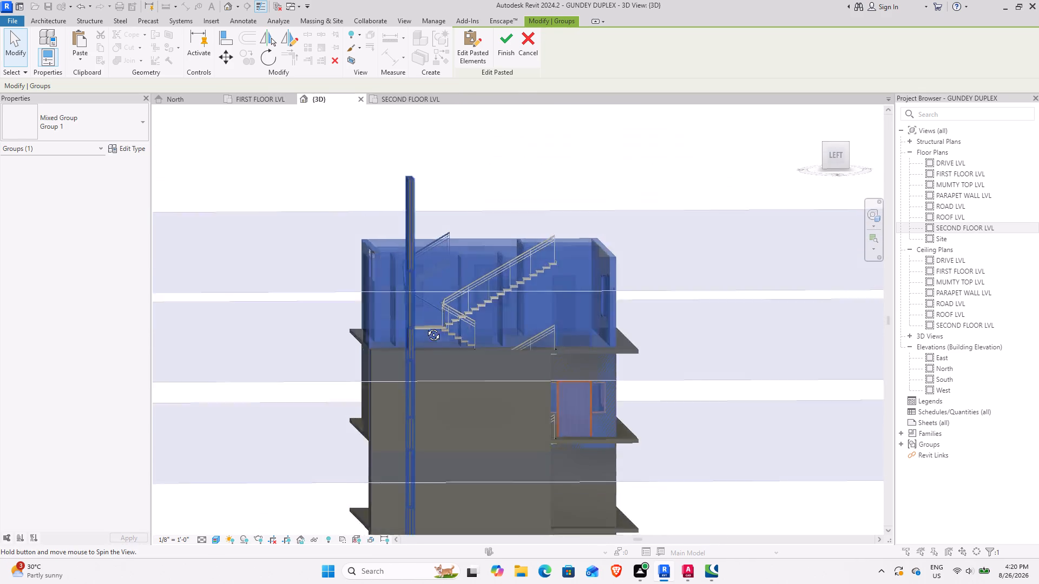
middle_click_drag(425, 327, 338, 348, "shift")
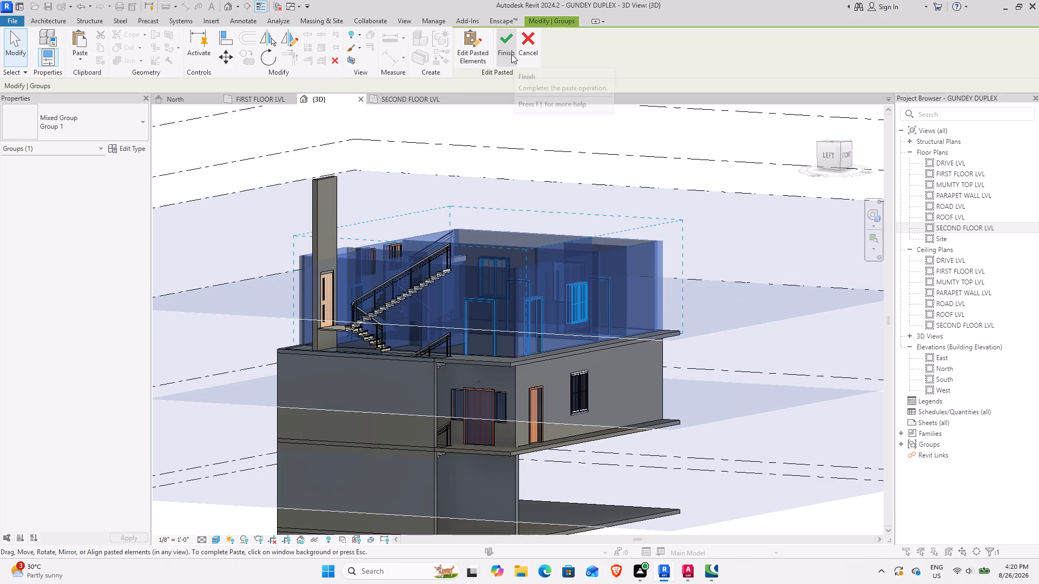
Finish pasting the mixed group of walls, doors, windows and stair onto SECOND FLOOR LVL, accepting the omission of unhosted inserts.
left_click(511, 54)
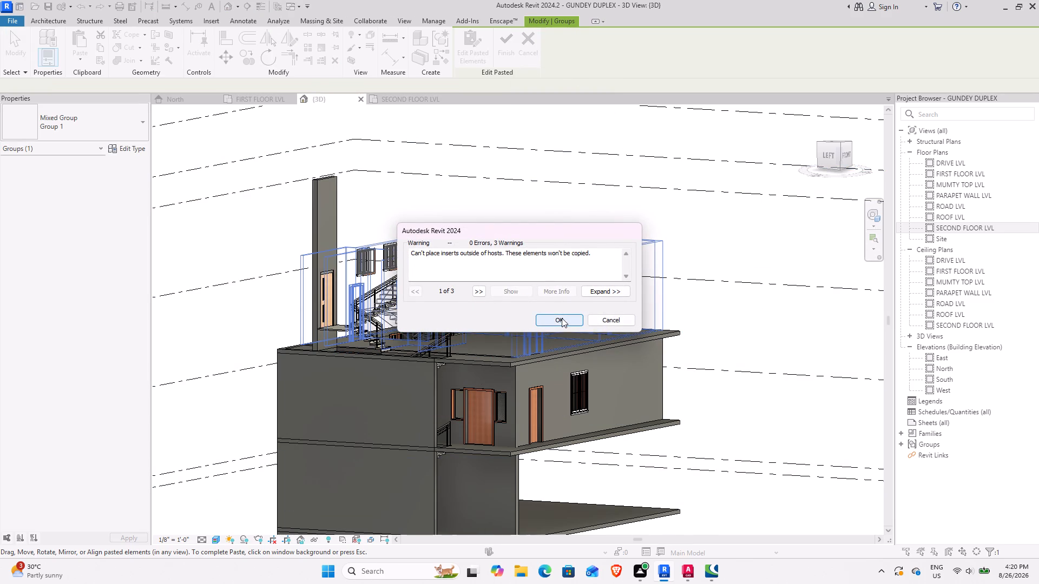
left_click(562, 318)
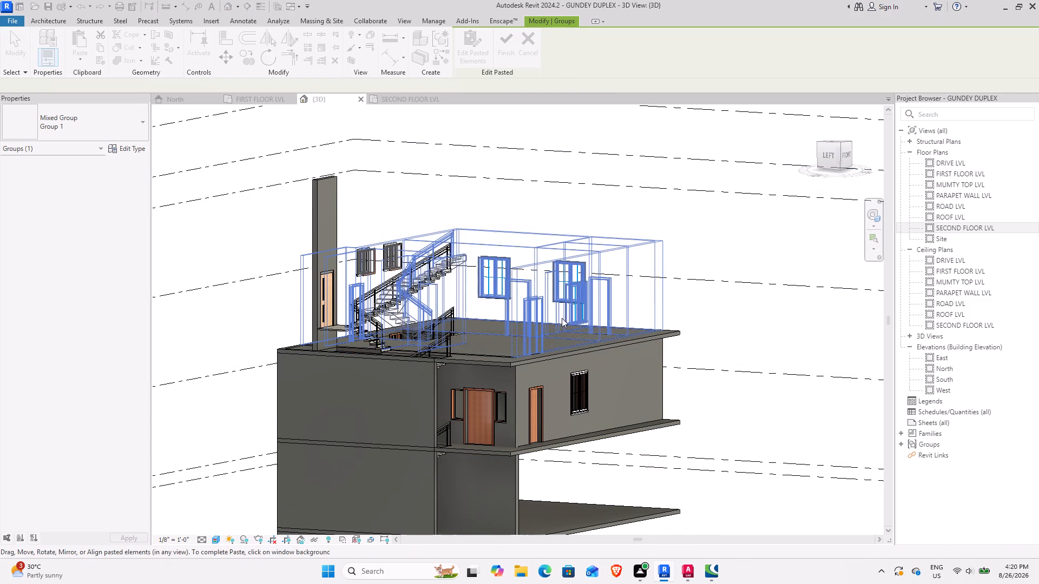
Examine the pasted second-floor walls, openings and interior stair in the 3D view from the front, side and above.
middle_click_drag(571, 362, 518, 434, "shift")
middle_click_drag(522, 435, 554, 448, "shift")
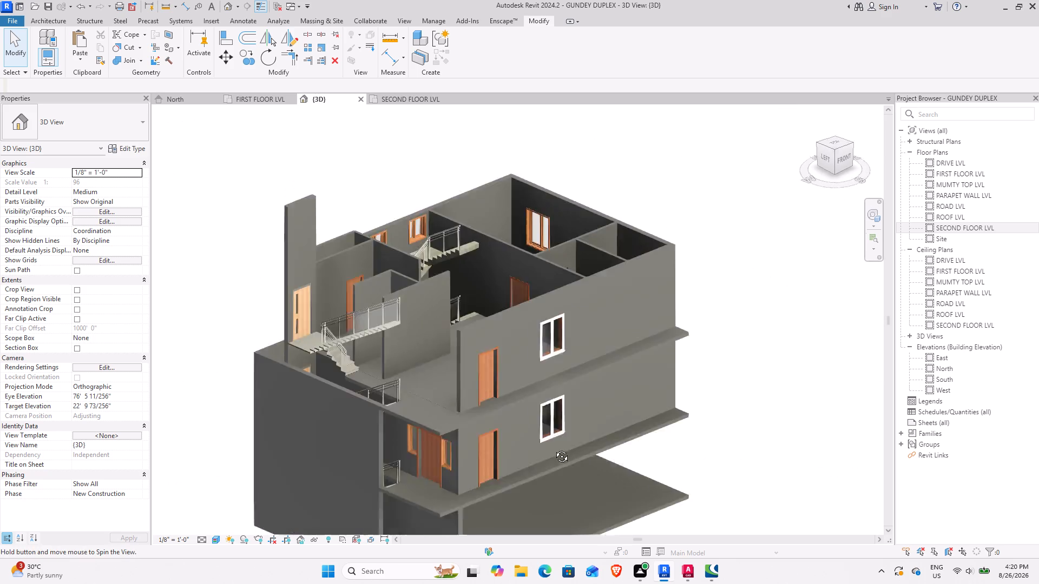
middle_click_drag(554, 448, 574, 529, "shift")
middle_click_drag(534, 460, 587, 421, "shift")
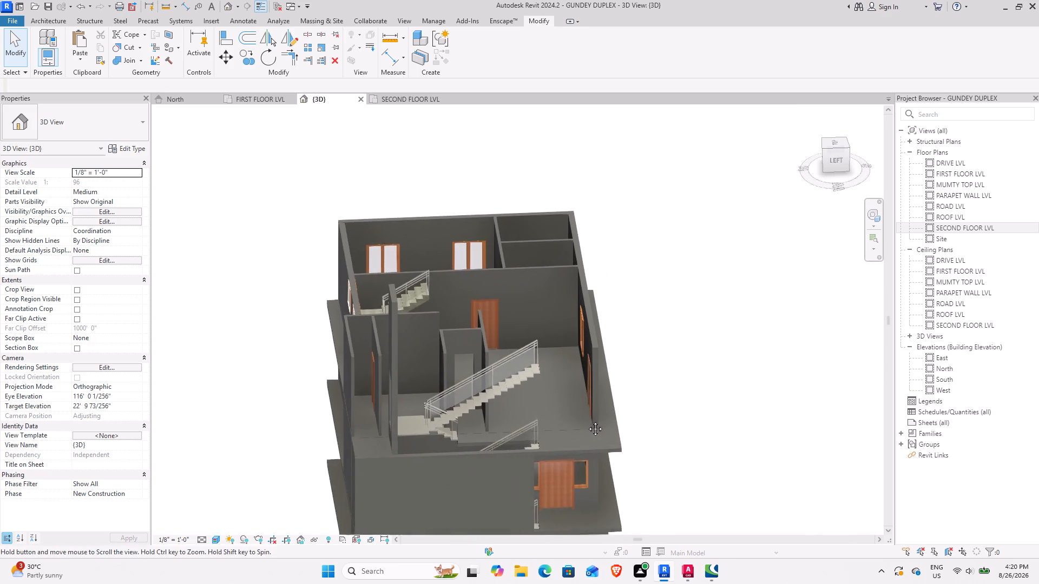
middle_click_drag(587, 421, 544, 460, "shift")
middle_click_drag(538, 432, 367, 427, "shift")
scroll(436, 397, "down", 3)
middle_click_drag(458, 374, 360, 449)
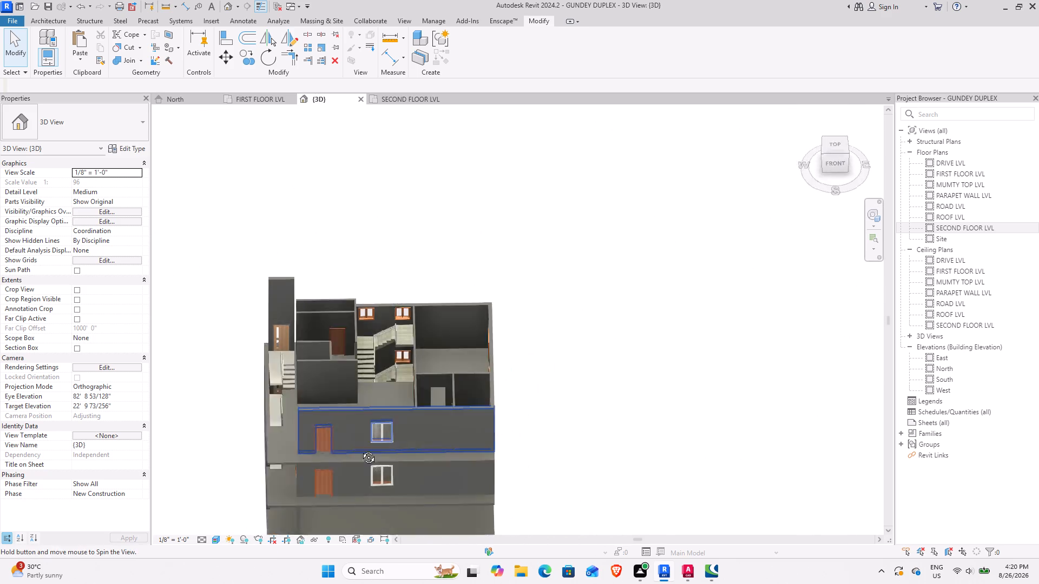
middle_click_drag(360, 449, 338, 463)
middle_click_drag(388, 427, 397, 448, "shift")
scroll(376, 340, "up", 5)
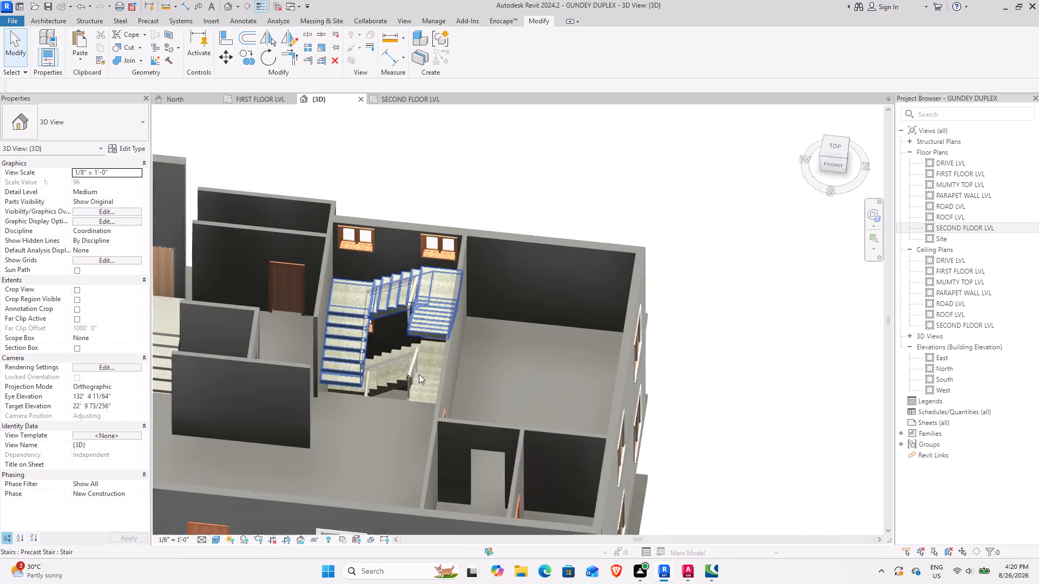
scroll(419, 374, "up", 4)
middle_click_drag(348, 440, 381, 416, "shift")
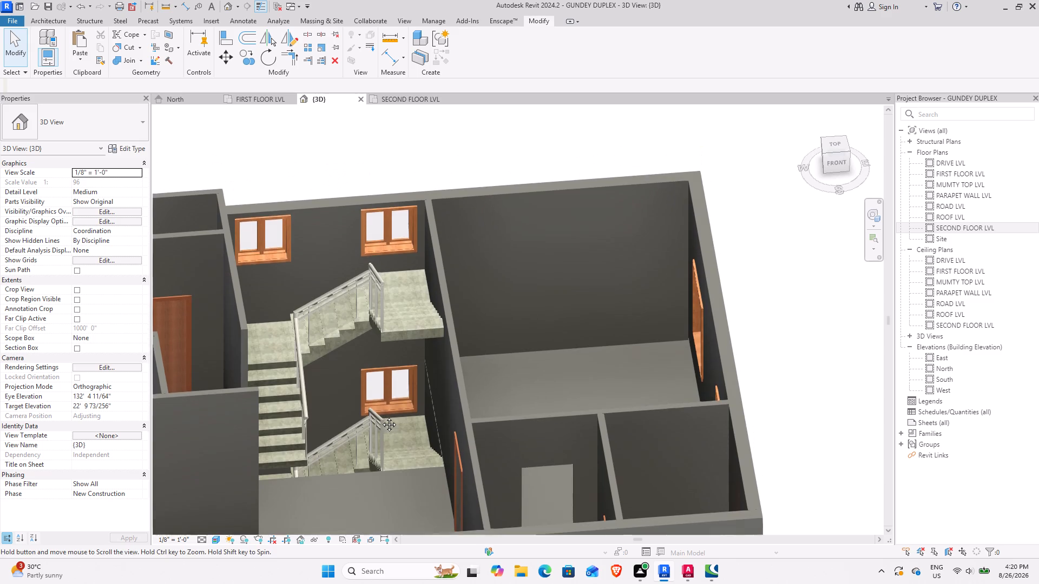
middle_click_drag(381, 416, 381, 421, "shift")
middle_click_drag(336, 461, 294, 454, "shift")
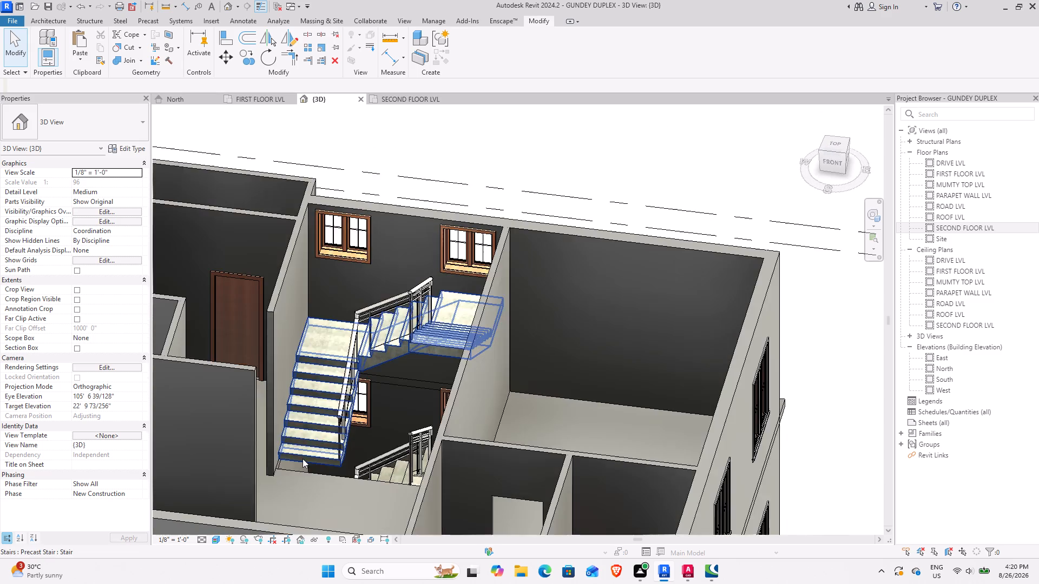
scroll(307, 460, "down", 3)
middle_click_drag(301, 468, 287, 480, "shift")
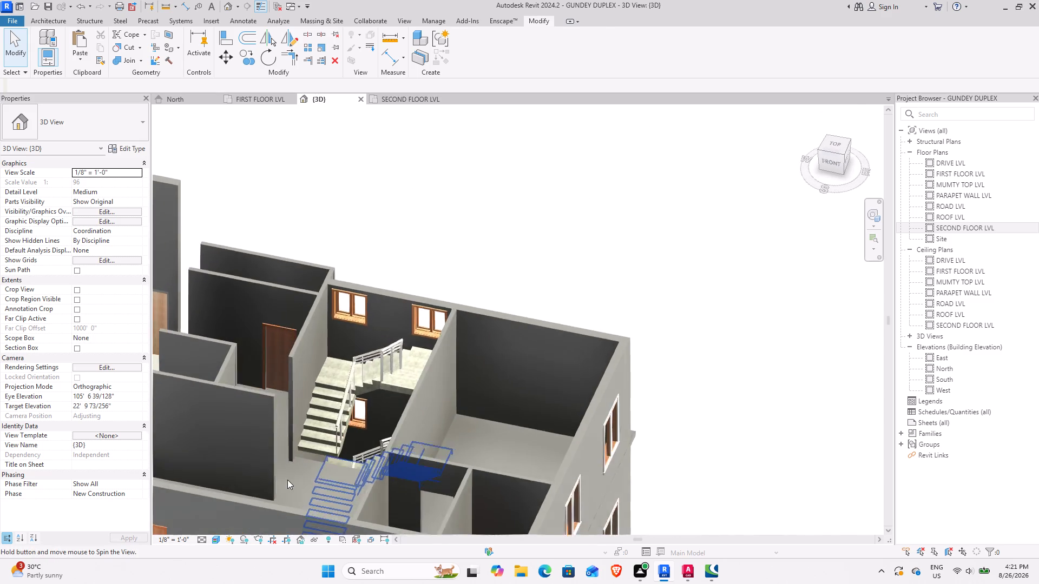
middle_click_drag(292, 483, 344, 406, "shift")
scroll(332, 448, "down", 4)
middle_click_drag(315, 453, 439, 318)
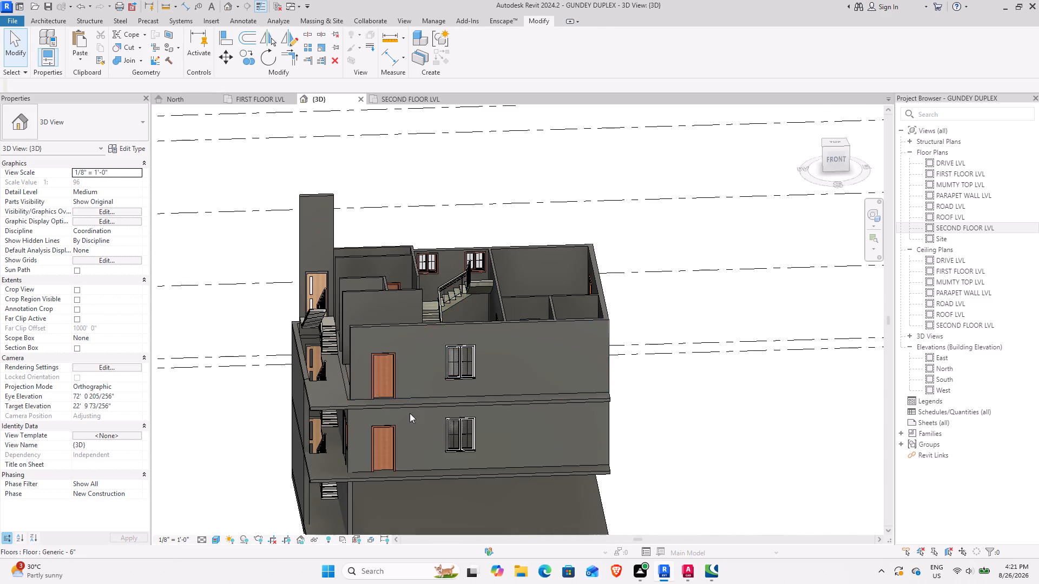
scroll(455, 345, "down", 2)
middle_click_drag(432, 384, 383, 457, "shift")
middle_click_drag(439, 354, 424, 369, "shift")
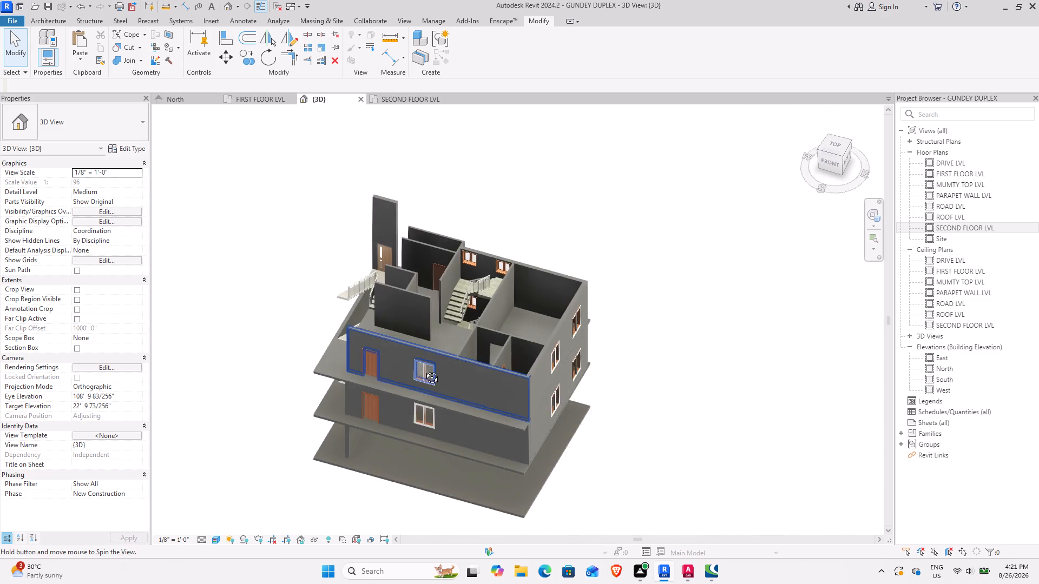
middle_click_drag(424, 369, 455, 362, "shift")
In the SECOND FLOOR LVL slab's boundary, draw a line about 3' 6 1/2" along the interior stair's lowest step and return it to the opening's south edge.
scroll(451, 289, "up", 8)
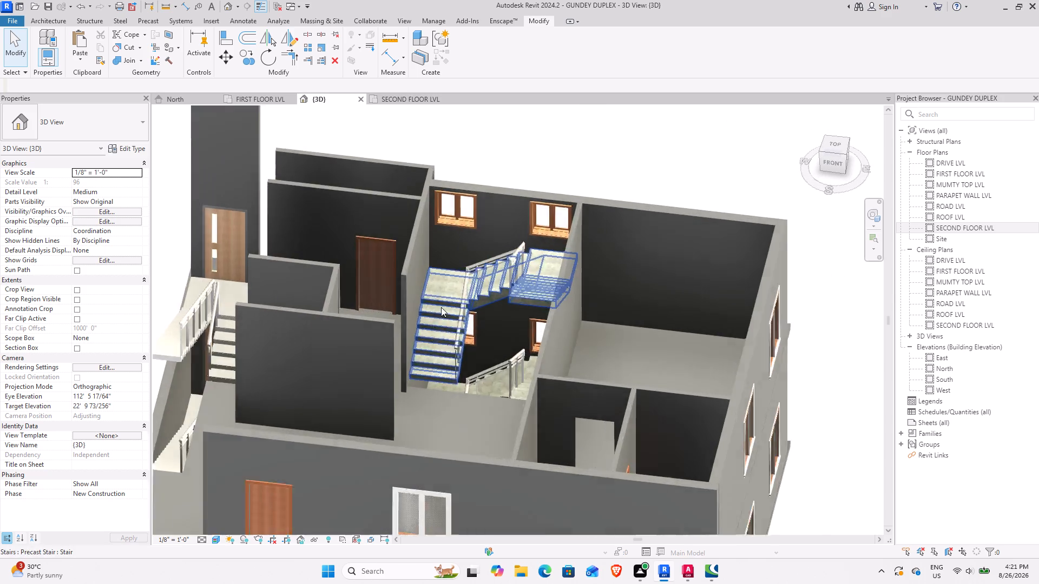
scroll(441, 307, "up", 1)
scroll(426, 412, "up", 4)
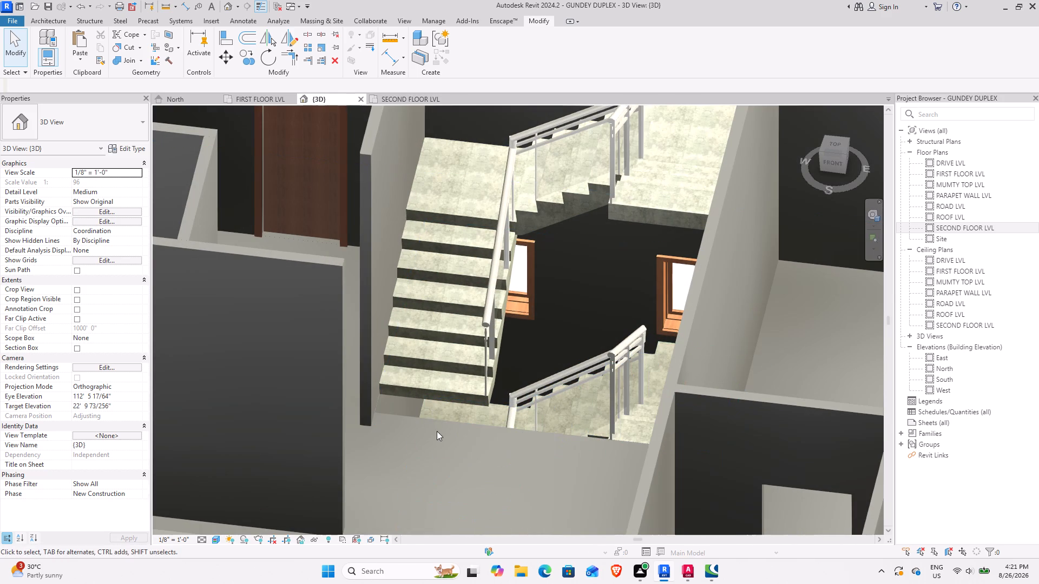
left_click(451, 426)
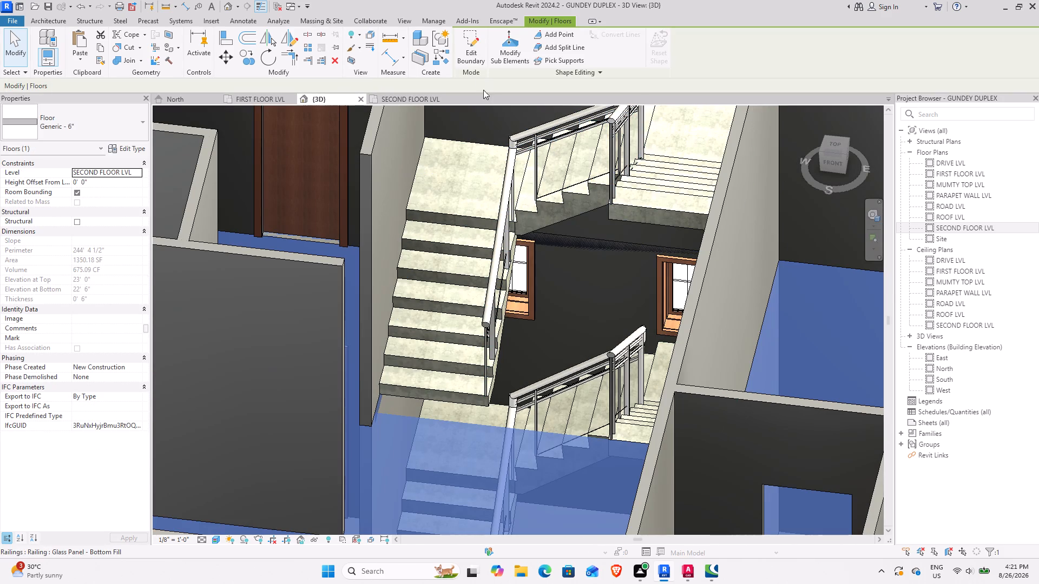
left_click(477, 55)
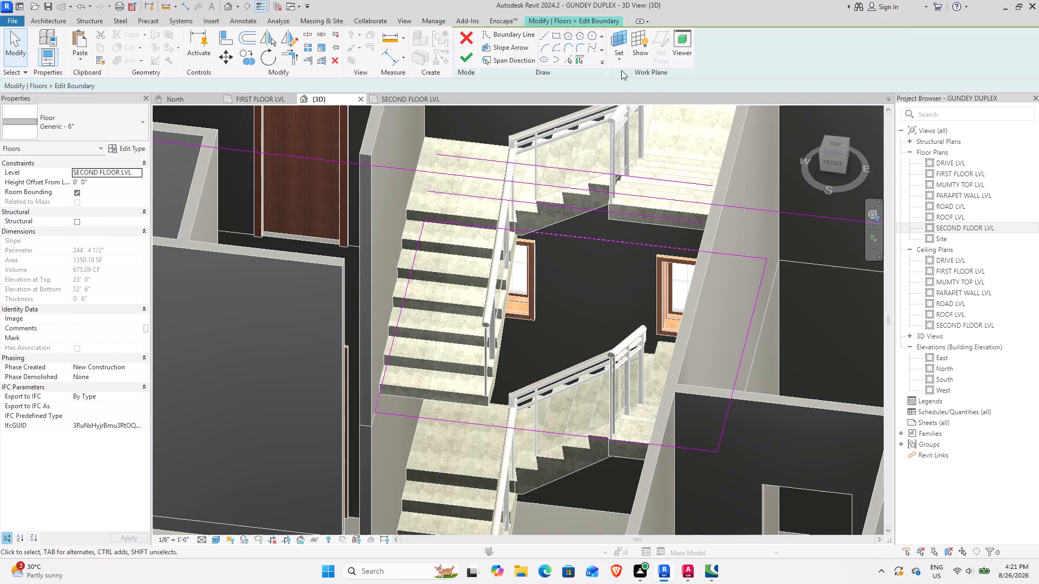
left_click(827, 148)
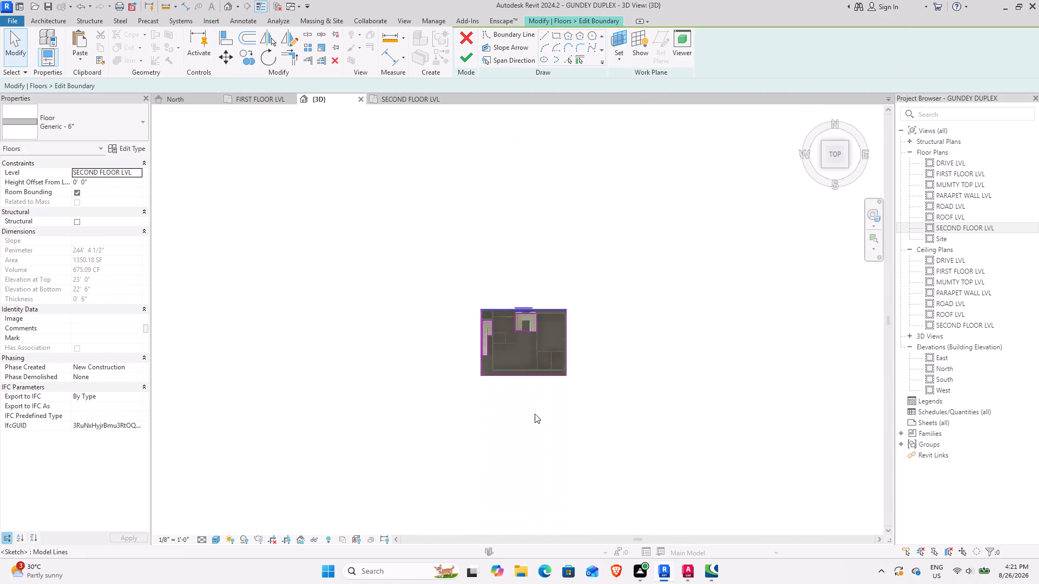
scroll(531, 278, "up", 16)
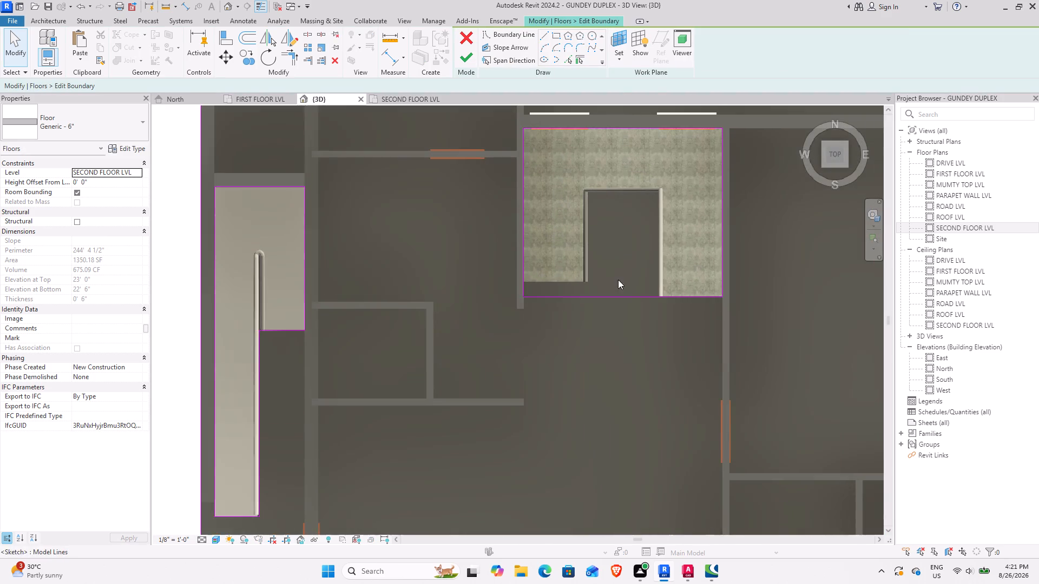
middle_click_drag(614, 283, 505, 362)
scroll(480, 356, "up", 6)
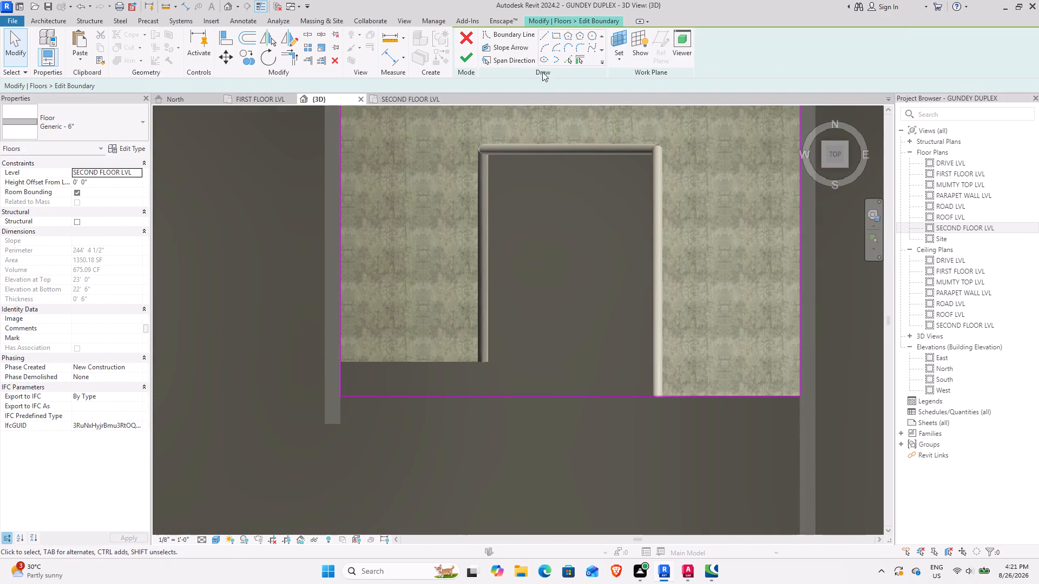
left_click(544, 36)
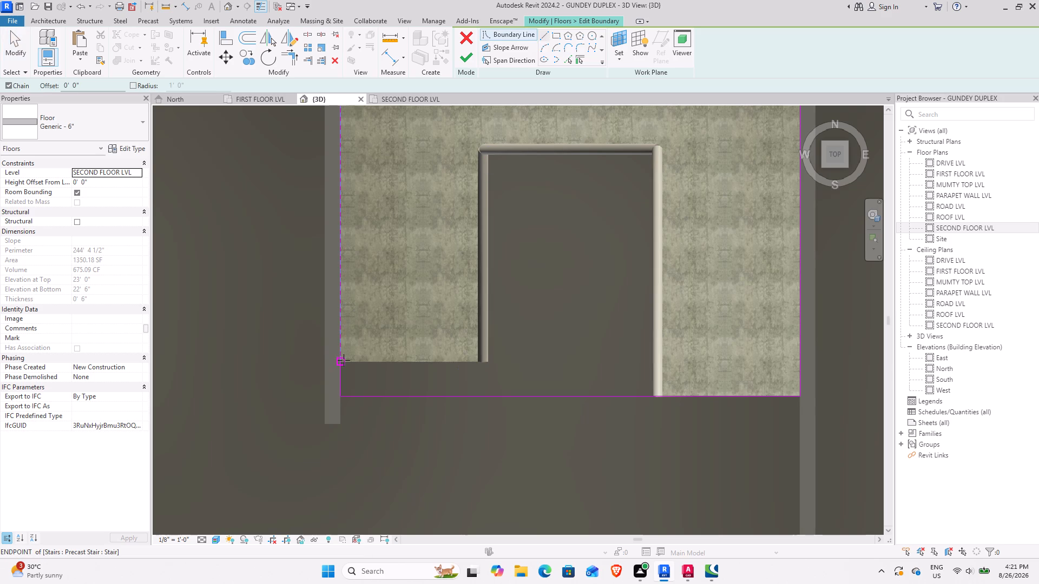
left_click(344, 360)
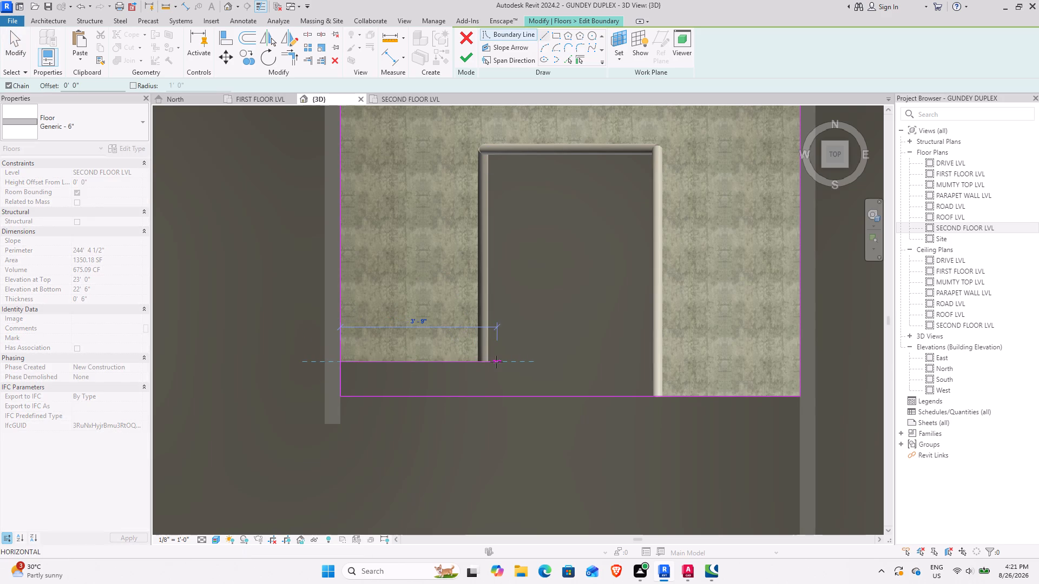
left_click(491, 362)
left_click(489, 399)
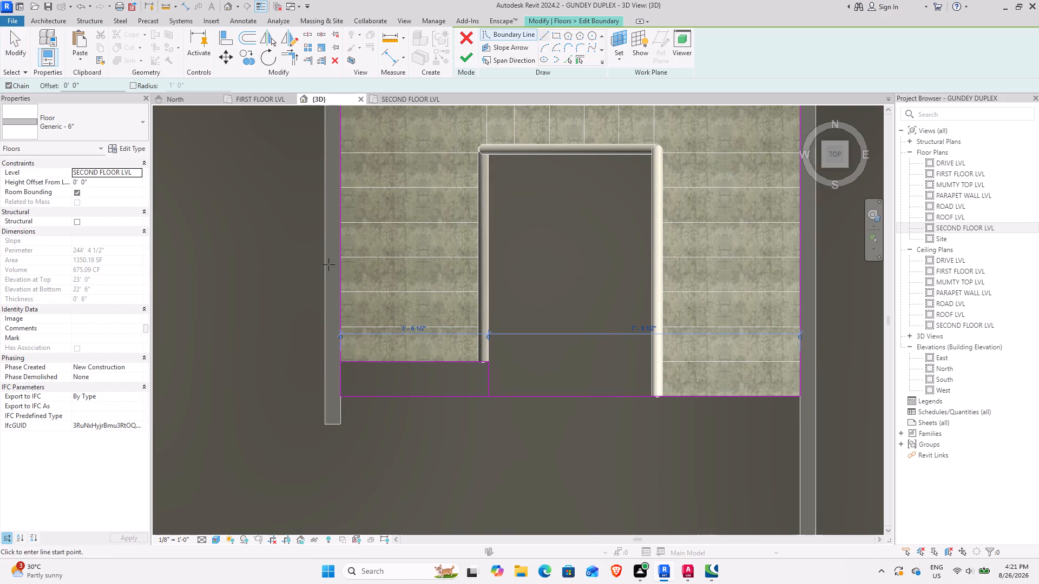
Split the stair opening's south edge, trim the boundary corners to the new lines, and delete the leftover west segment.
left_click(311, 35)
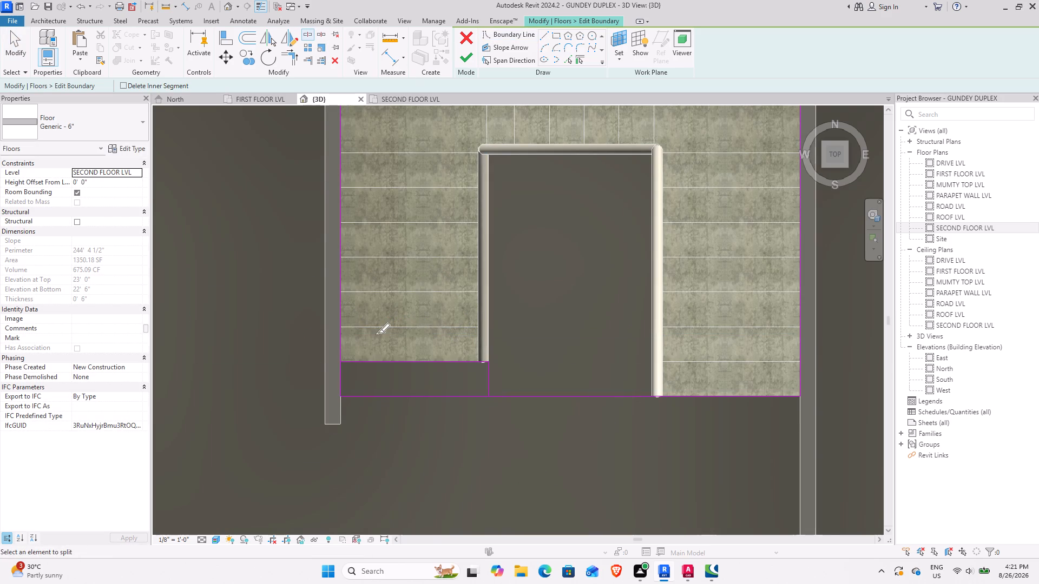
left_click(381, 394)
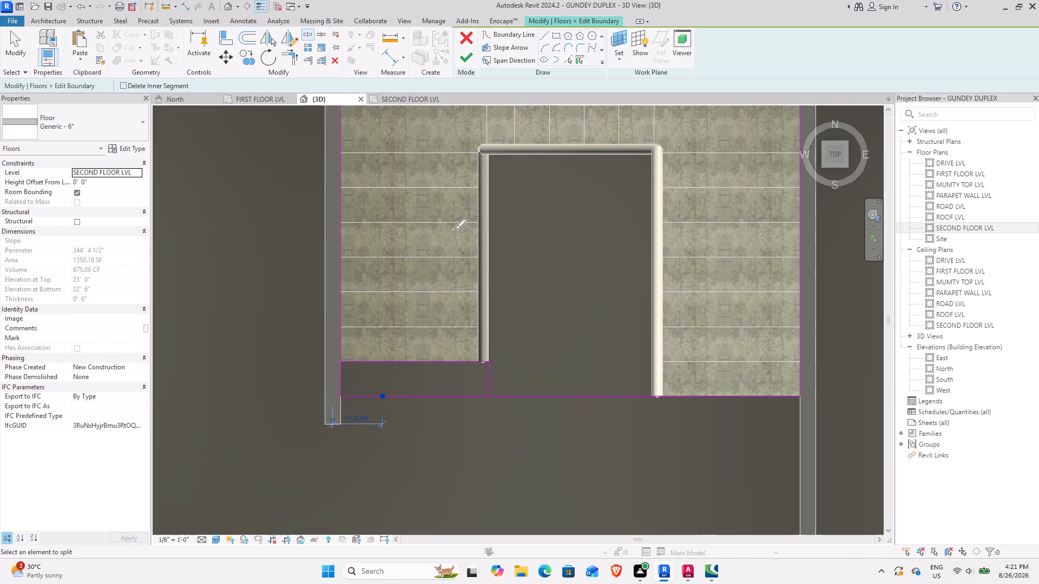
left_click(292, 61)
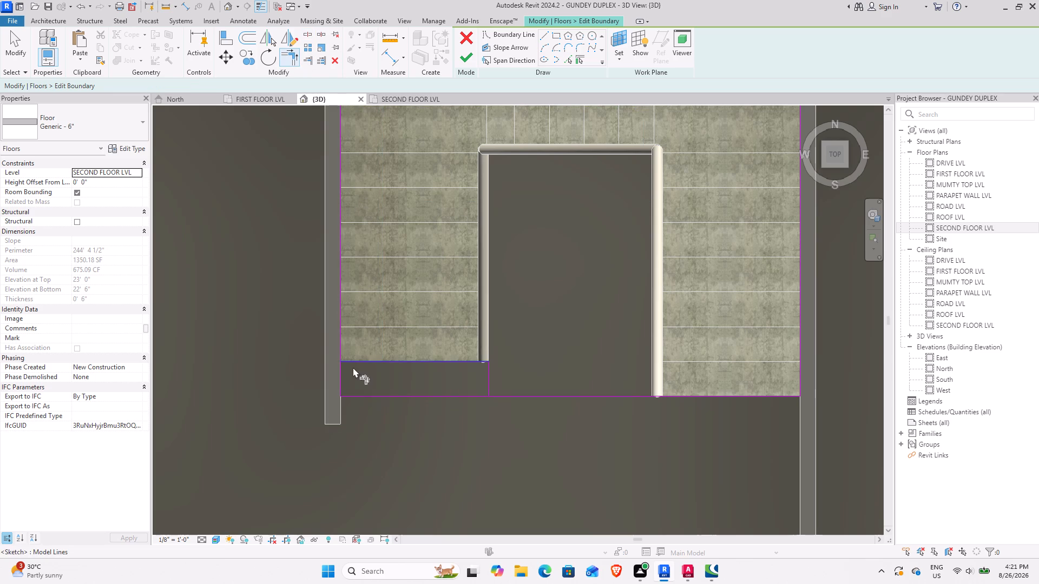
left_click(337, 330)
left_click(351, 359)
left_click(493, 382)
left_click(508, 394)
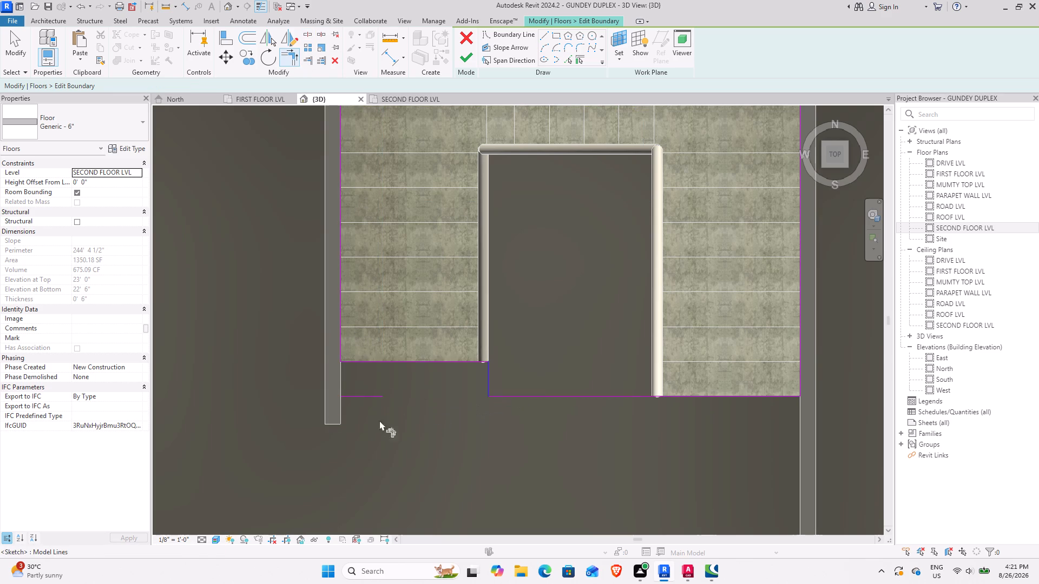
key("Escape")
left_click(365, 391)
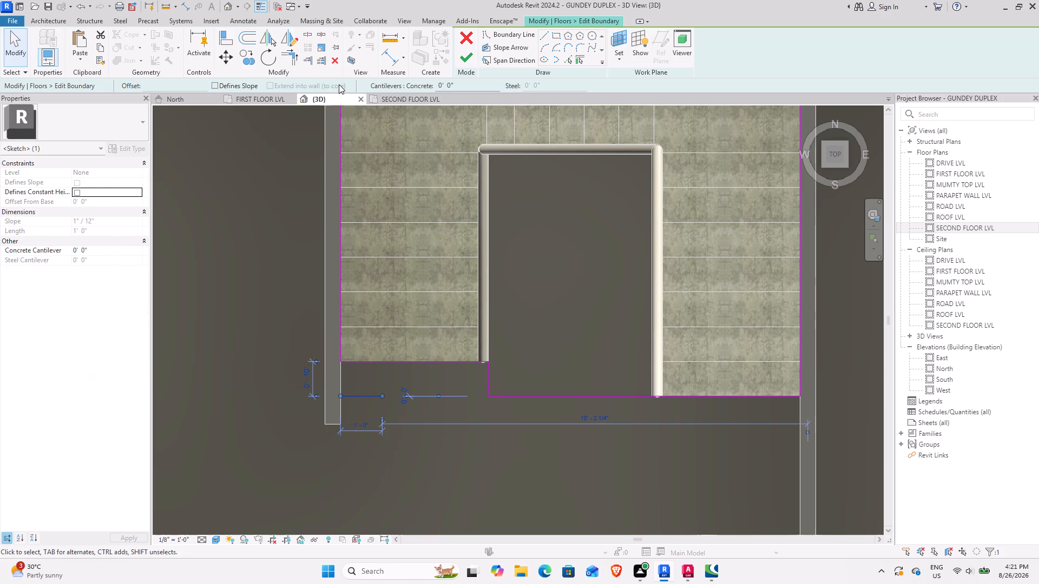
left_click(331, 61)
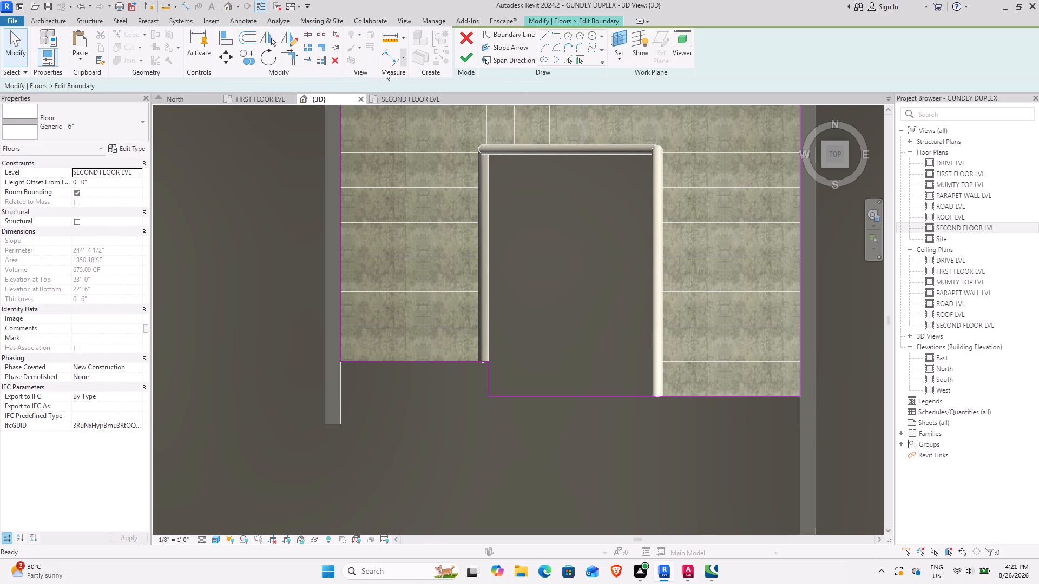
Finish the slab boundary edit without attaching the walls below to the floor's bottom.
left_click(469, 64)
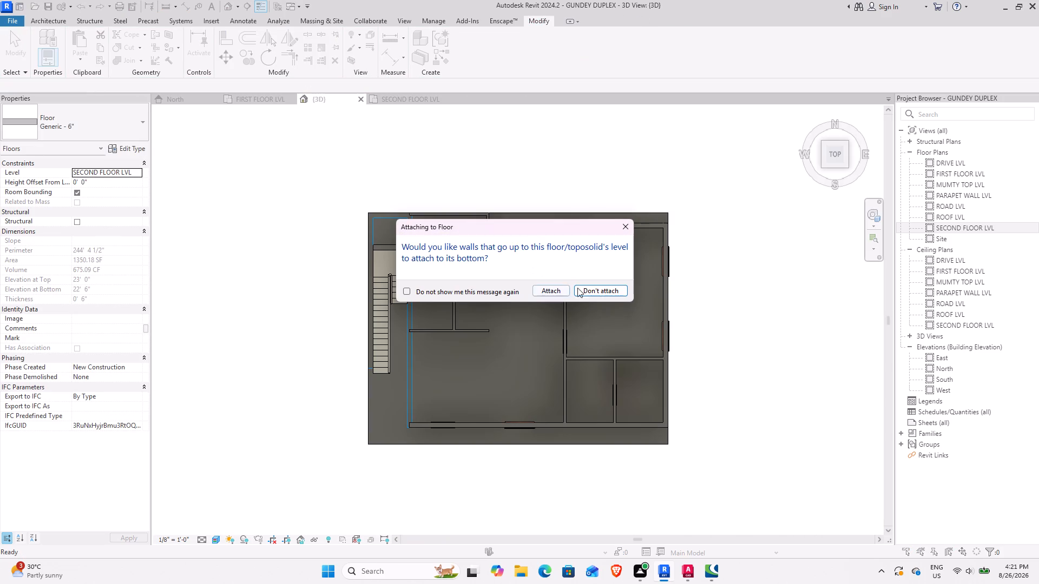
left_click(595, 286)
Examine in plan and 3D how the reshaped slab opening meets the foot of the second-floor interior stair.
scroll(329, 303, "down", 7)
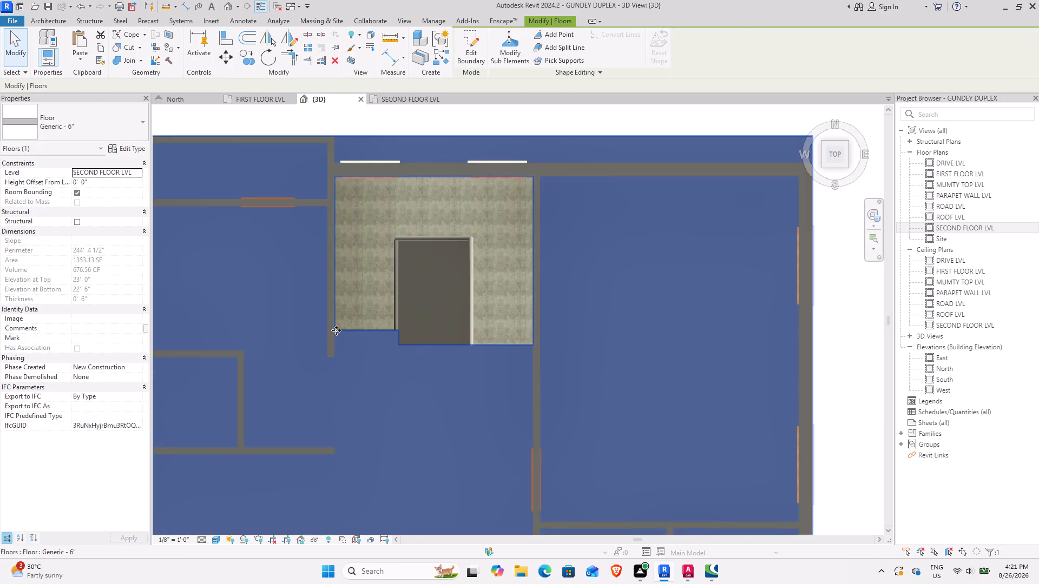
middle_click_drag(337, 329, 354, 204, "shift")
middle_click_drag(364, 349, 309, 295, "shift")
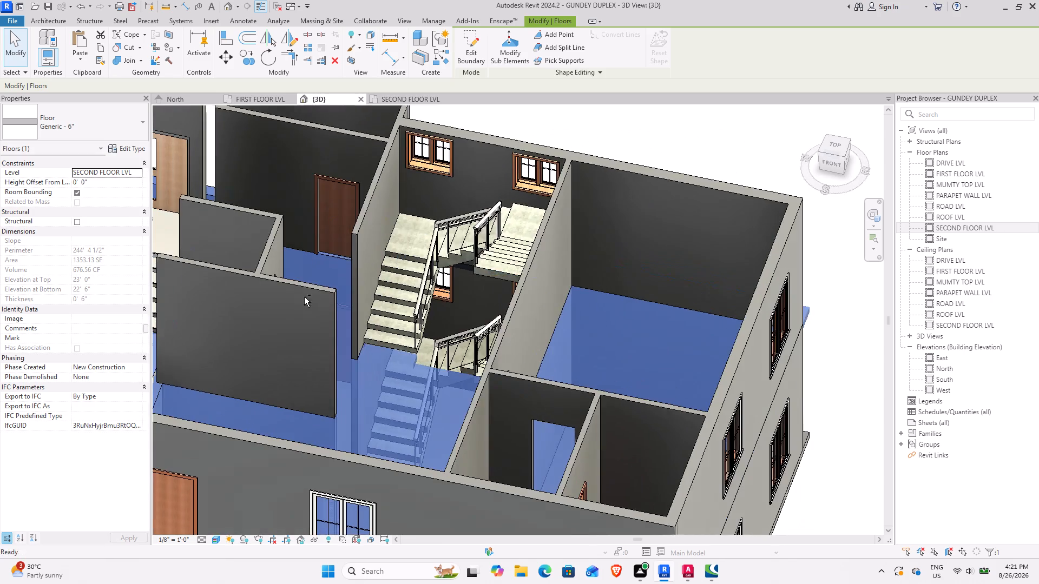
scroll(364, 350, "down", 3)
scroll(389, 326, "up", 8)
middle_click_drag(356, 442, 340, 448, "shift")
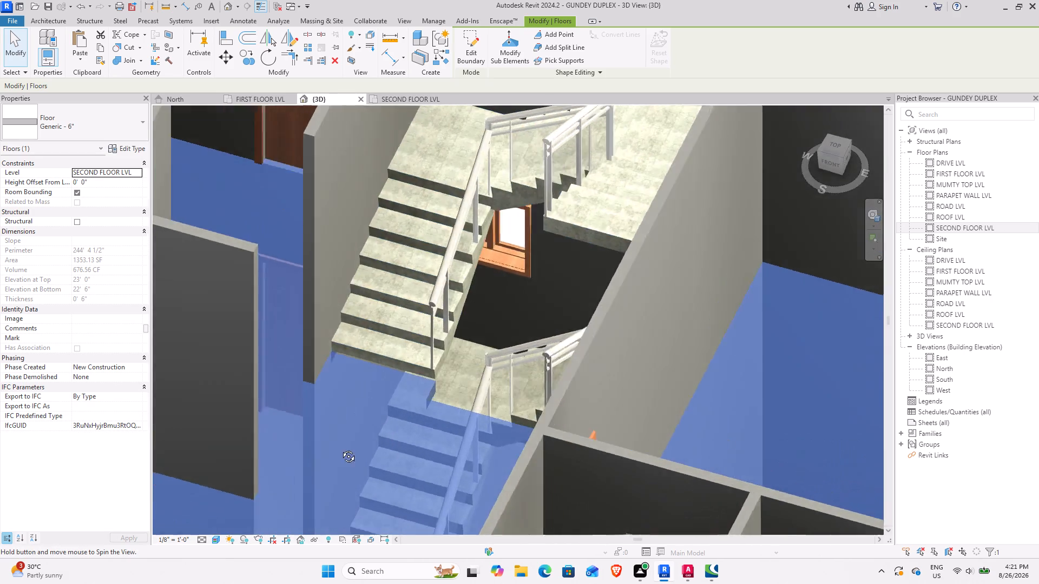
middle_click_drag(340, 448, 360, 392, "shift")
scroll(385, 401, "up", 3)
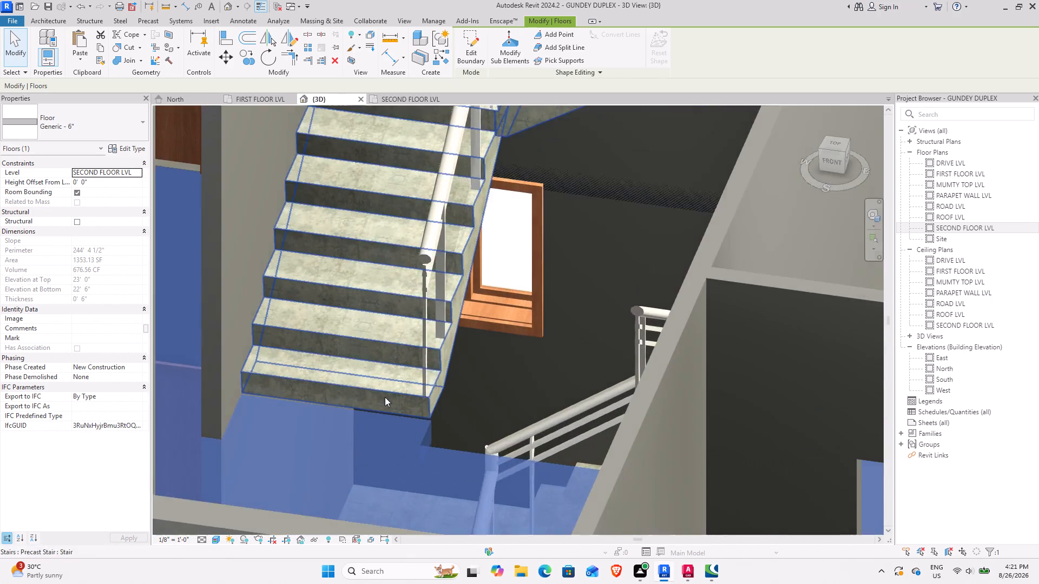
scroll(385, 397, "up", 4)
scroll(423, 435, "down", 4)
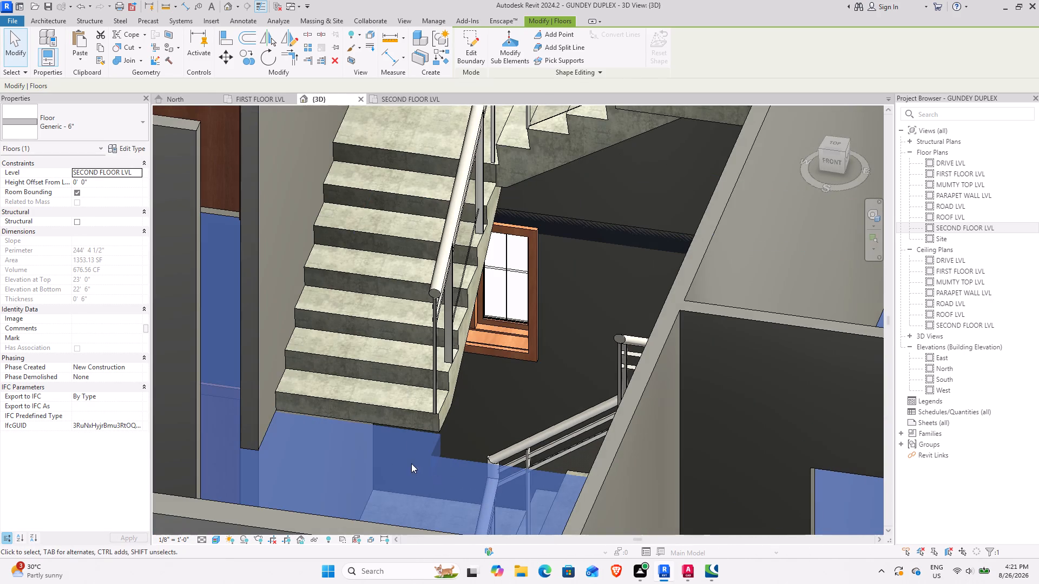
scroll(411, 463, "down", 4)
middle_click_drag(400, 463, 552, 369, "shift")
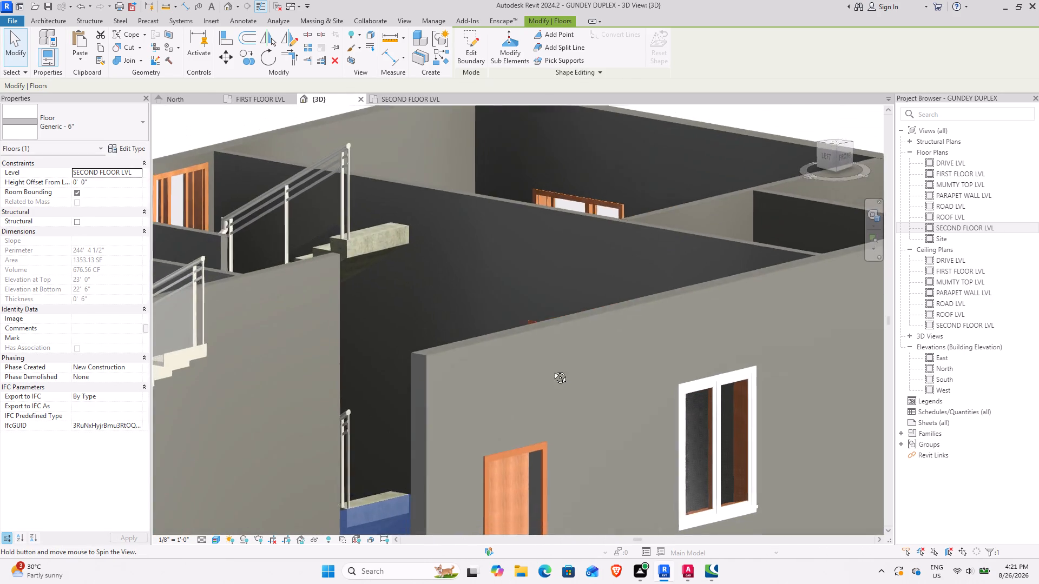
Examine the SECOND FLOOR LVL slab and its interior stair opening in 3D from several sides and close up.
middle_click_drag(552, 369, 491, 354, "shift")
middle_click_drag(486, 354, 425, 433, "shift")
scroll(422, 433, "down", 8)
middle_click_drag(409, 443, 416, 447, "shift")
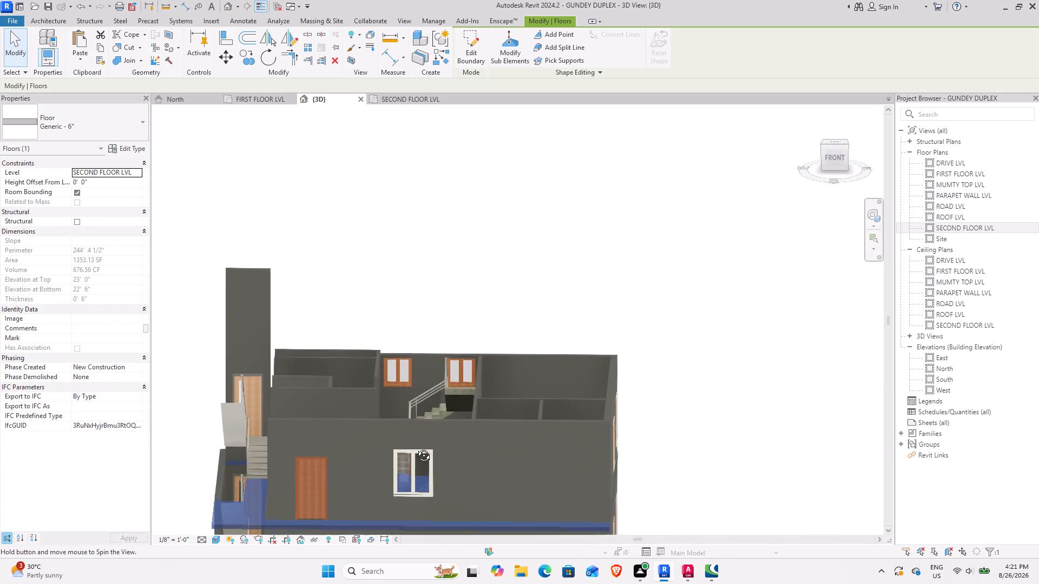
middle_click_drag(416, 447, 541, 514, "shift")
middle_click_drag(522, 512, 583, 436)
middle_click_drag(399, 502, 412, 481, "shift")
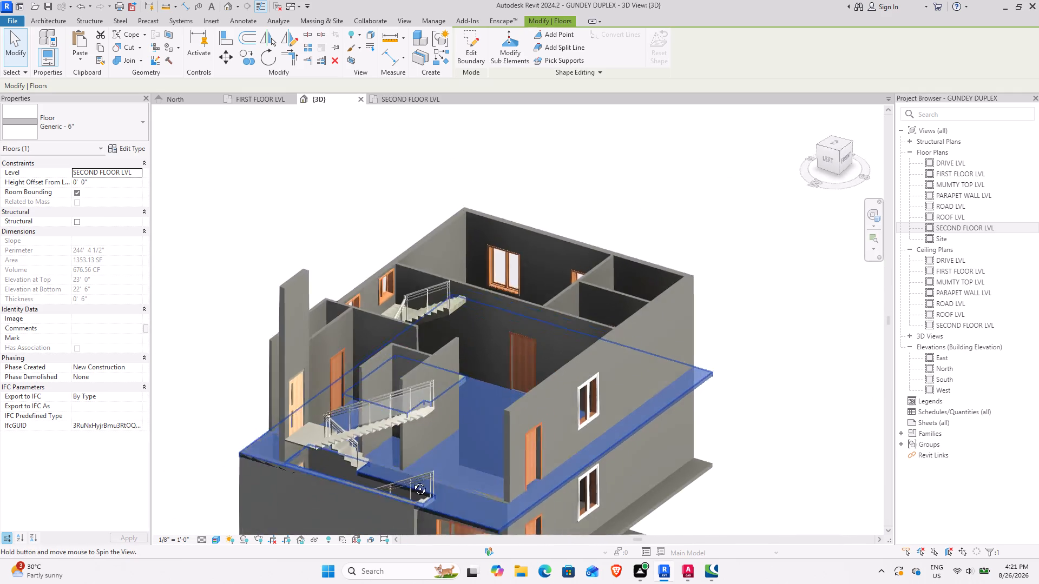
middle_click_drag(412, 481, 356, 439, "shift")
middle_click_drag(360, 463, 378, 437)
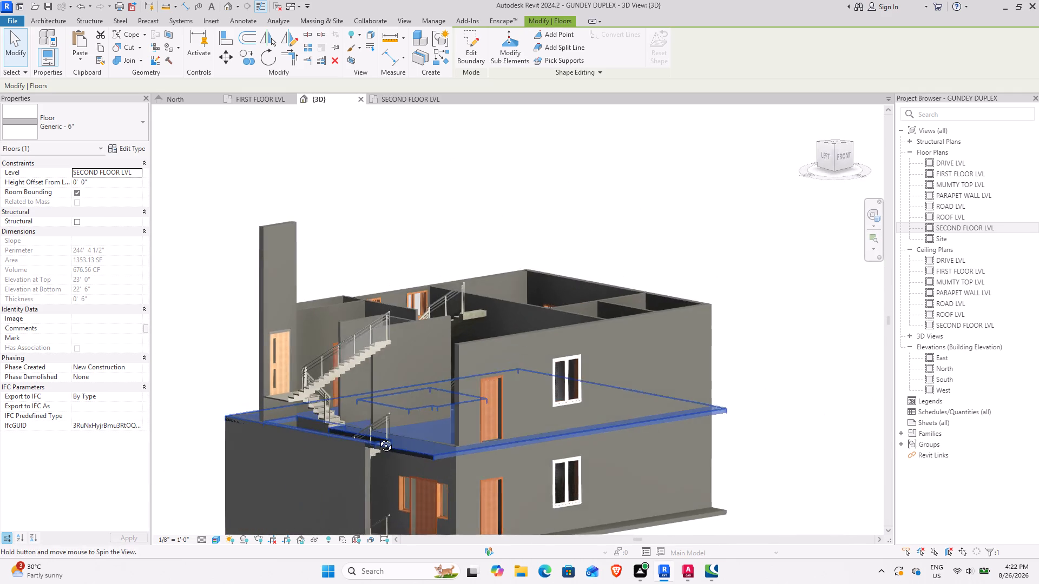
middle_click_drag(378, 437, 361, 470)
scroll(428, 393, "down", 3)
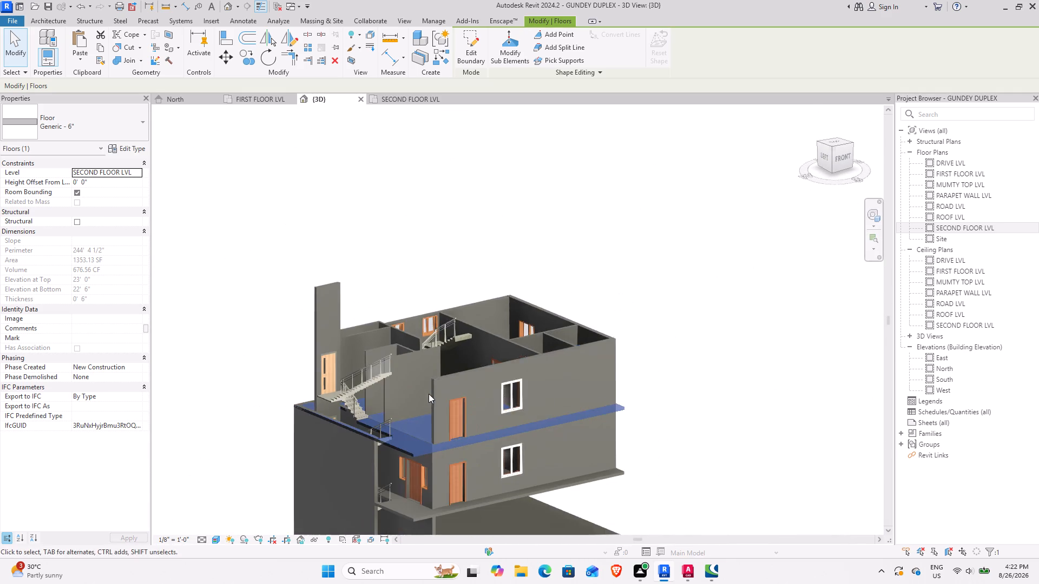
middle_click_drag(432, 390, 366, 508, "shift")
scroll(466, 363, "up", 6)
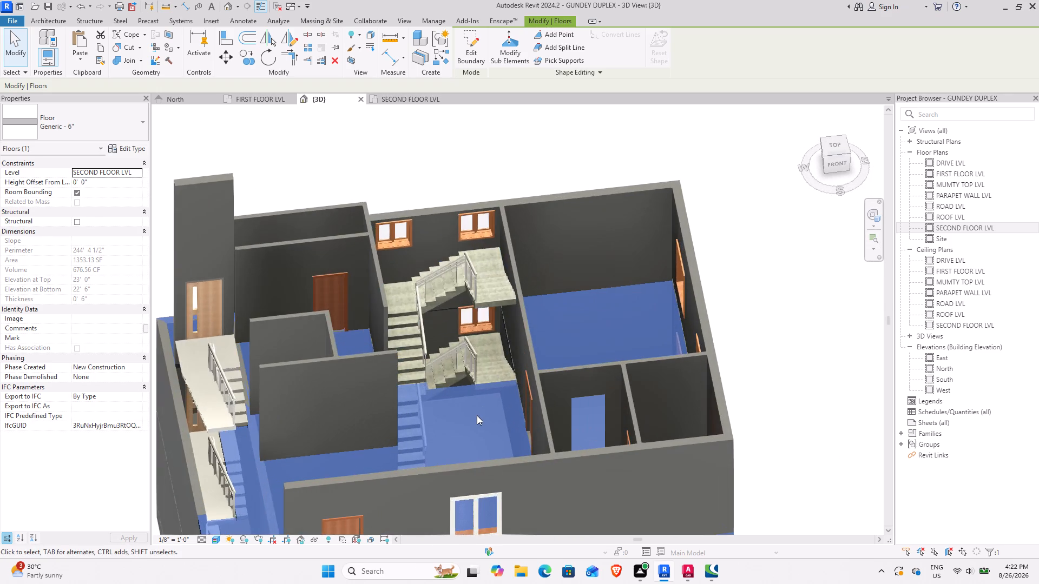
middle_click_drag(471, 415, 426, 448, "shift")
scroll(437, 395, "up", 3)
scroll(481, 396, "up", 1)
middle_click_drag(452, 416, 357, 487)
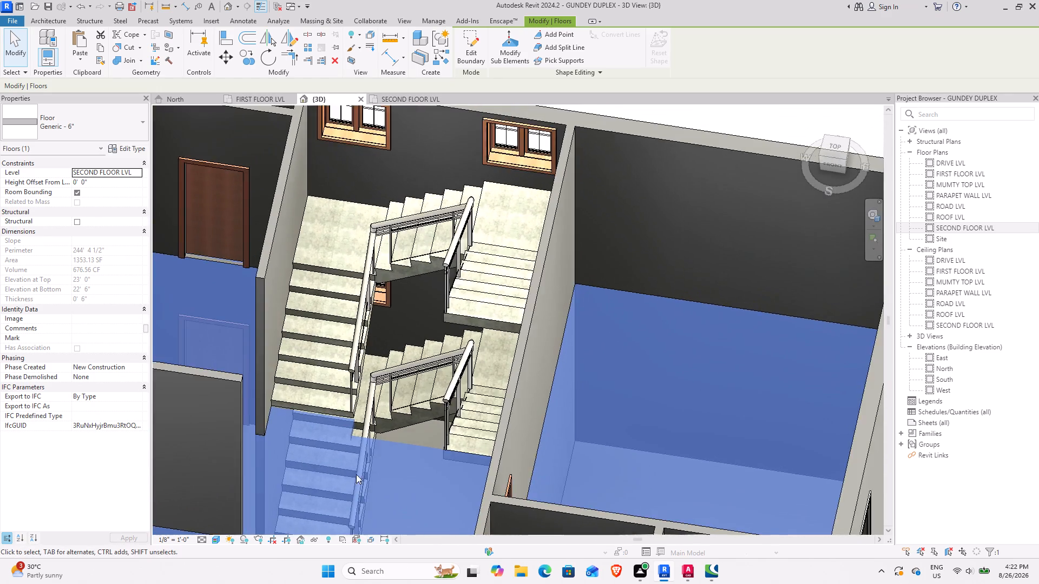
scroll(362, 454, "up", 2)
In the SECOND FLOOR LVL plan, sketch a railing 4' 0 1/2" along the stair opening's south edge plus a north-south return about 9 3/8" long.
left_click(407, 99)
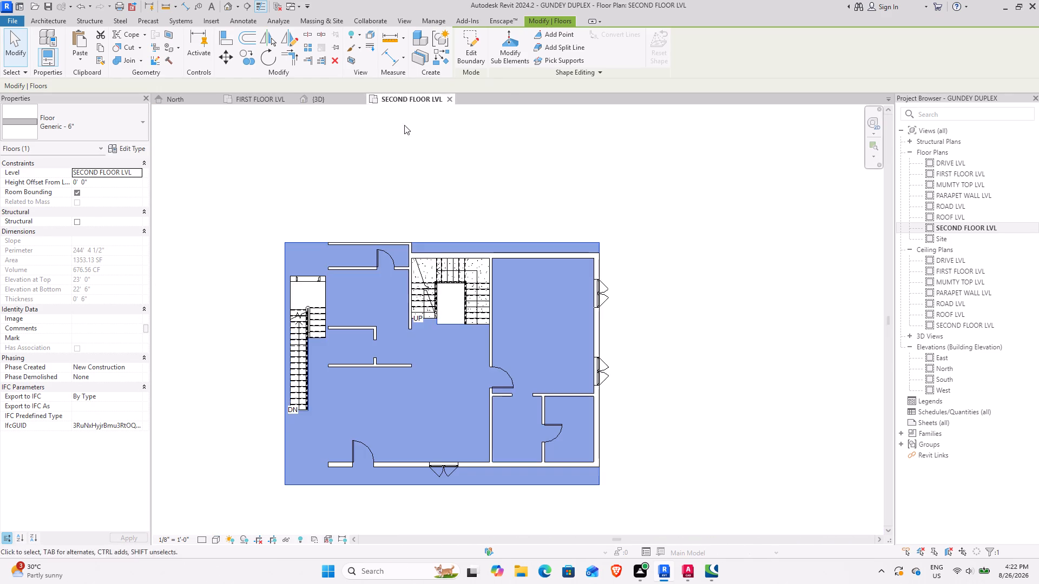
scroll(438, 314, "up", 10)
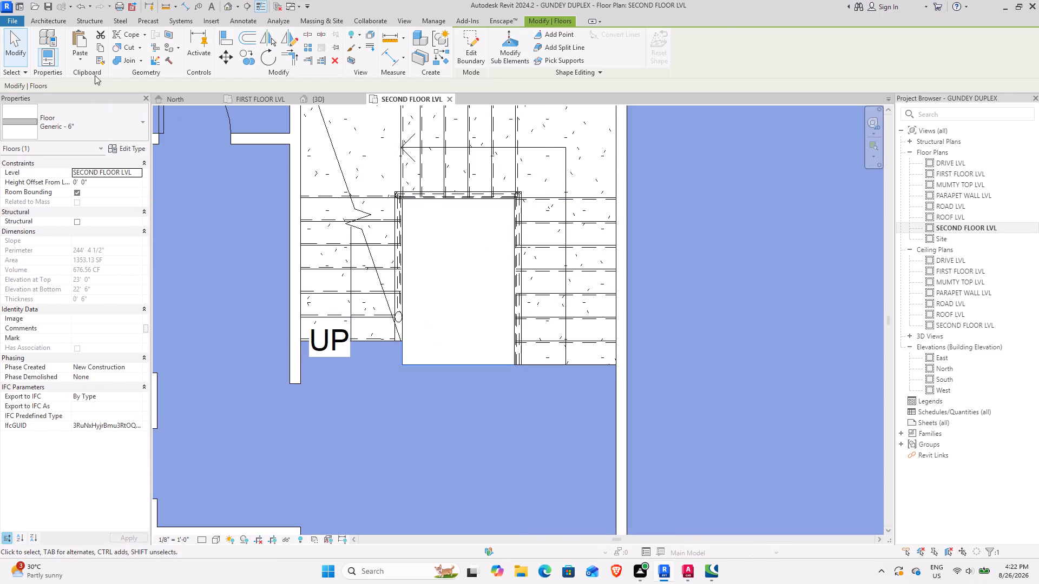
left_click(48, 16)
left_click(345, 42)
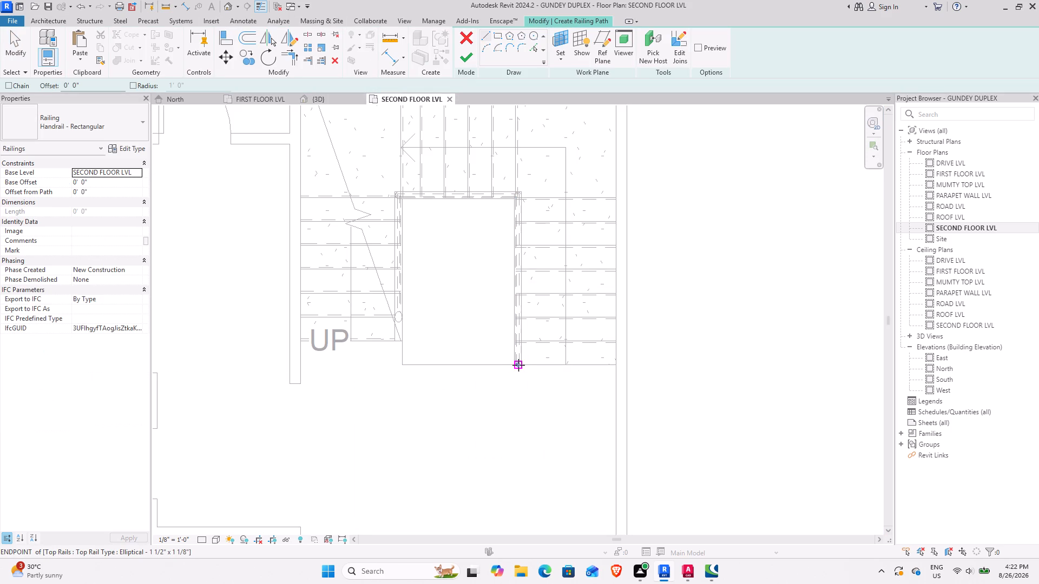
left_click(518, 365)
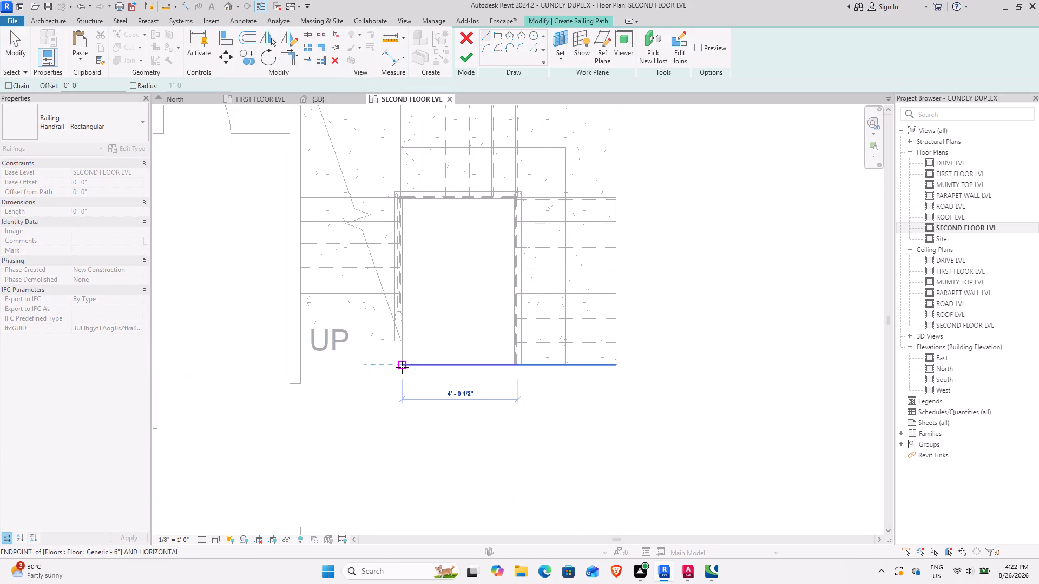
left_click(402, 367)
left_click(400, 344)
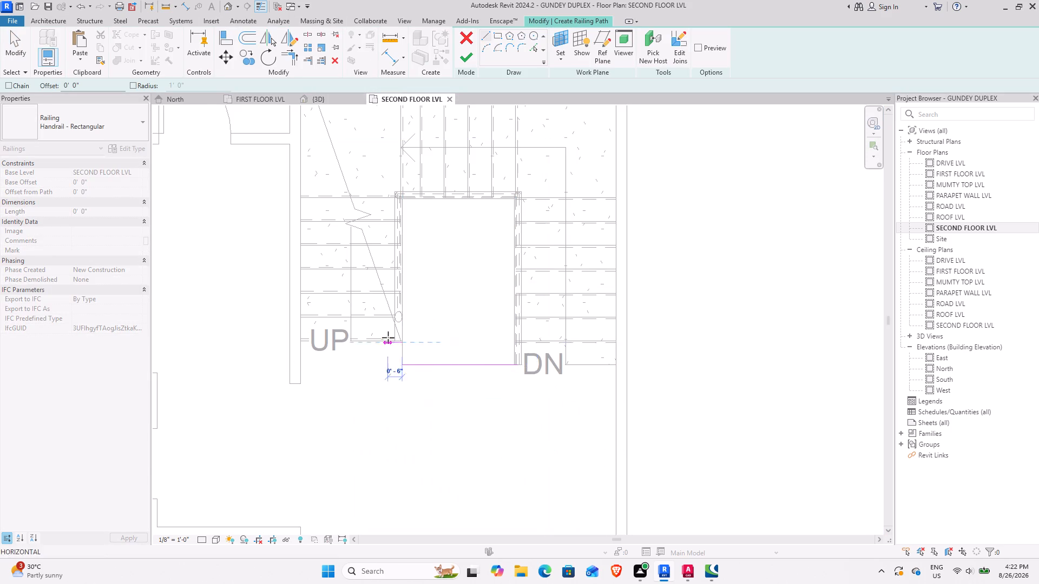
scroll(388, 337, "up", 7)
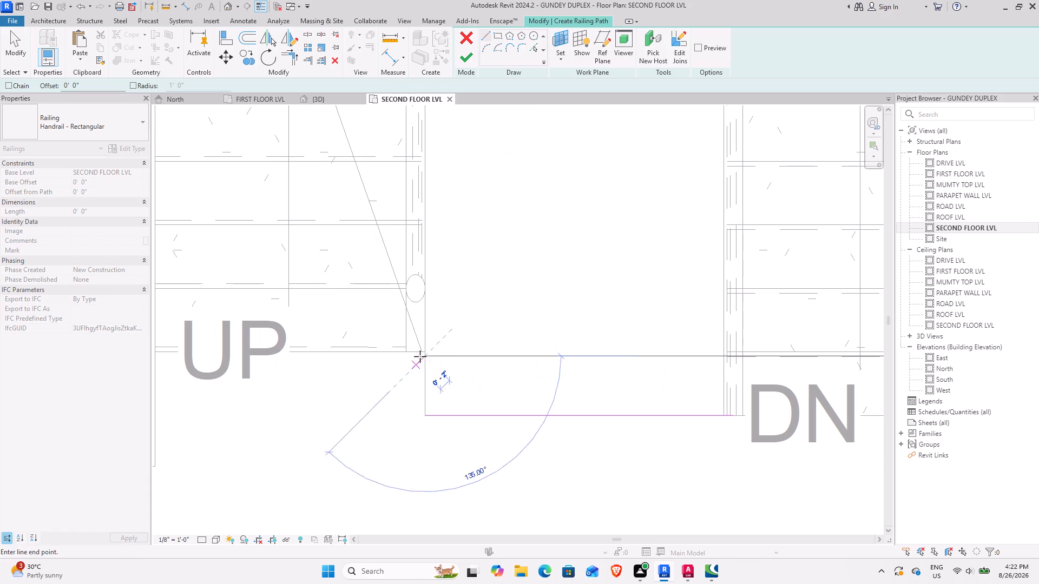
left_click(429, 413)
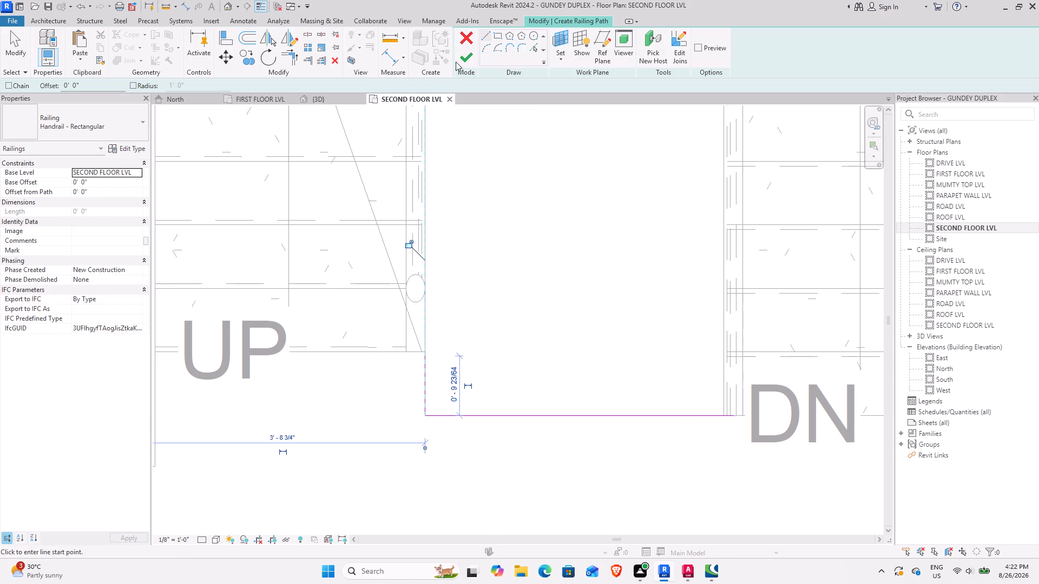
left_click(471, 58)
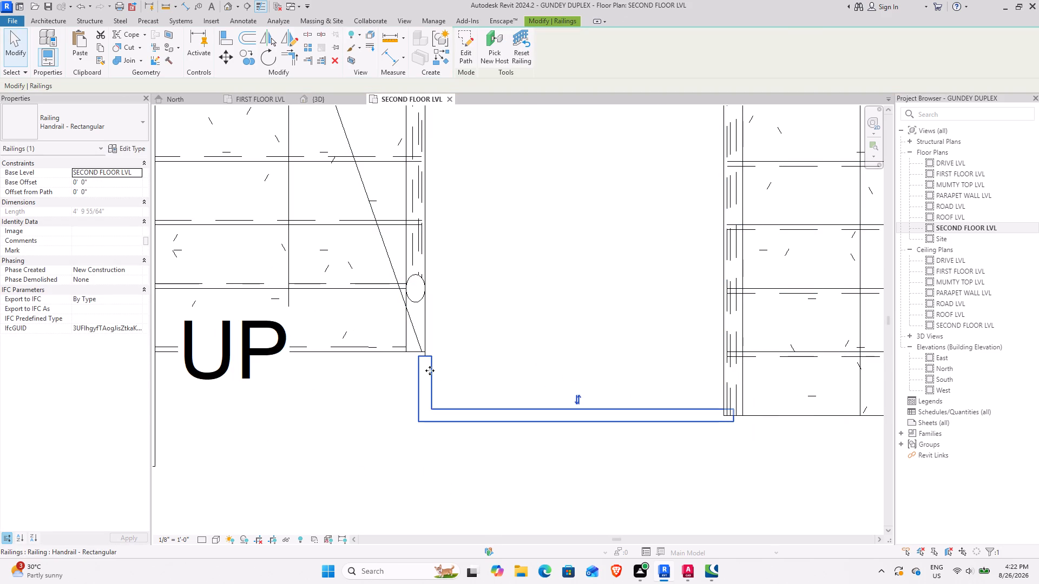
Edit the railing path: extend the short return to 10" to meet the lowest step and shift it slightly west off the slab edge.
left_click(430, 370)
scroll(423, 337, "up", 6)
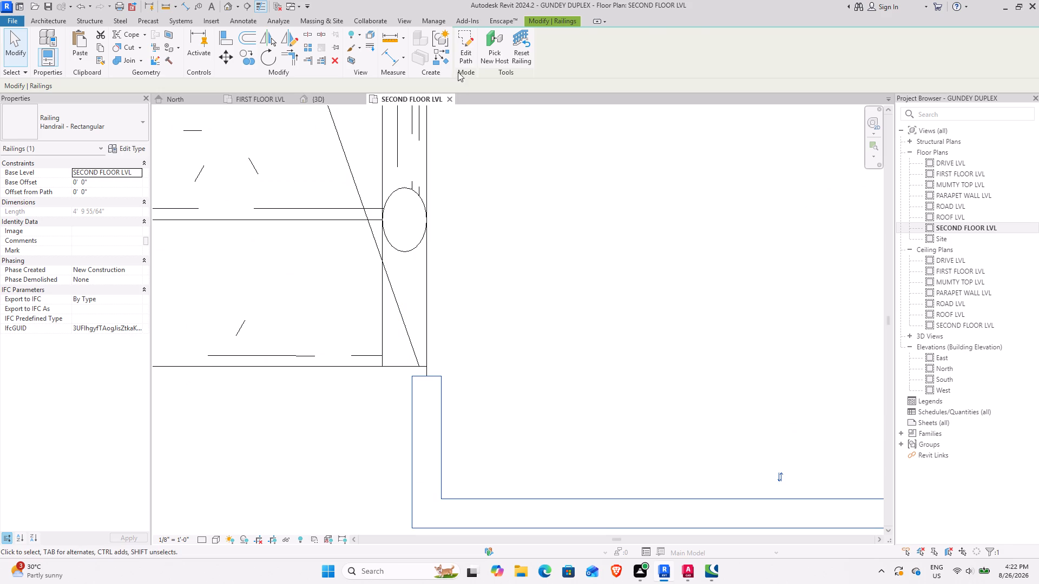
left_click(468, 52)
left_click(429, 382)
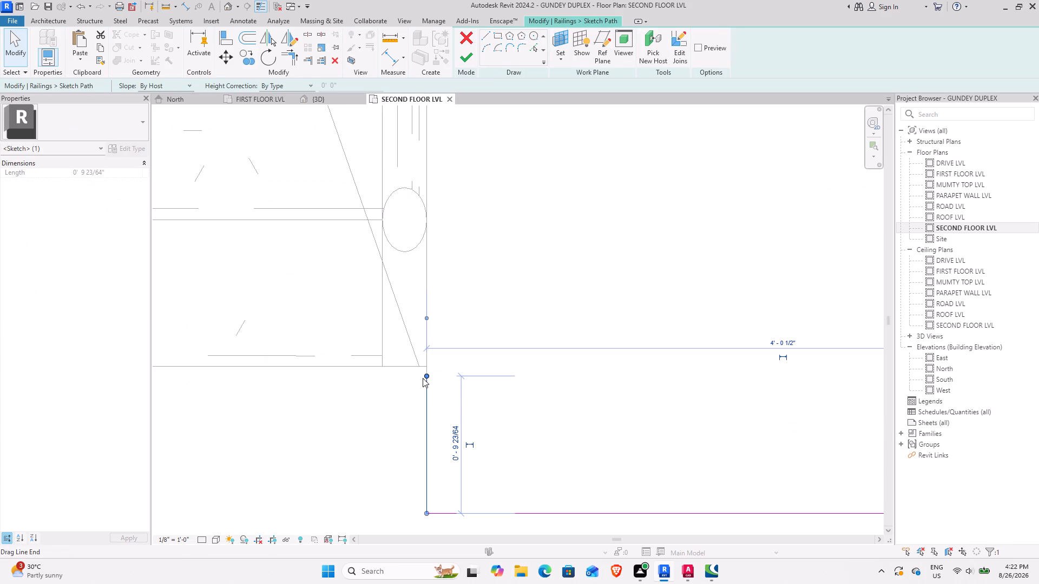
left_click_drag(425, 373, 426, 366)
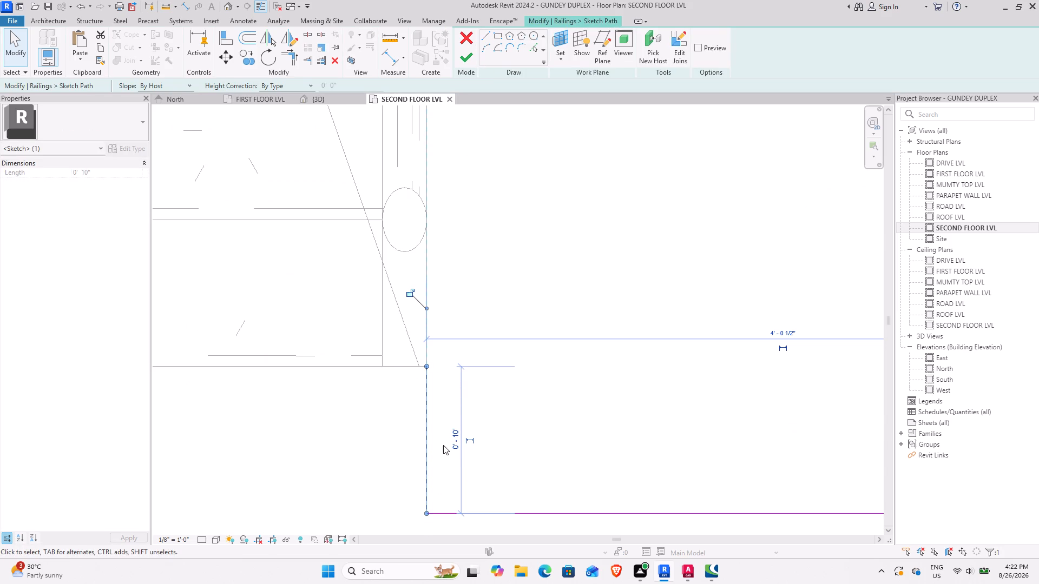
left_click_drag(426, 441, 407, 440)
left_click(561, 442)
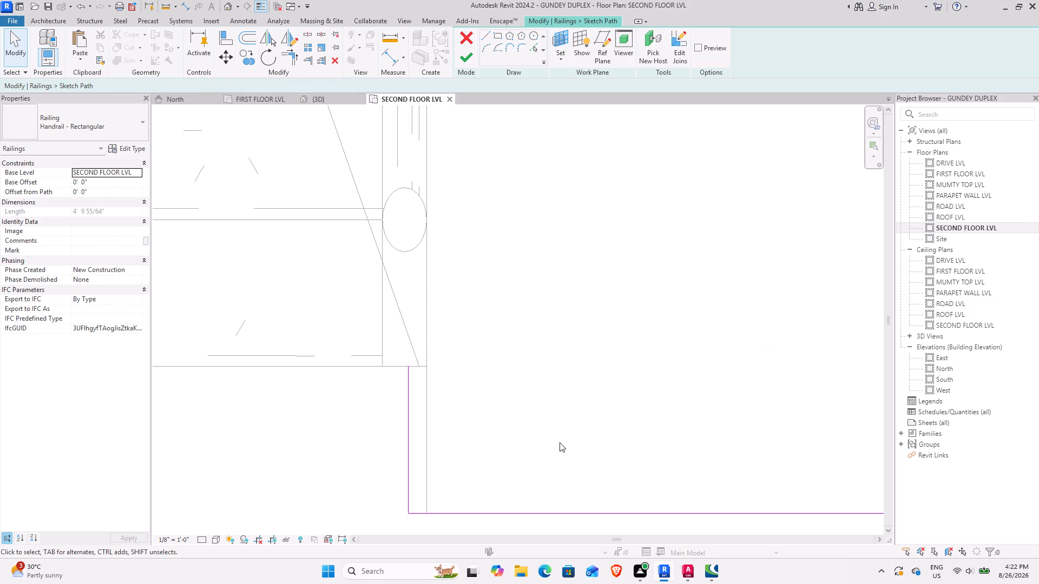
left_click(468, 61)
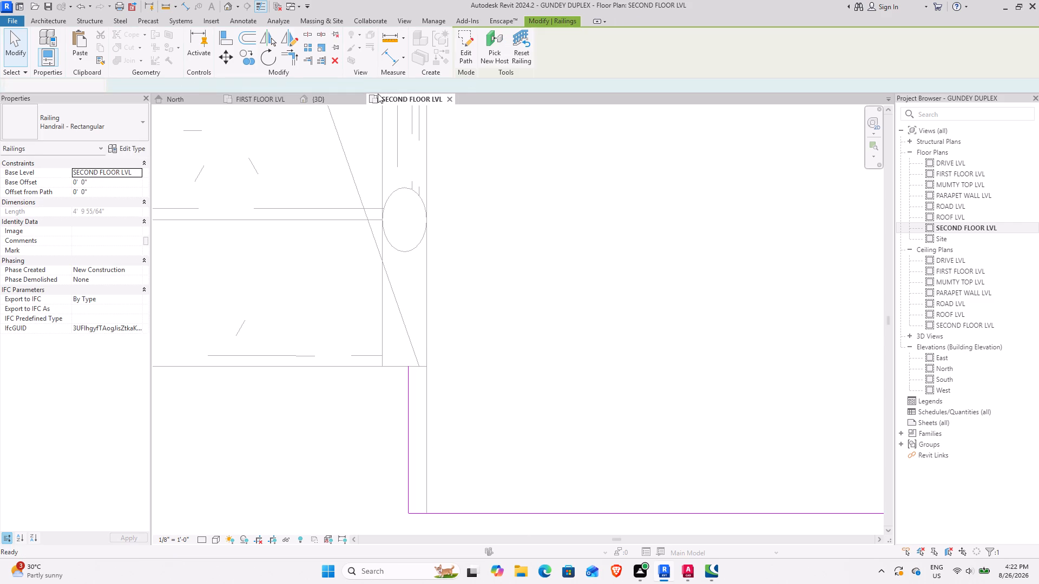
In the 3D view, change the new stair-opening railing's type to Glass Panel - Bottom Fill.
left_click(325, 102)
scroll(503, 388, "down", 5)
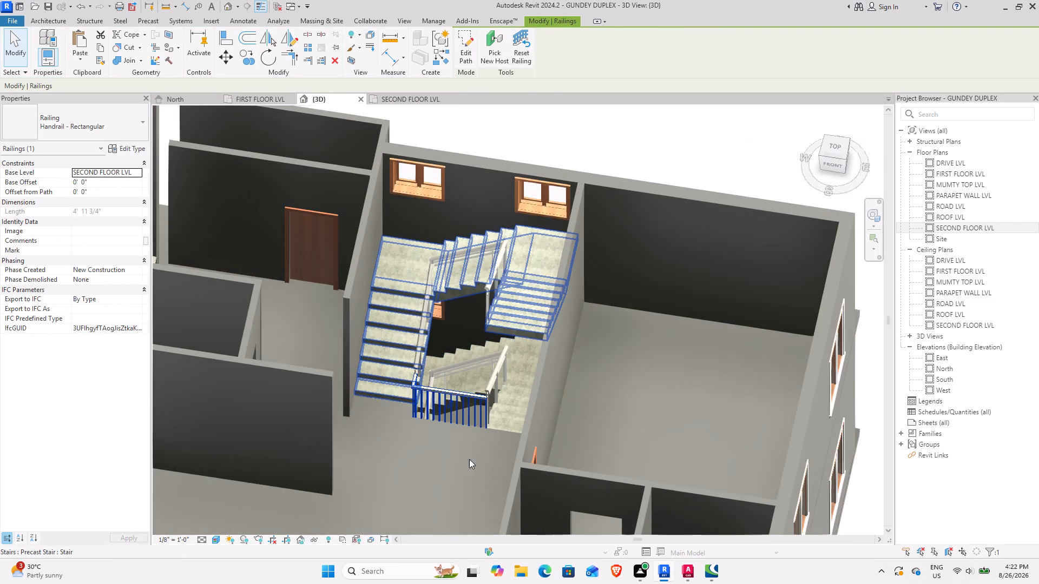
middle_click_drag(469, 459, 536, 410, "shift")
middle_click_drag(476, 412, 492, 370, "shift")
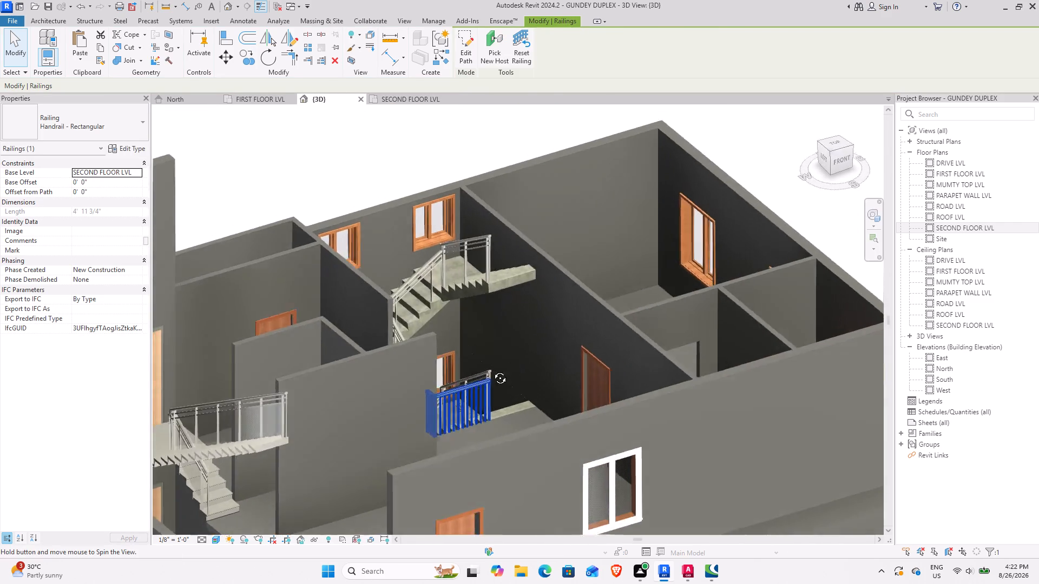
middle_click_drag(492, 370, 457, 423, "shift")
left_click(456, 397)
scroll(447, 360, "up", 5)
left_click(126, 127)
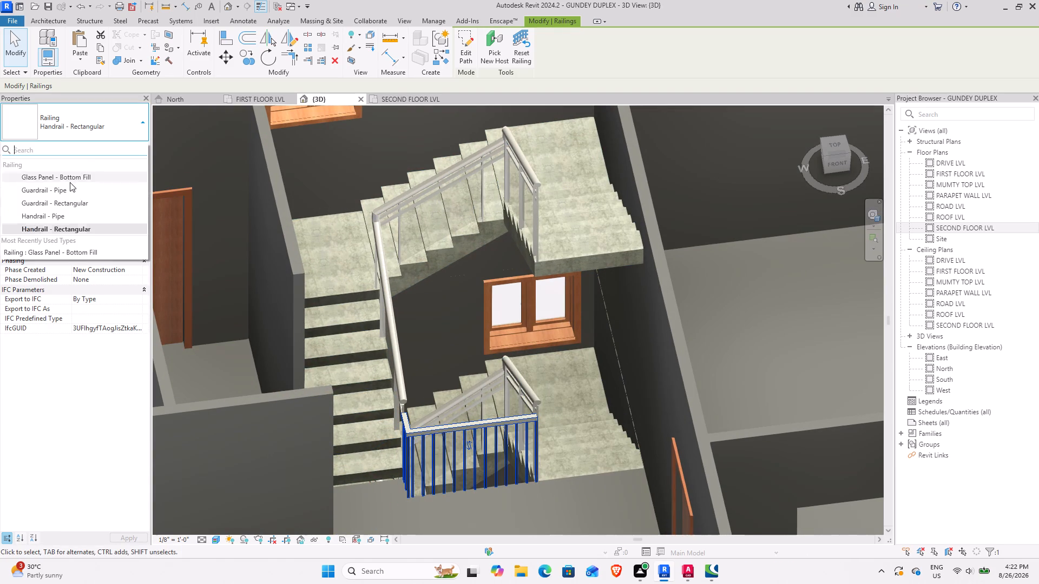
left_click(71, 176)
Examine in 3D how the opening's glass-panel railing lines up with the handrails of the upper and lower stair flights.
middle_click_drag(456, 473, 470, 473, "shift")
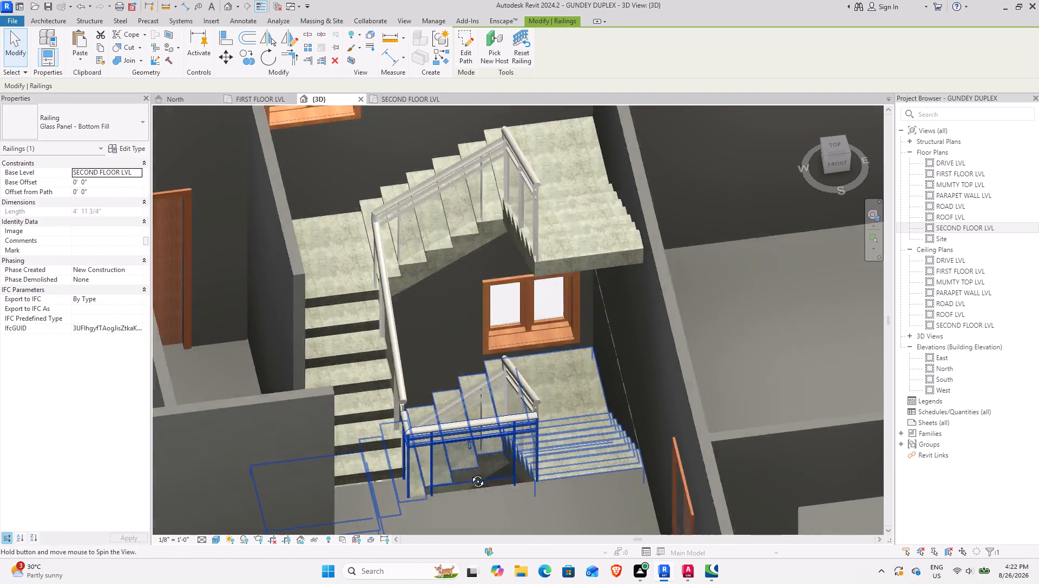
middle_click_drag(470, 473, 448, 448, "shift")
scroll(487, 502, "down", 3)
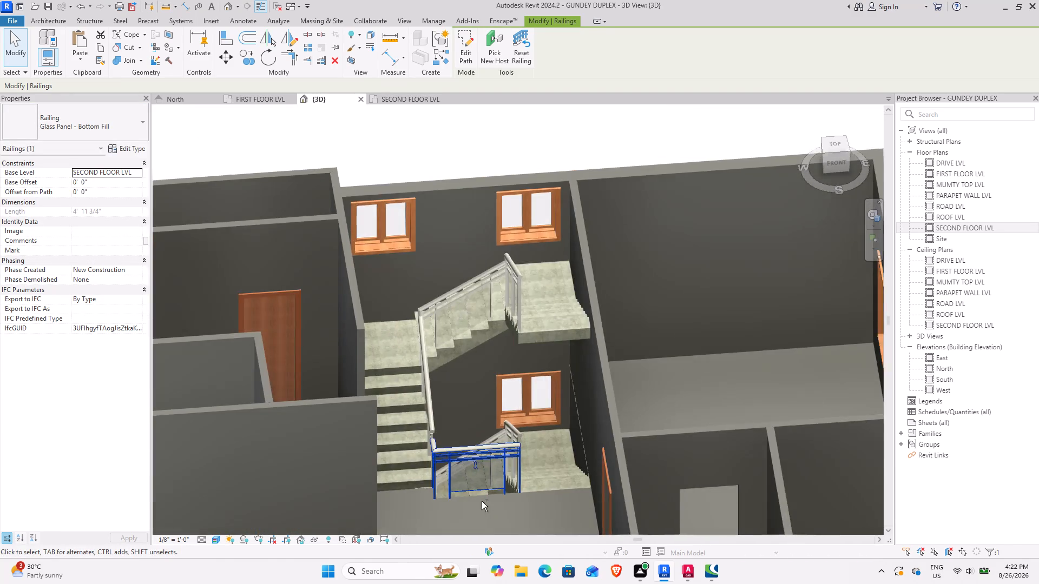
middle_click_drag(471, 501, 439, 493, "shift")
scroll(487, 482, "up", 5)
middle_click_drag(463, 520, 462, 520, "shift")
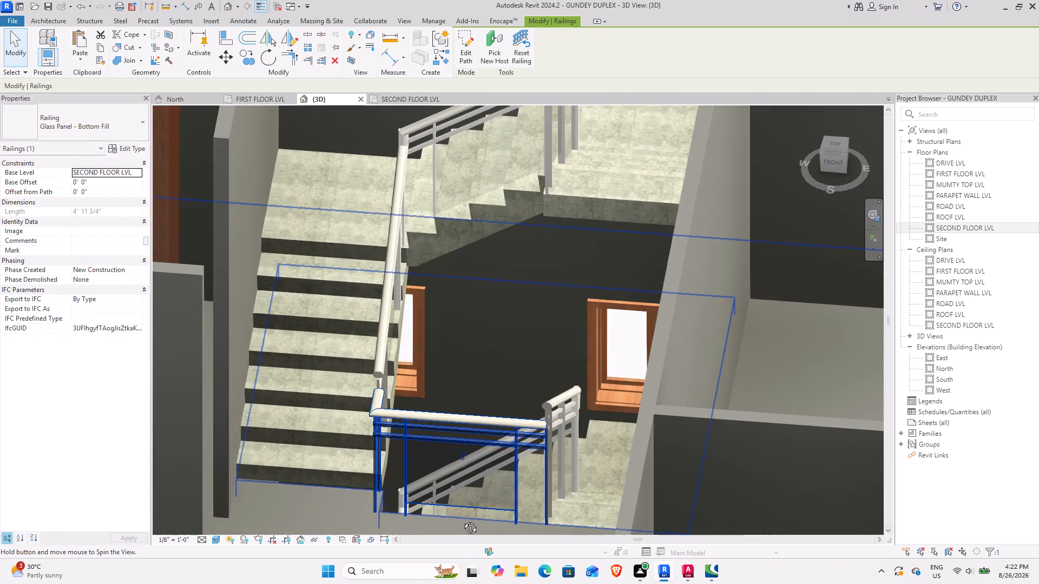
middle_click_drag(462, 520, 495, 530, "shift")
middle_click_drag(495, 530, 513, 496, "shift")
scroll(456, 444, "down", 1)
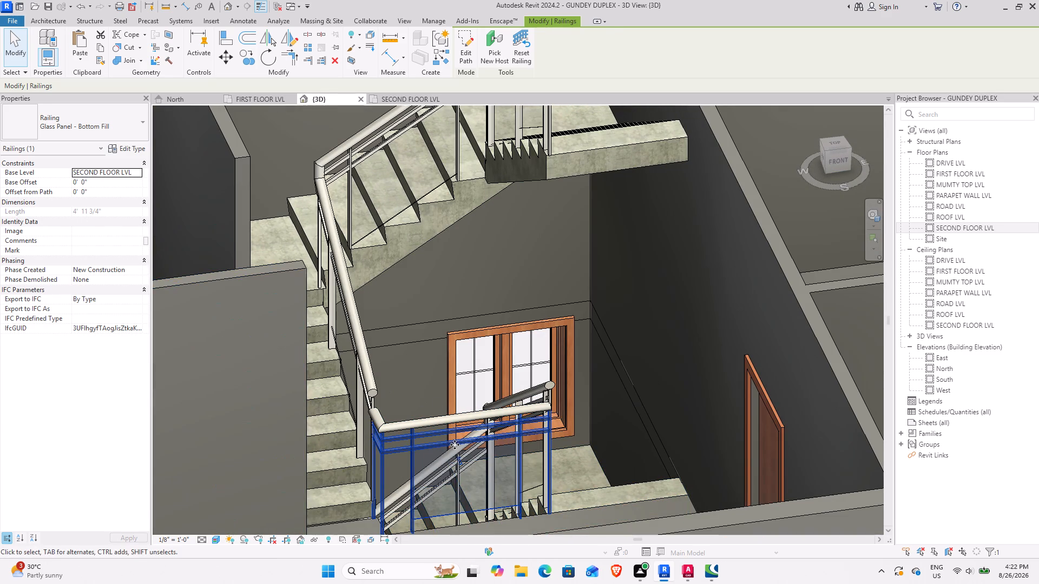
middle_click_drag(446, 461, 391, 525, "shift")
middle_click_drag(392, 479, 395, 447)
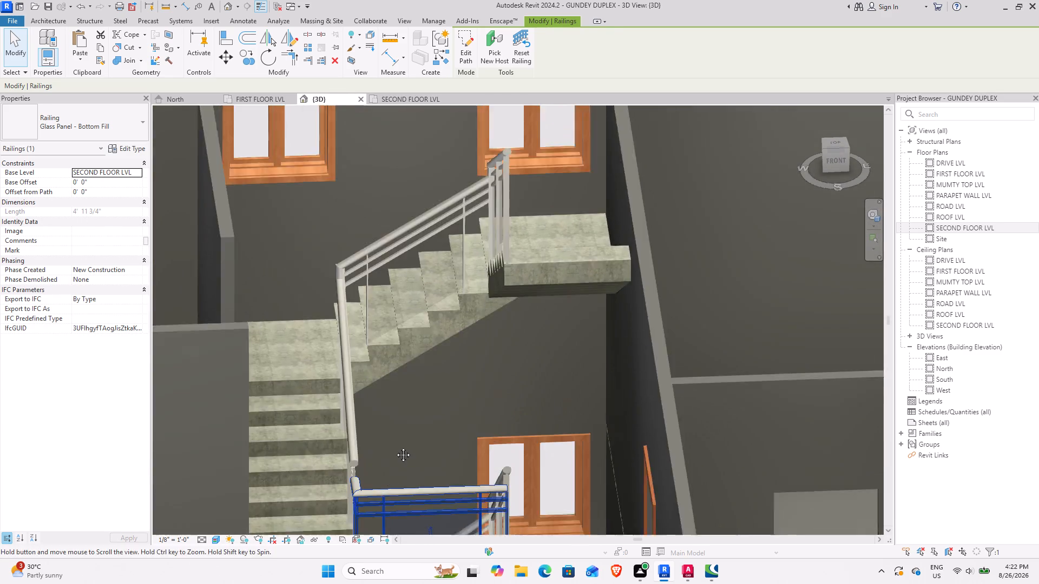
middle_click_drag(395, 447, 430, 316)
middle_click_drag(432, 337, 483, 413, "shift")
middle_click_drag(476, 415, 463, 421, "shift")
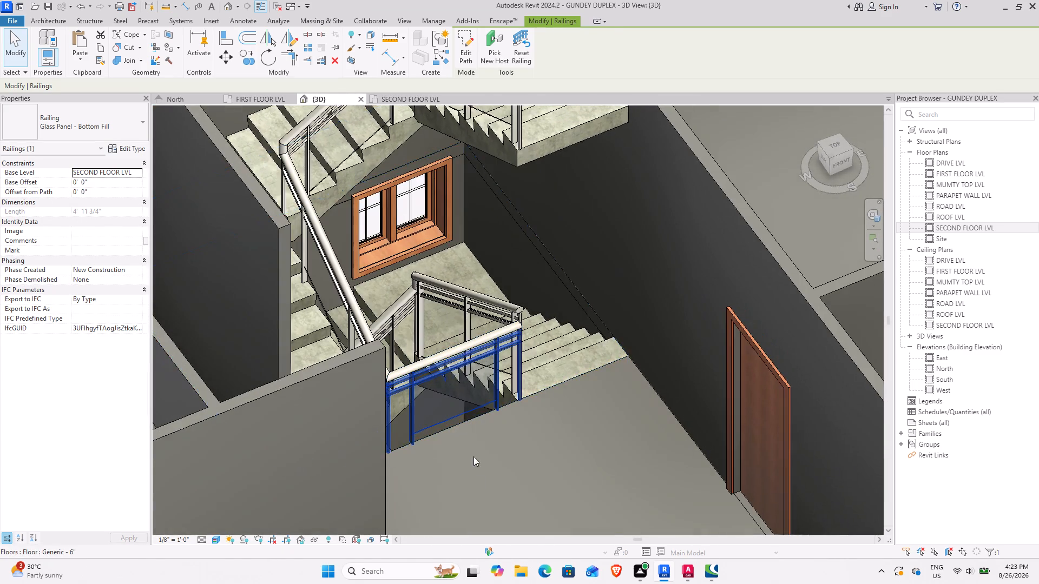
middle_click_drag(471, 479, 429, 475, "shift")
Set the stair-opening railing's base offset to 5".
left_click(108, 186)
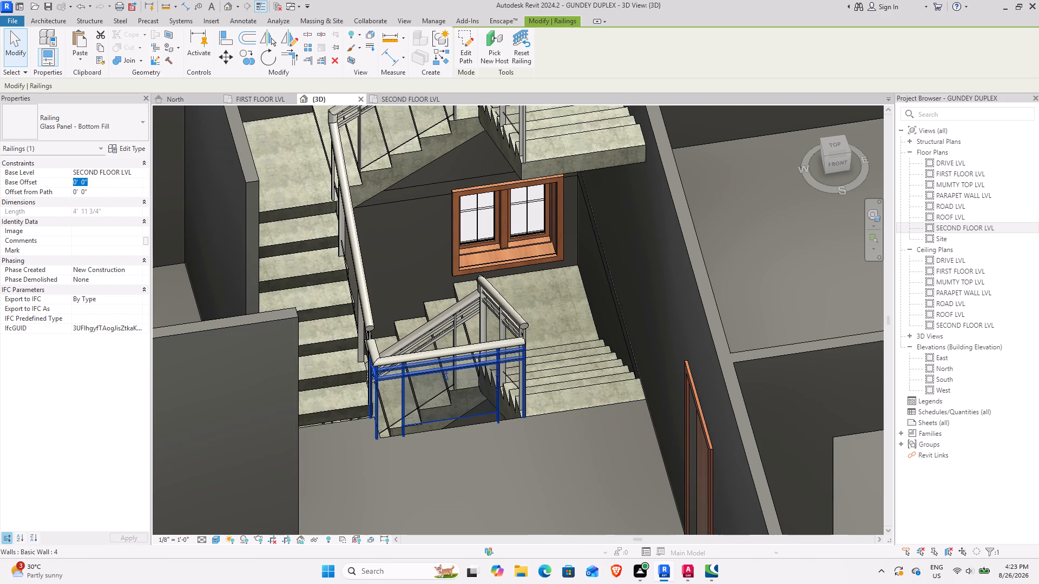
key("5")
key("shift+quotedbl")
key("Return")
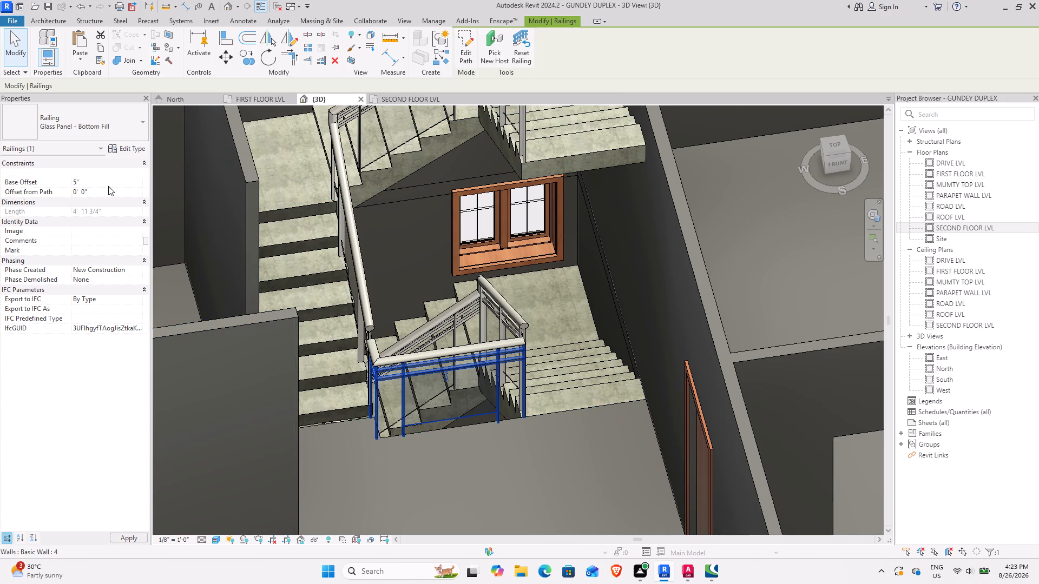
left_click(466, 483)
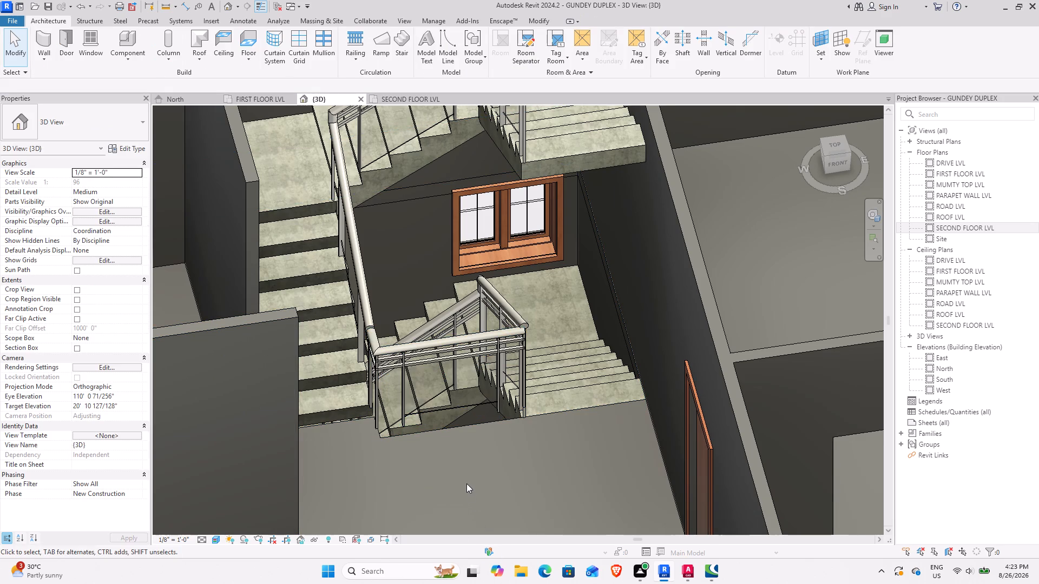
Check in 3D how the raised railing sits on the slab and meets the stair handrails.
middle_click_drag(465, 478, 442, 428, "shift")
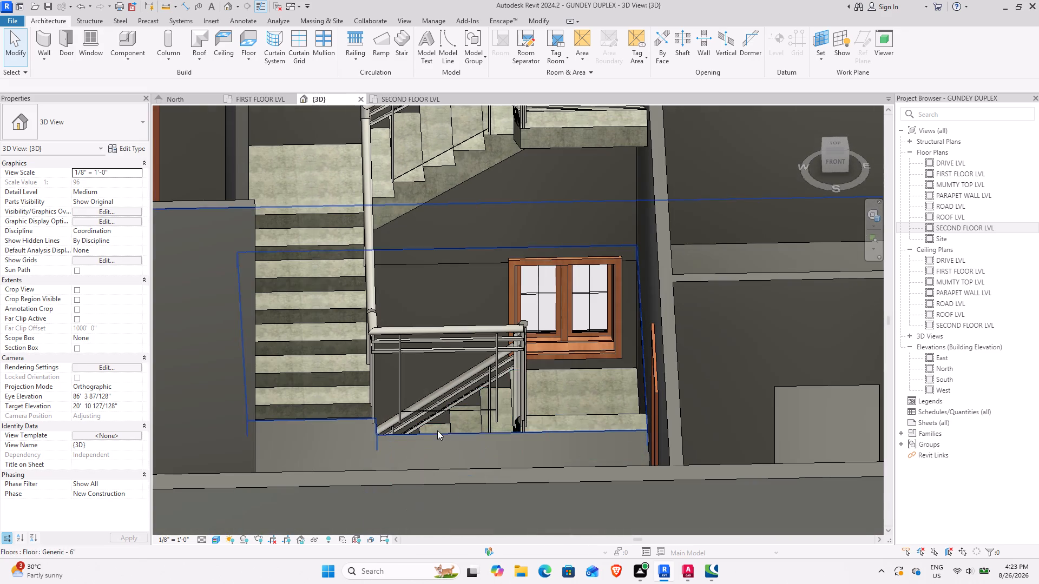
scroll(519, 303, "up", 3)
scroll(511, 359, "up", 3)
middle_click_drag(447, 486, 462, 446, "shift")
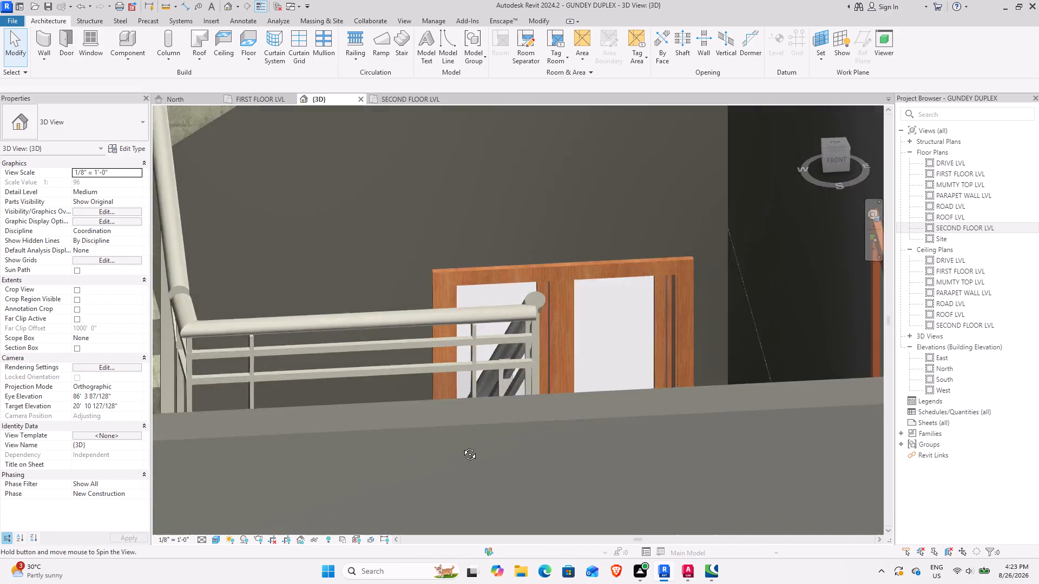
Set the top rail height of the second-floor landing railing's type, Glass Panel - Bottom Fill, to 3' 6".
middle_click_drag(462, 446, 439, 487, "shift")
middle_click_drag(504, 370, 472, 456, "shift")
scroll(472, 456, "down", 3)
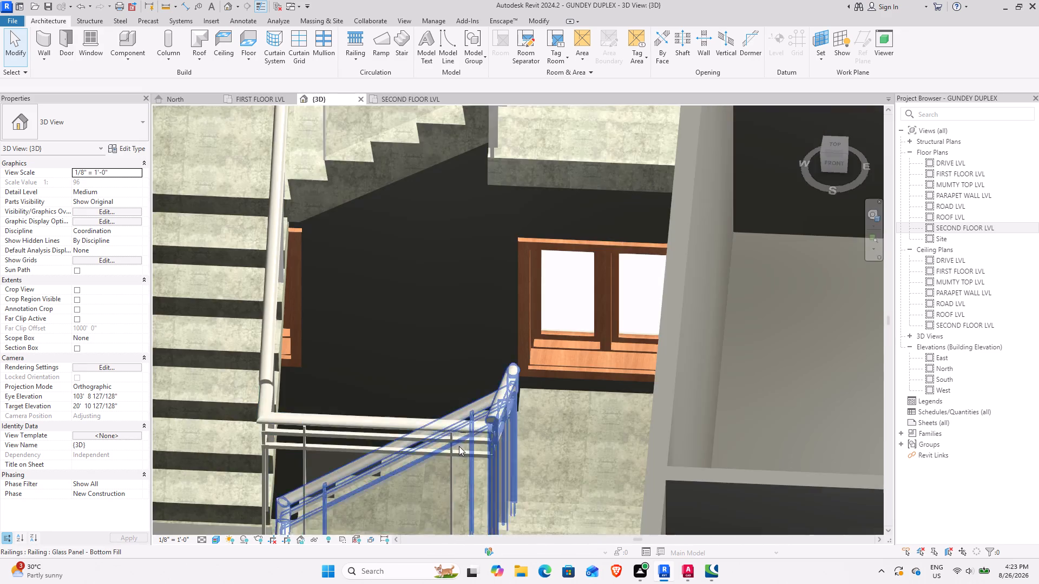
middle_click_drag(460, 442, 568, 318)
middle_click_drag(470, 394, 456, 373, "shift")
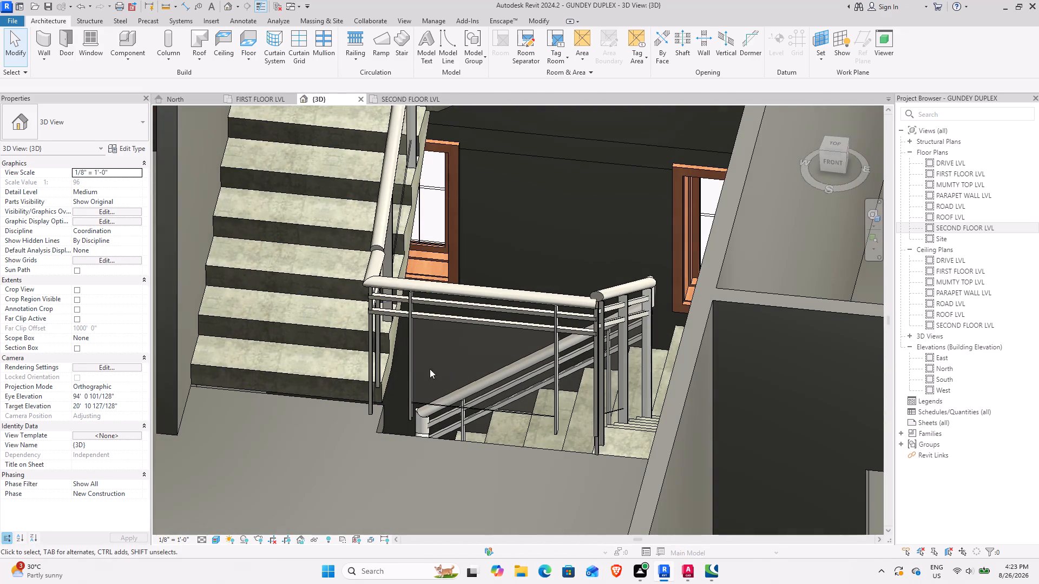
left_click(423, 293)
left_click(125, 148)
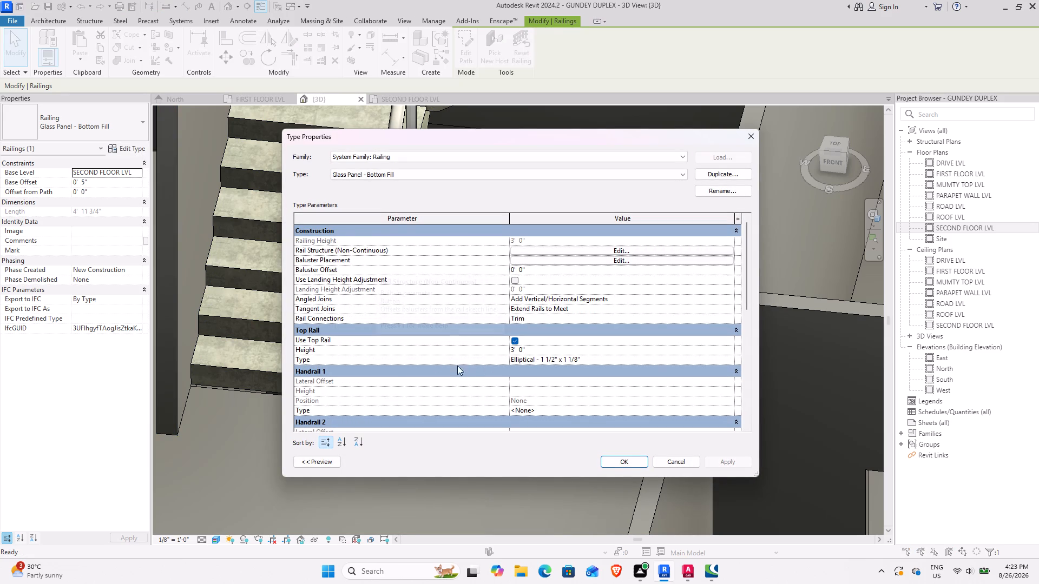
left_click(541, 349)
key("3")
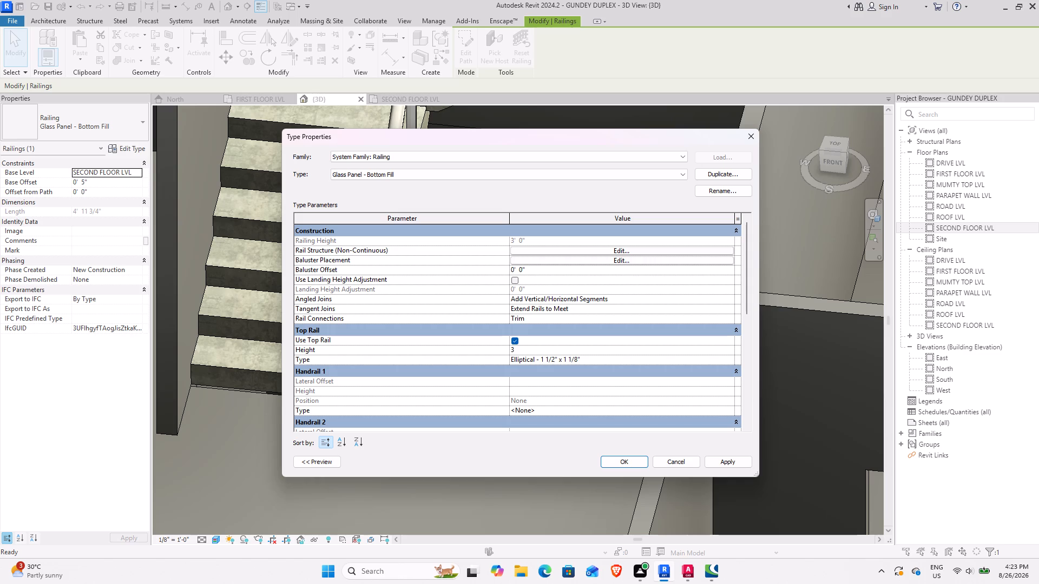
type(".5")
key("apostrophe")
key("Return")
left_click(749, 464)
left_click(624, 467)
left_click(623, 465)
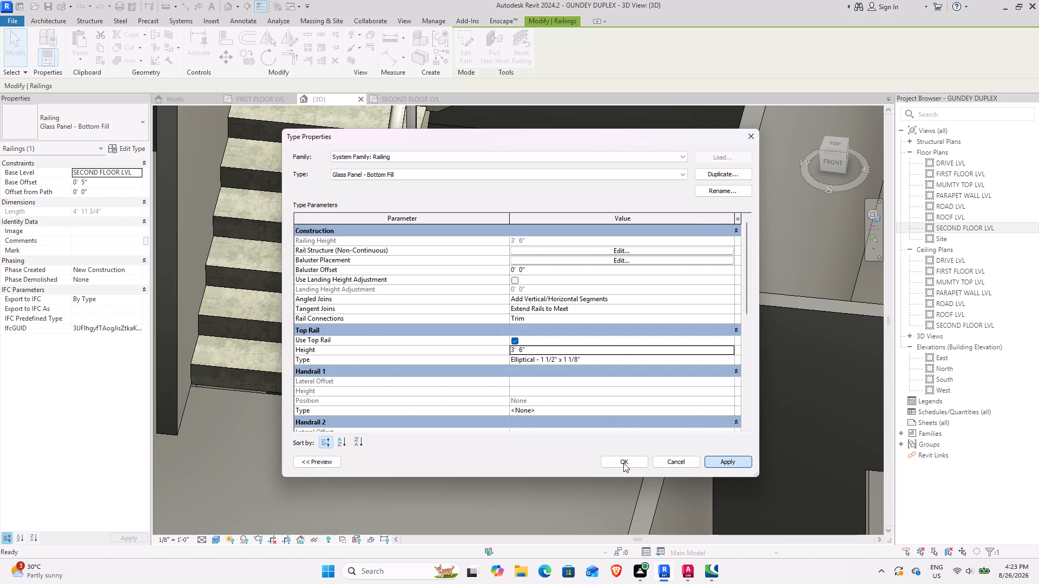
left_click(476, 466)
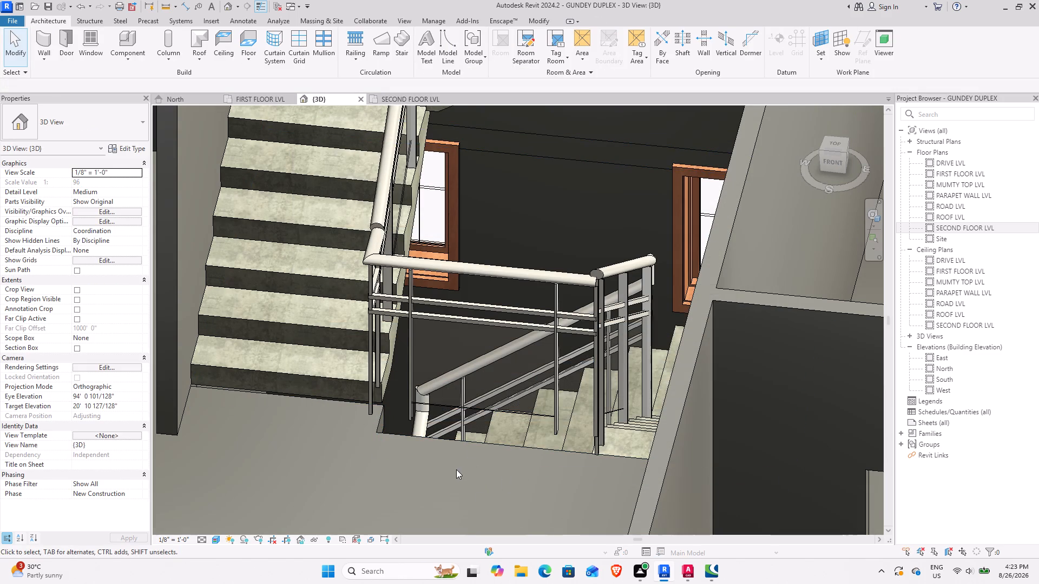
Check the railing around the stair opening and review the type parameters of the second-floor landing railing.
middle_click_drag(456, 469, 501, 444, "shift")
scroll(500, 424, "down", 3)
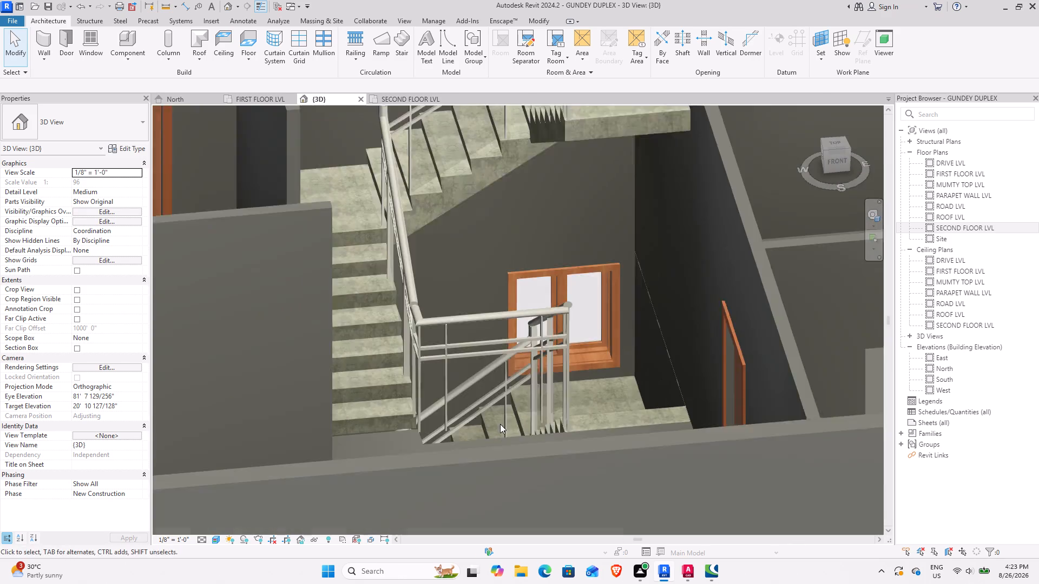
scroll(500, 424, "down", 1)
middle_click_drag(500, 424, 540, 482, "shift")
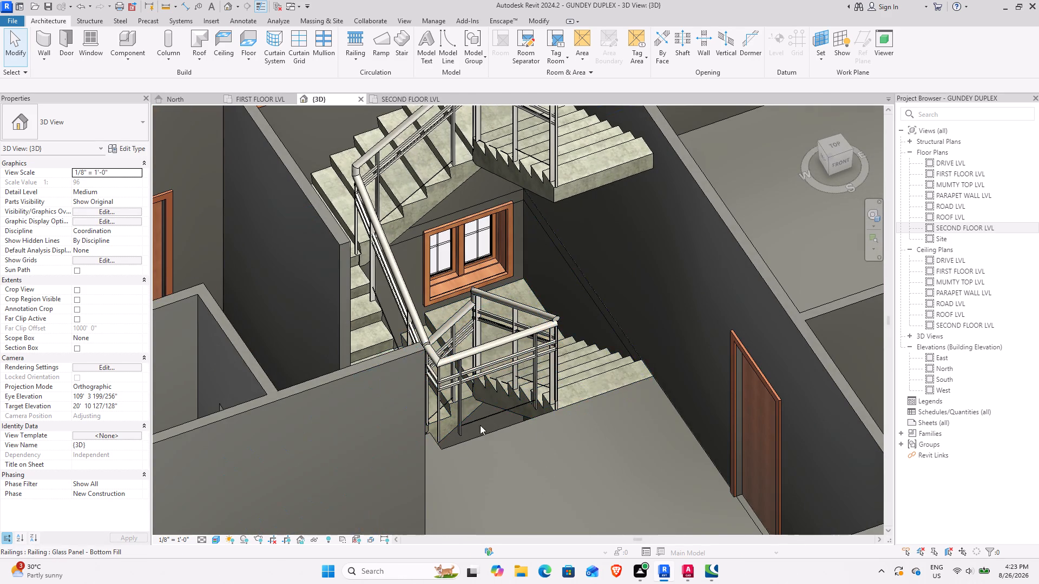
left_click(486, 354)
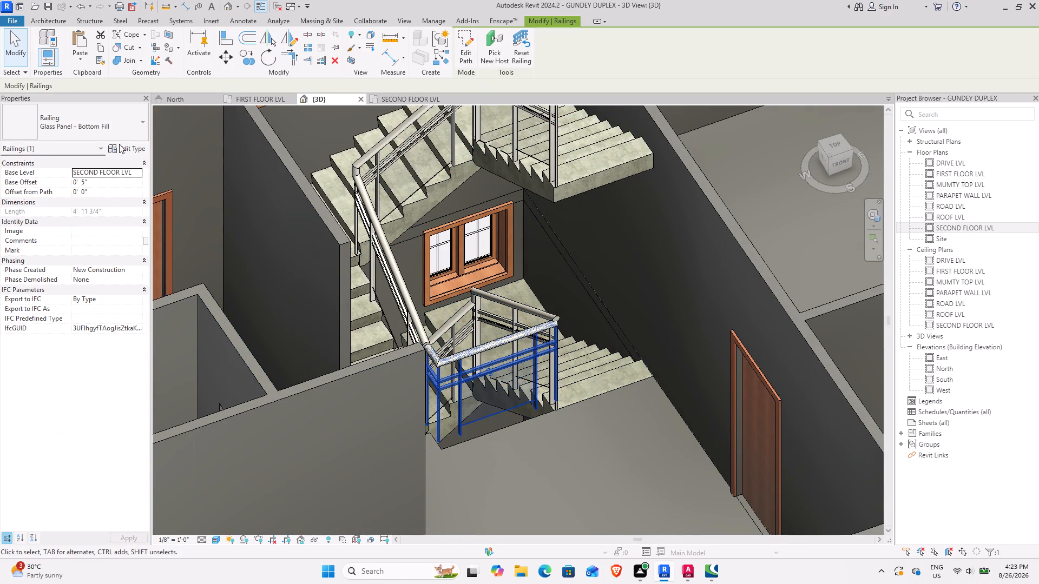
left_click(123, 144)
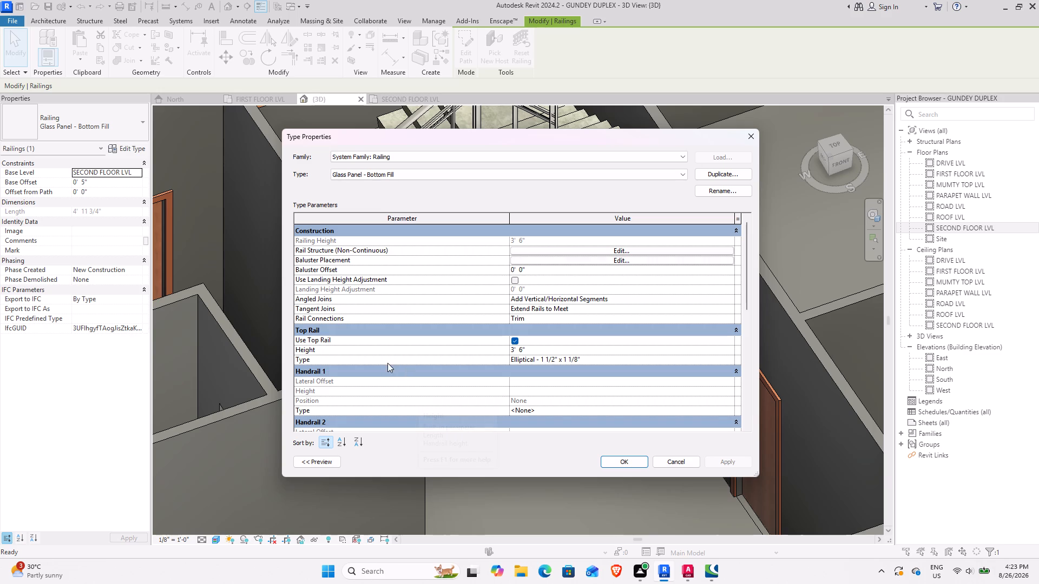
left_click(641, 460)
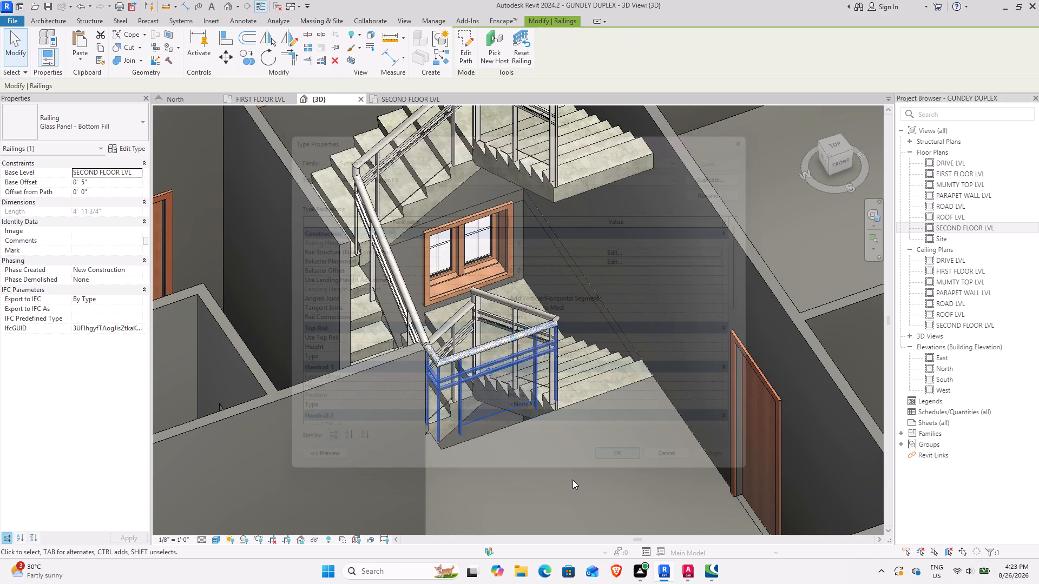
Examine from several angles how the second-floor landing railing meets the adjoining stair railings.
scroll(565, 489, "down", 2)
left_click(563, 489)
middle_click_drag(563, 488, 576, 453, "shift")
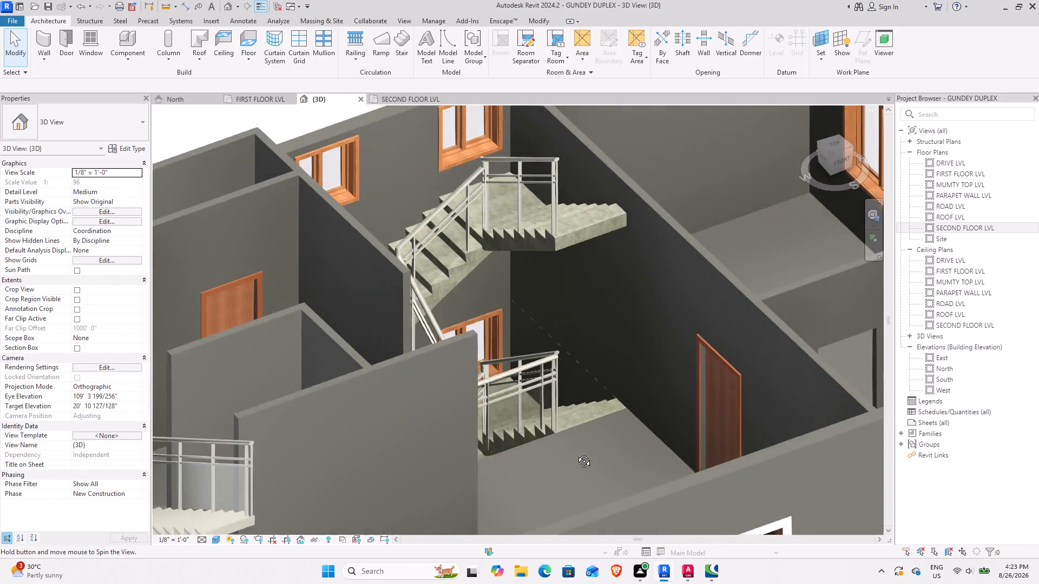
middle_click_drag(576, 453, 561, 583, "shift")
scroll(498, 434, "up", 3)
middle_click_drag(477, 503, 490, 493, "shift")
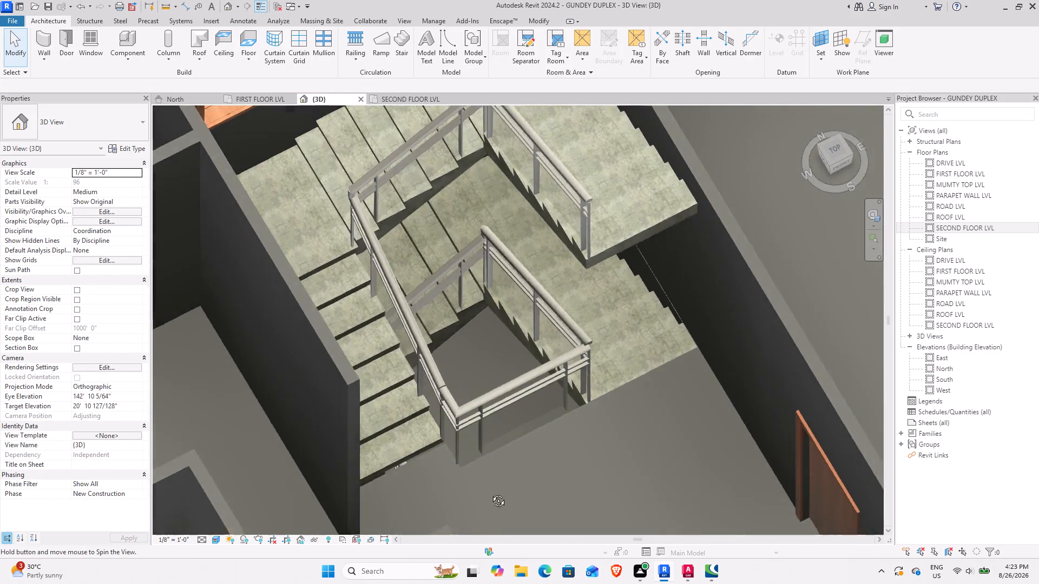
middle_click_drag(490, 493, 488, 480, "shift")
middle_click_drag(492, 489, 546, 458)
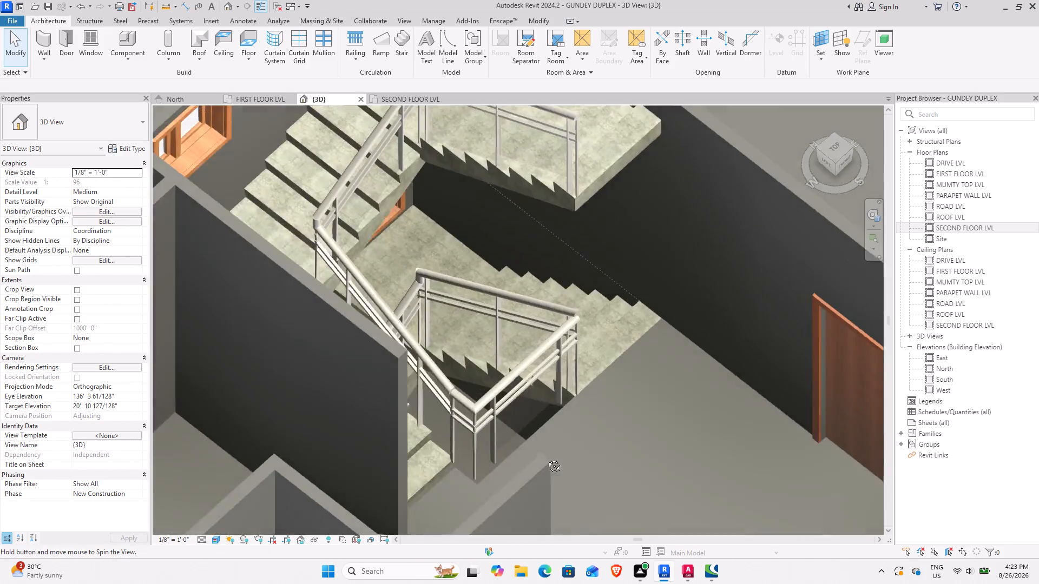
middle_click_drag(546, 458, 495, 468)
scroll(521, 454, "up", 3)
middle_click_drag(545, 490, 540, 486, "shift")
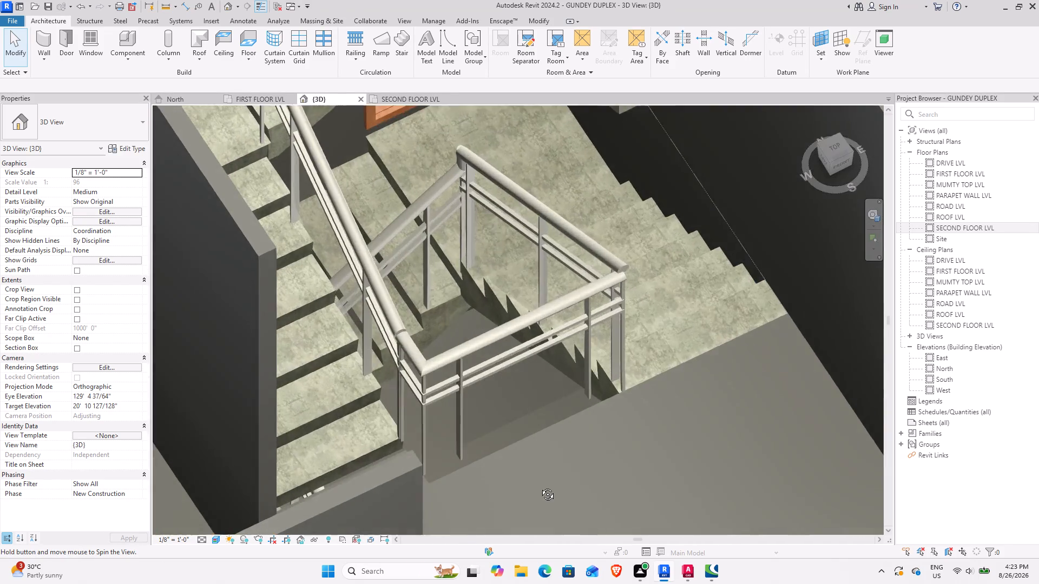
middle_click_drag(540, 486, 438, 447, "shift")
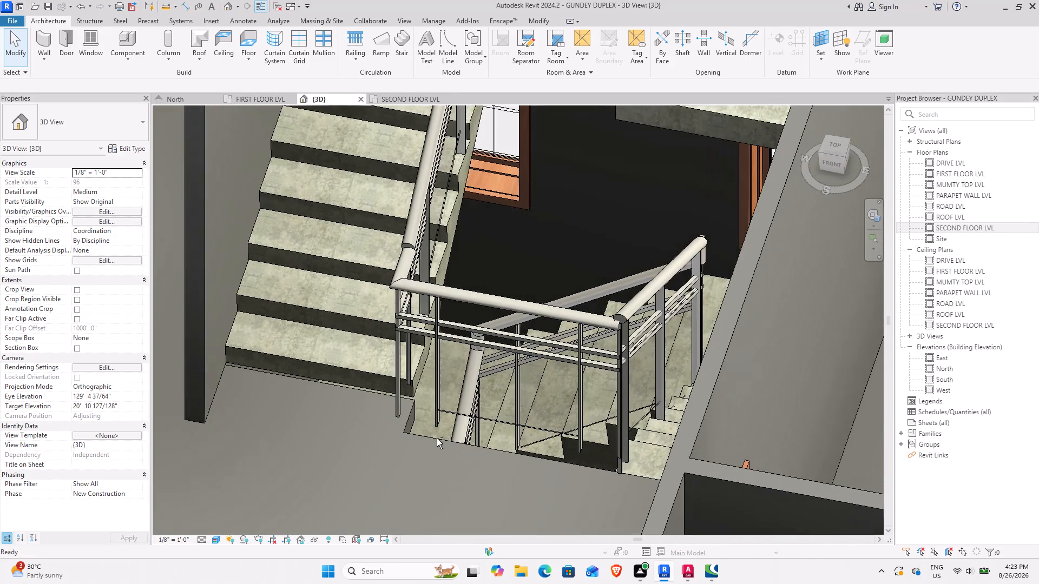
Set the base offset of the second-floor landing railing to 0.
left_click(477, 303)
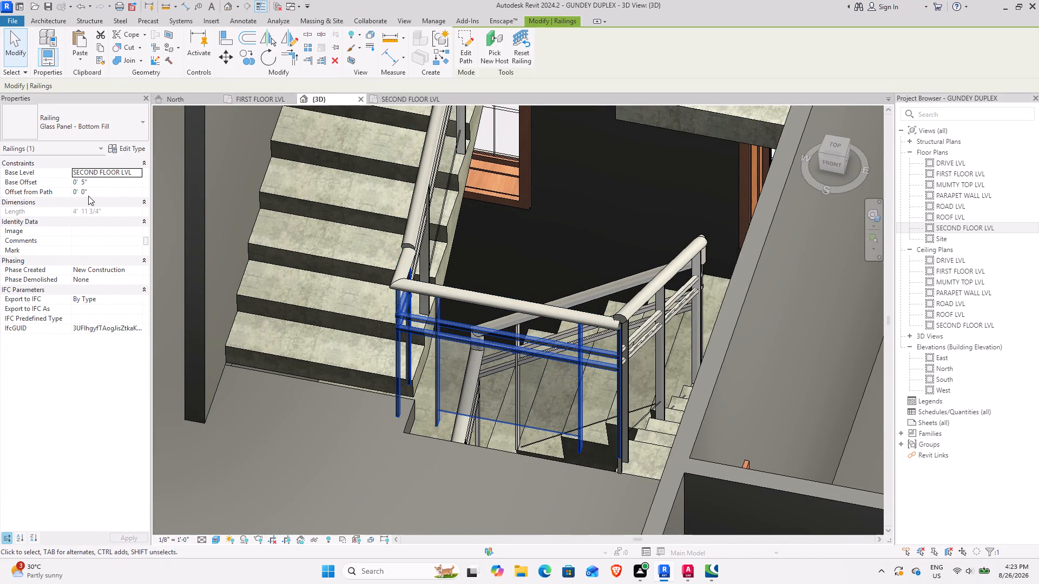
left_click(113, 183)
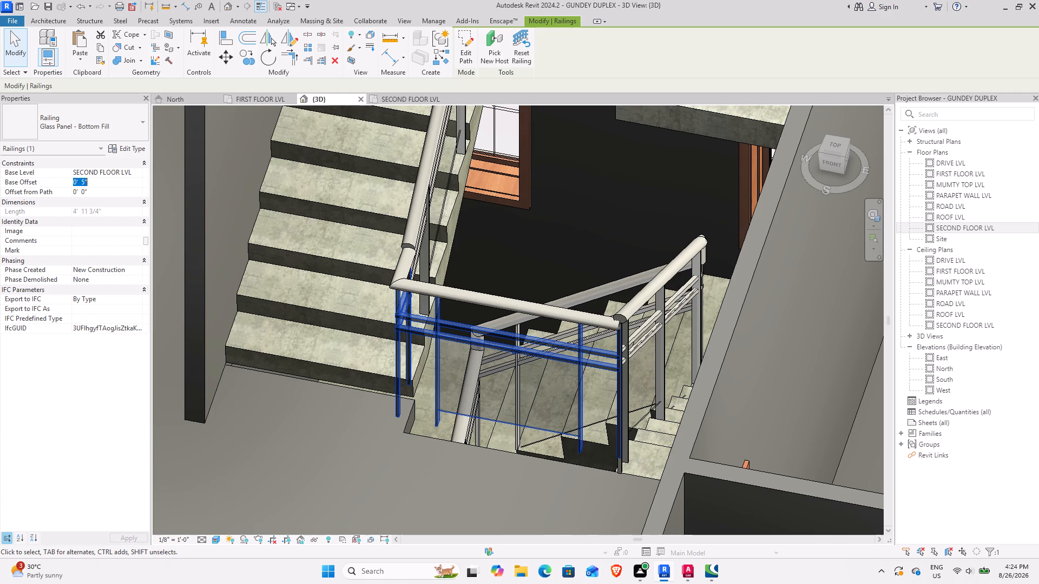
key("0")
key("Return")
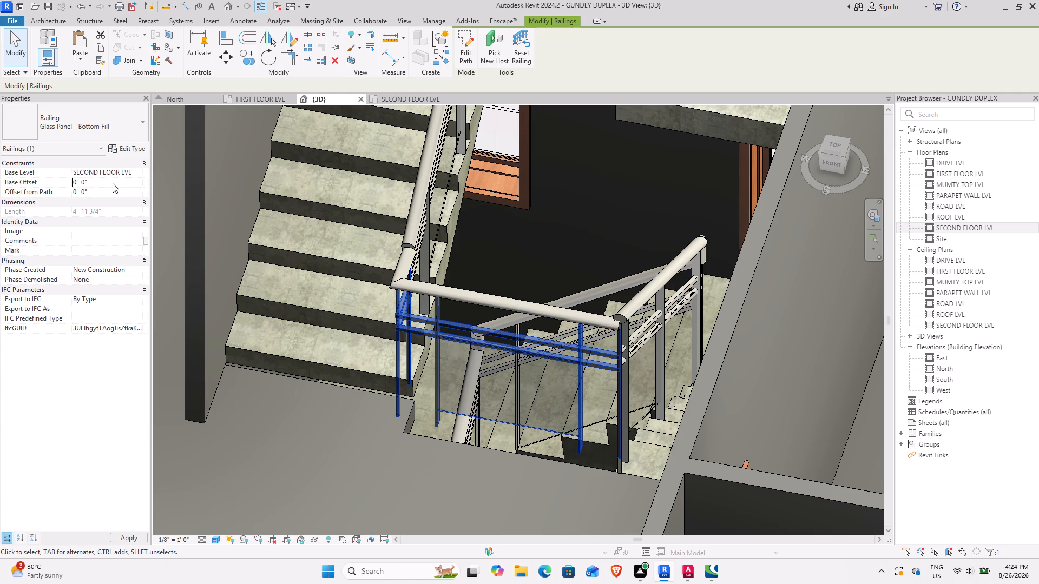
left_click(344, 427)
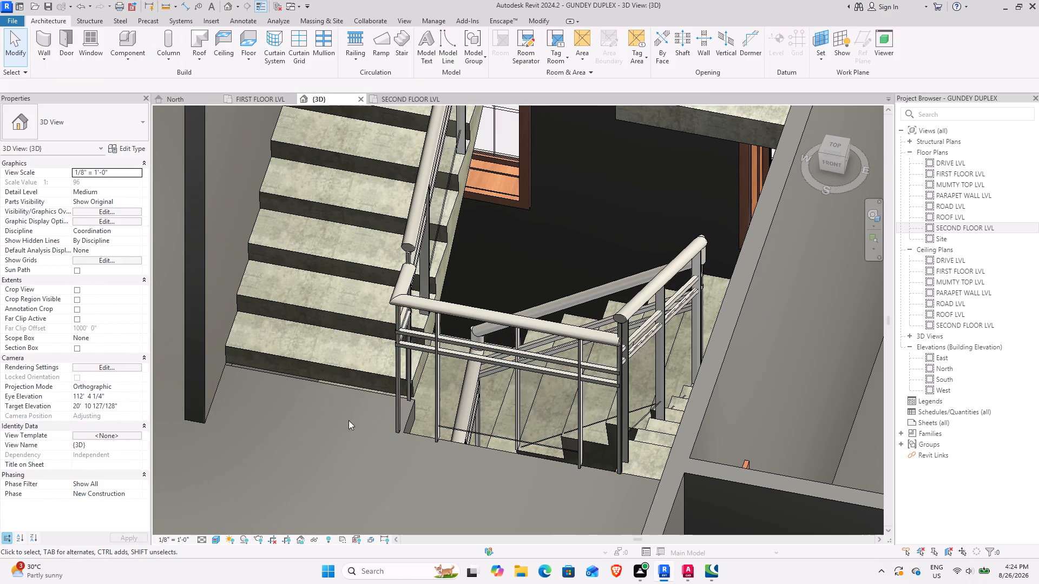
Set the top rail height of the landing railing's type, Glass Panel - Bottom Fill, to 4'.
left_click(460, 311)
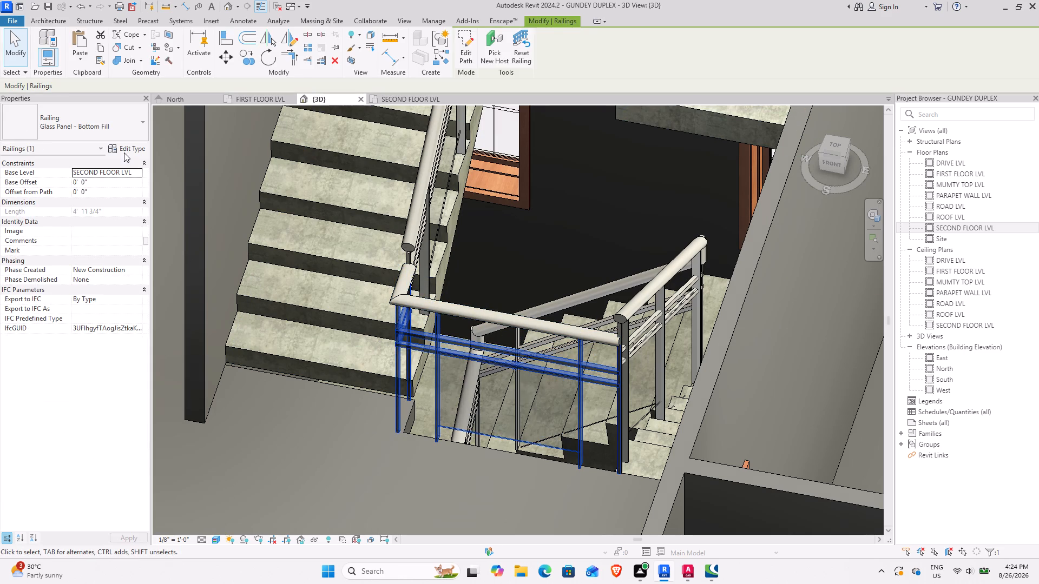
left_click(124, 152)
left_click(539, 348)
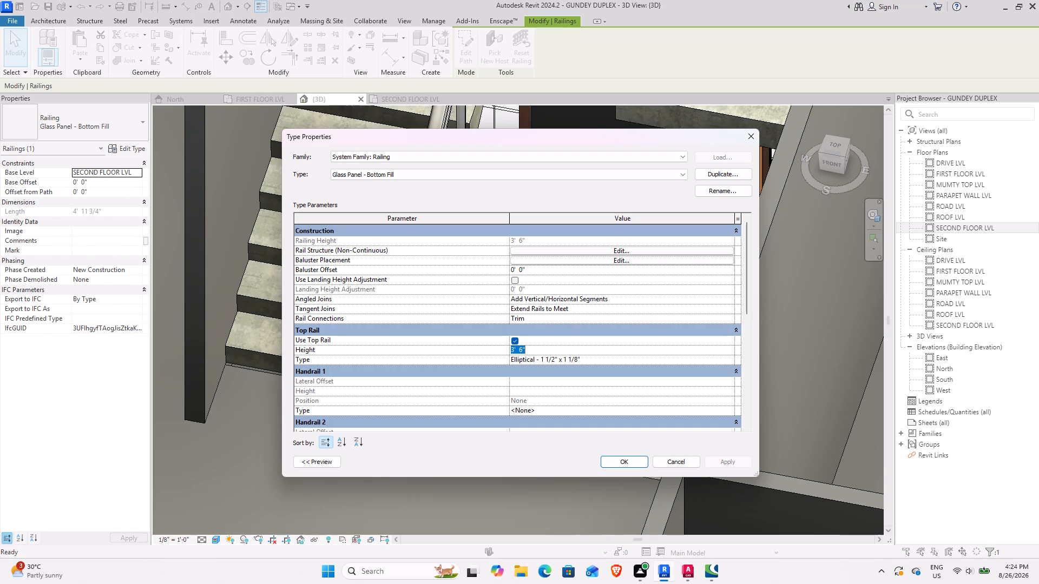
type("4'")
key("Return")
left_click(726, 462)
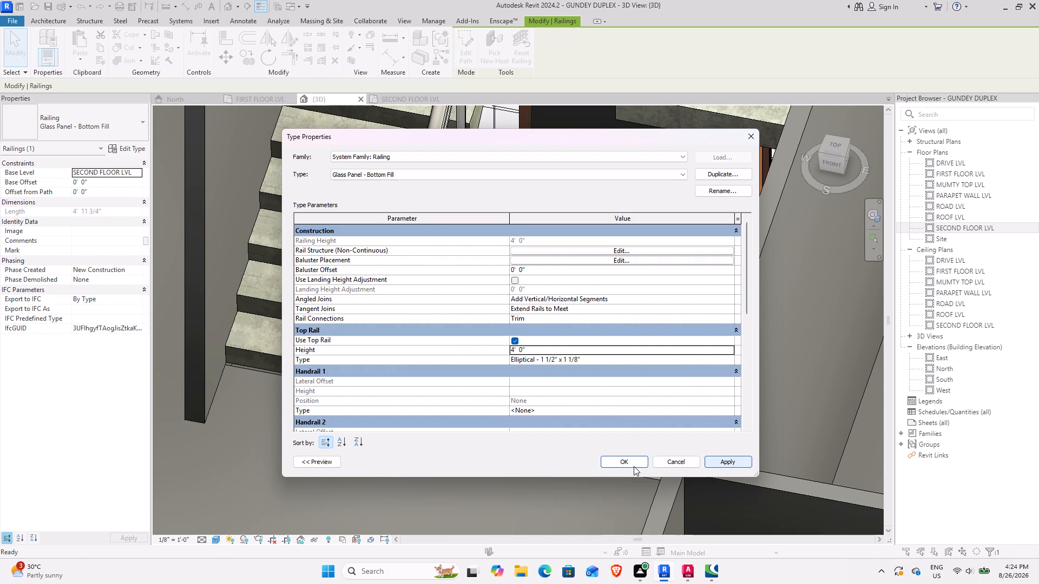
left_click(627, 465)
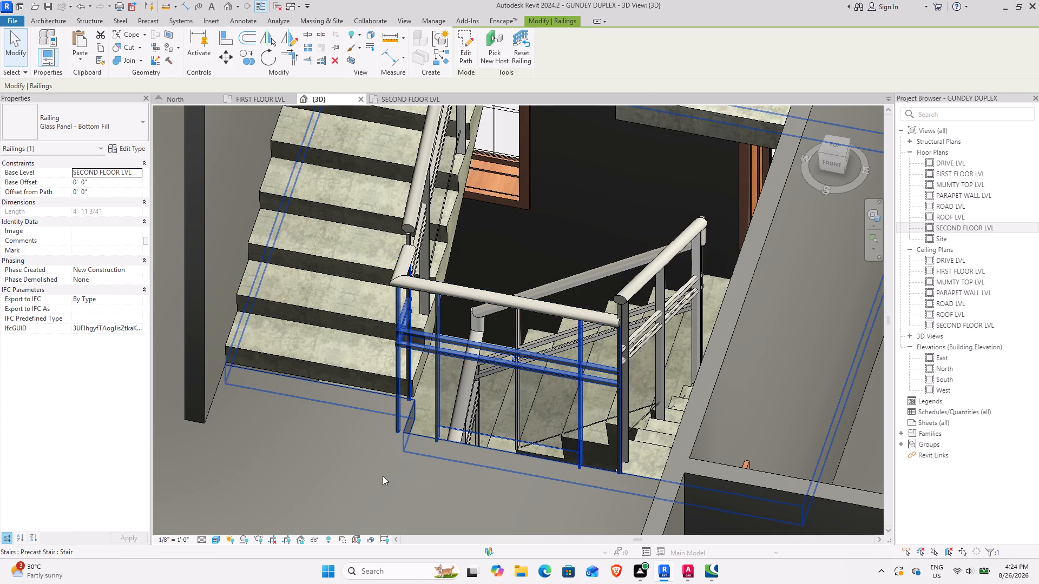
left_click(378, 476)
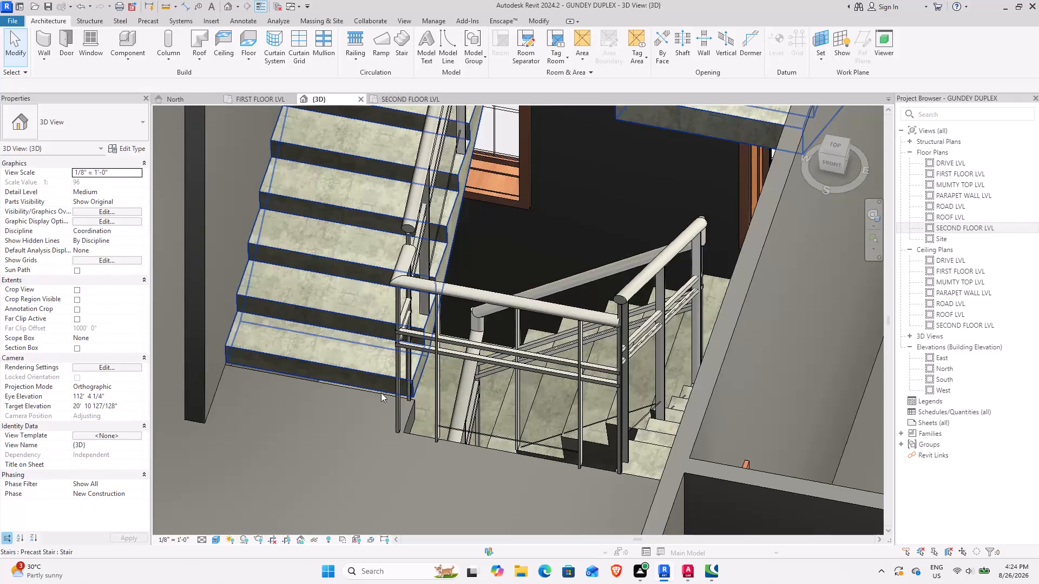
Inspect the second-floor landing railing beside the stair and review the type parameters of Glass Panel - Bottom Fill.
scroll(379, 394, "down", 4)
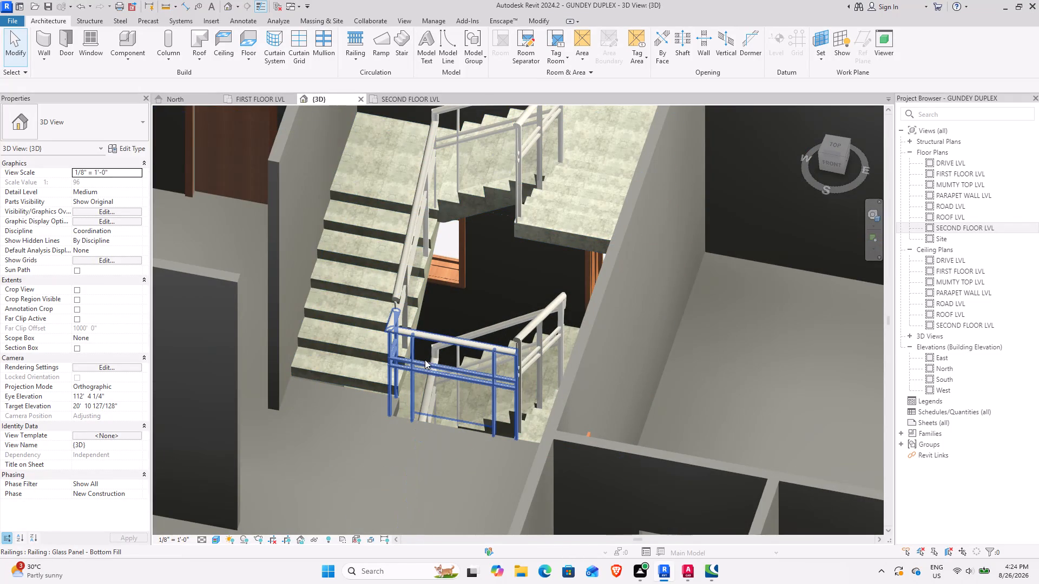
middle_click_drag(425, 360, 505, 267, "shift")
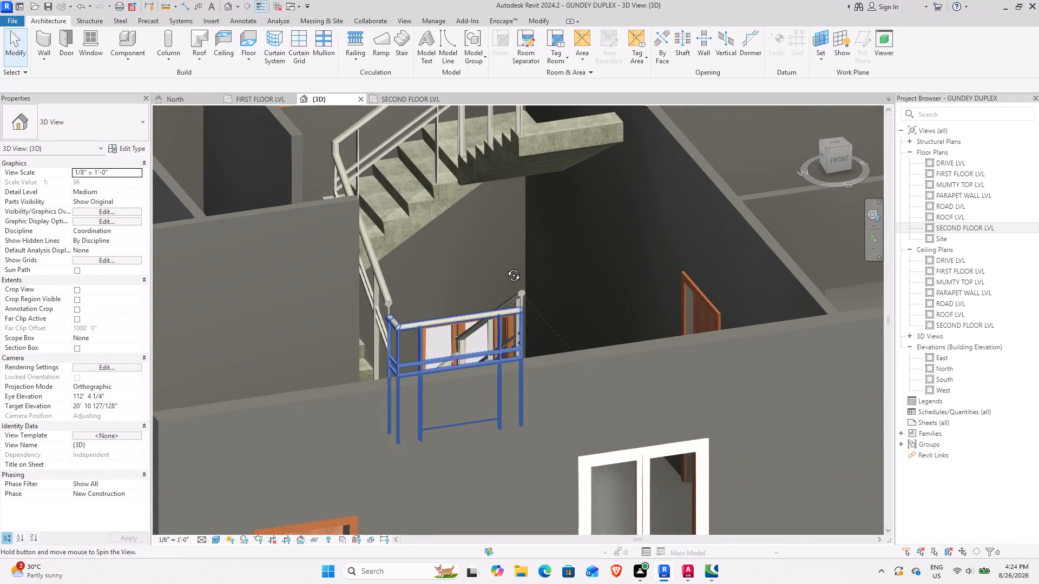
middle_click_drag(505, 267, 455, 347, "shift")
middle_click_drag(455, 347, 514, 294, "shift")
left_click(439, 331)
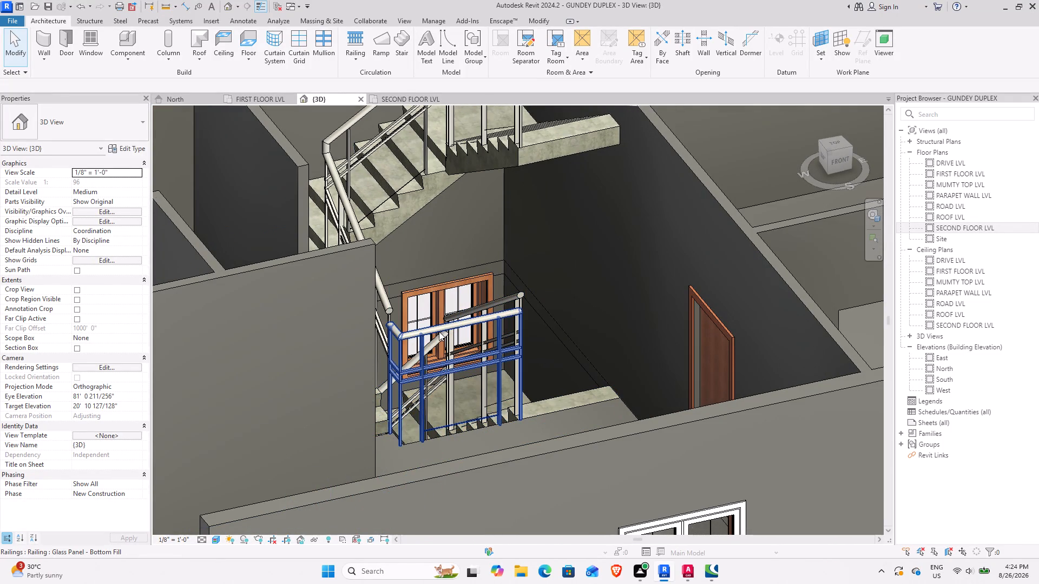
middle_click_drag(473, 395, 430, 403, "shift")
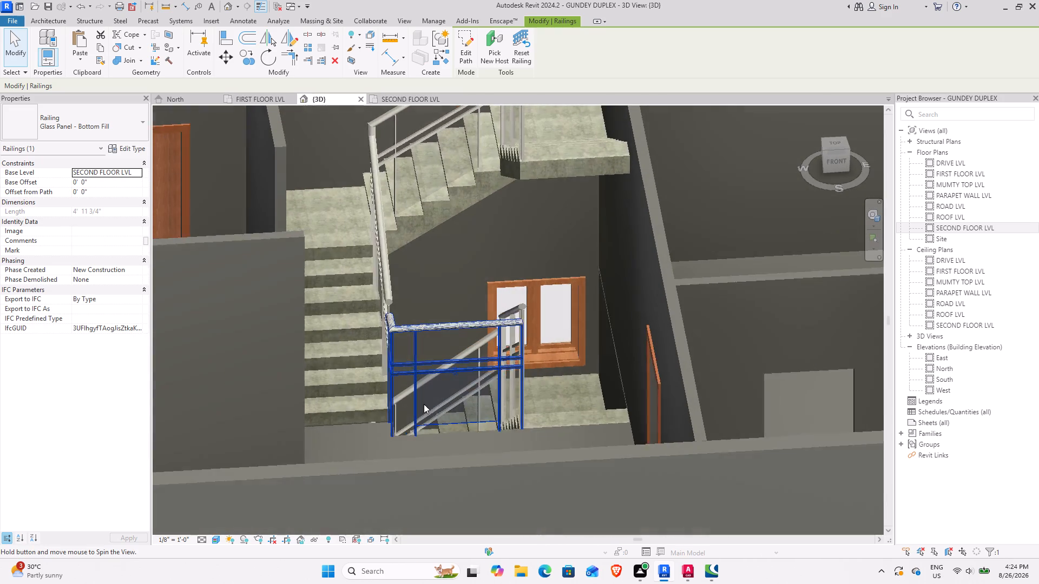
left_click(127, 149)
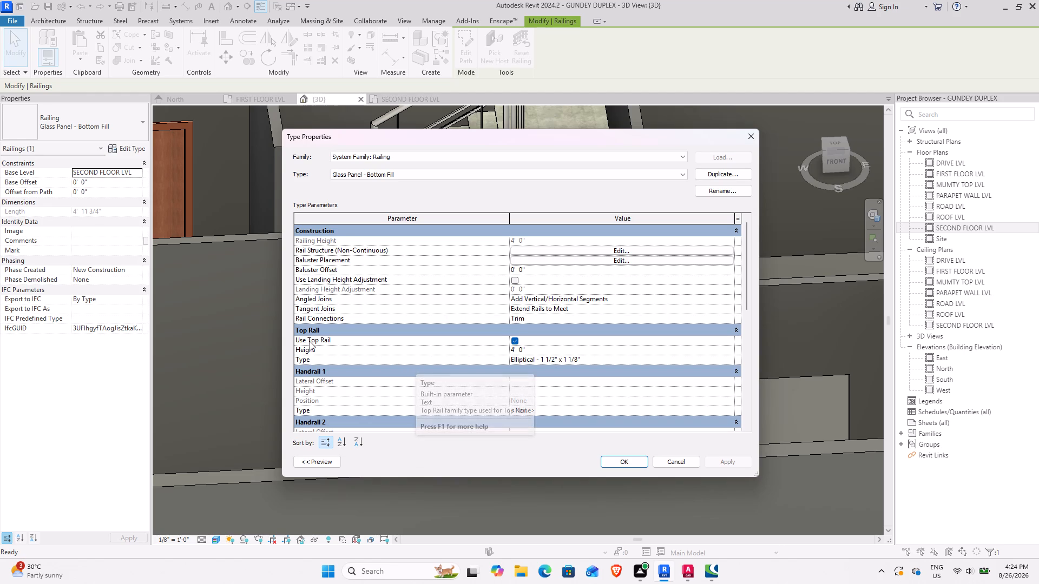
scroll(467, 344, "down", 1)
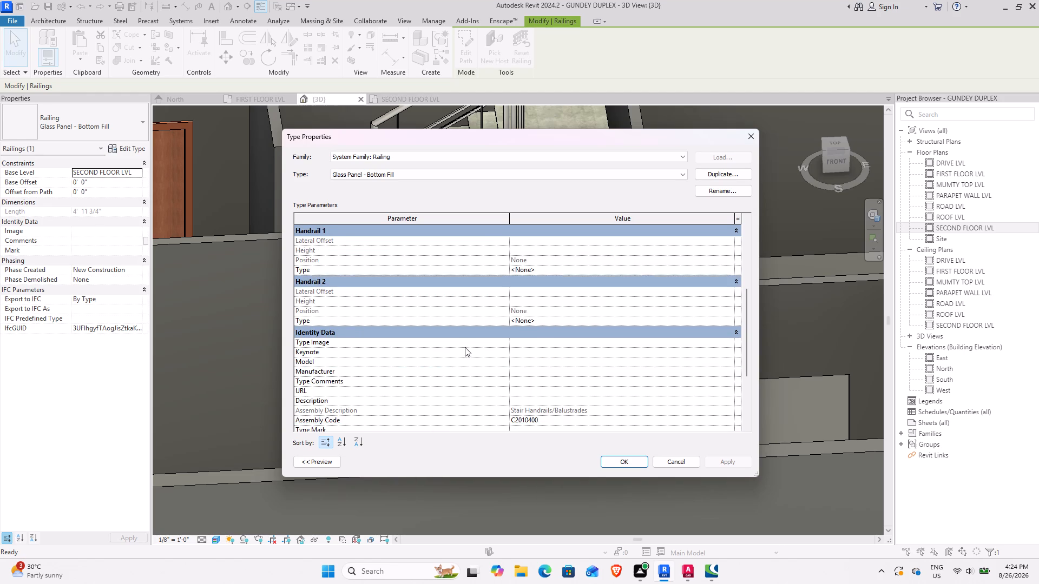
scroll(464, 348, "down", 1)
scroll(464, 354, "up", 2)
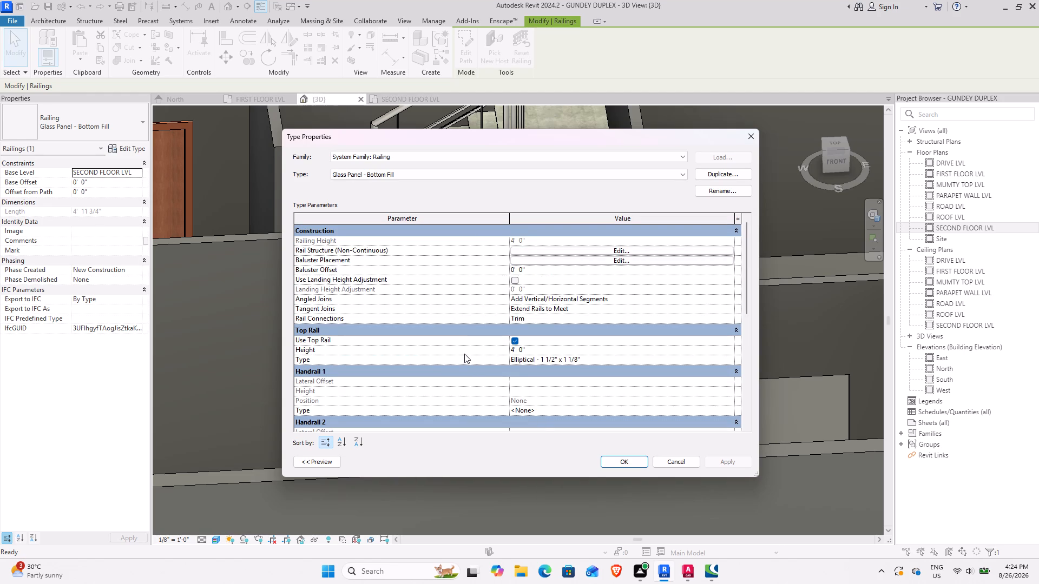
scroll(464, 354, "up", 2)
scroll(393, 283, "up", 2)
scroll(393, 283, "down", 3)
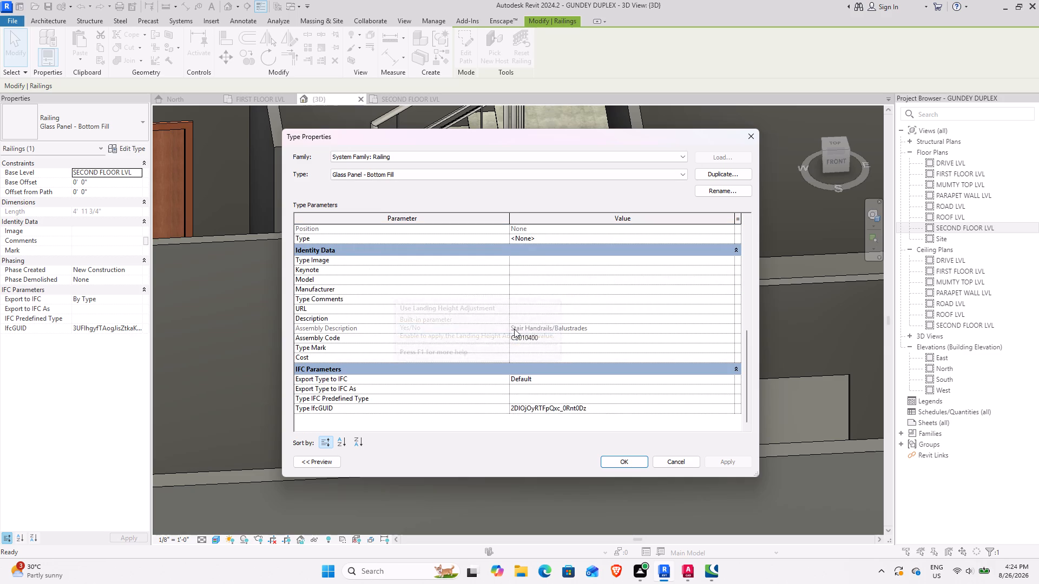
scroll(515, 327, "up", 1)
scroll(573, 340, "up", 4)
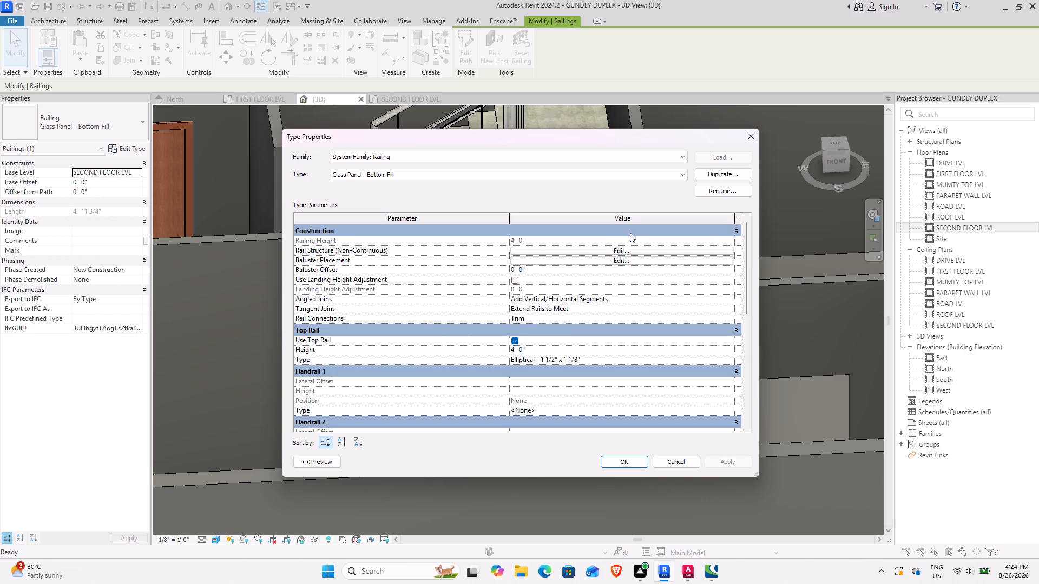
left_click(679, 460)
Examine the whole duplex from the front, below and above, including the stairwells and the outer walls.
scroll(478, 388, "down", 4)
middle_click_drag(483, 402, 512, 320, "shift")
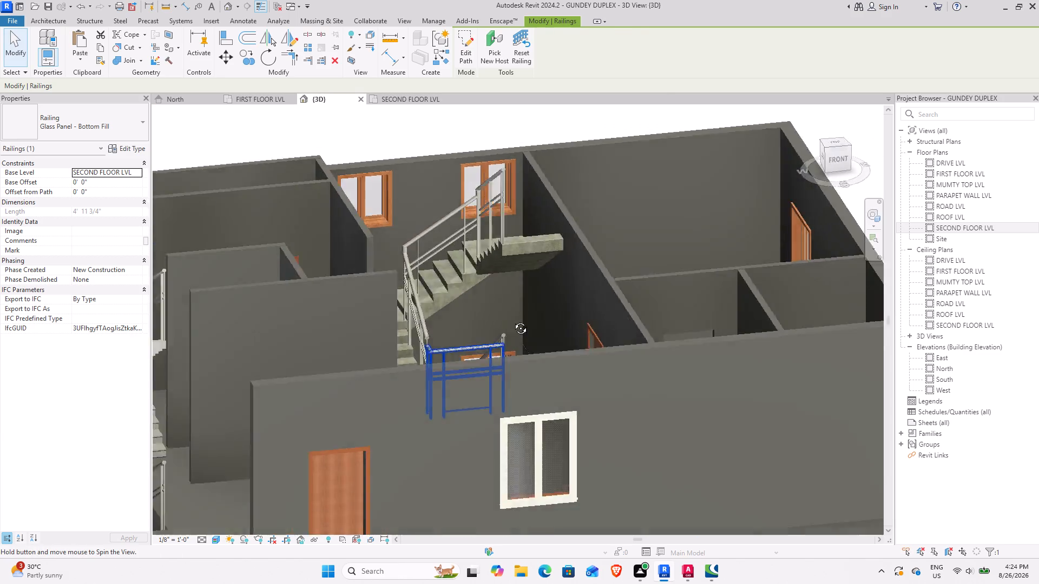
middle_click_drag(512, 320, 447, 283, "shift")
scroll(442, 346, "down", 4)
middle_click_drag(438, 345, 479, 491, "shift")
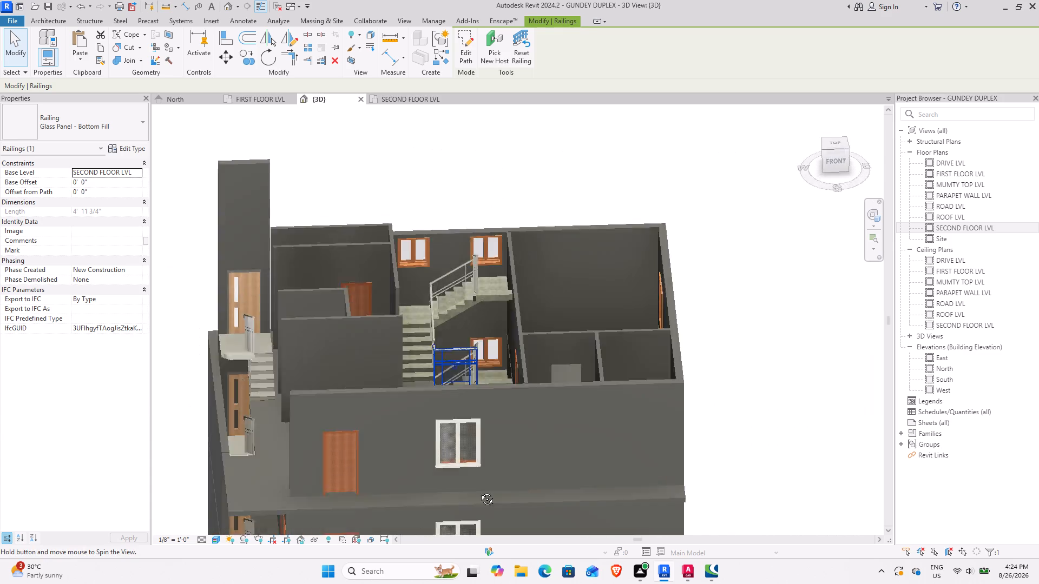
middle_click_drag(479, 491, 495, 542, "shift")
middle_click_drag(455, 427, 437, 317, "shift")
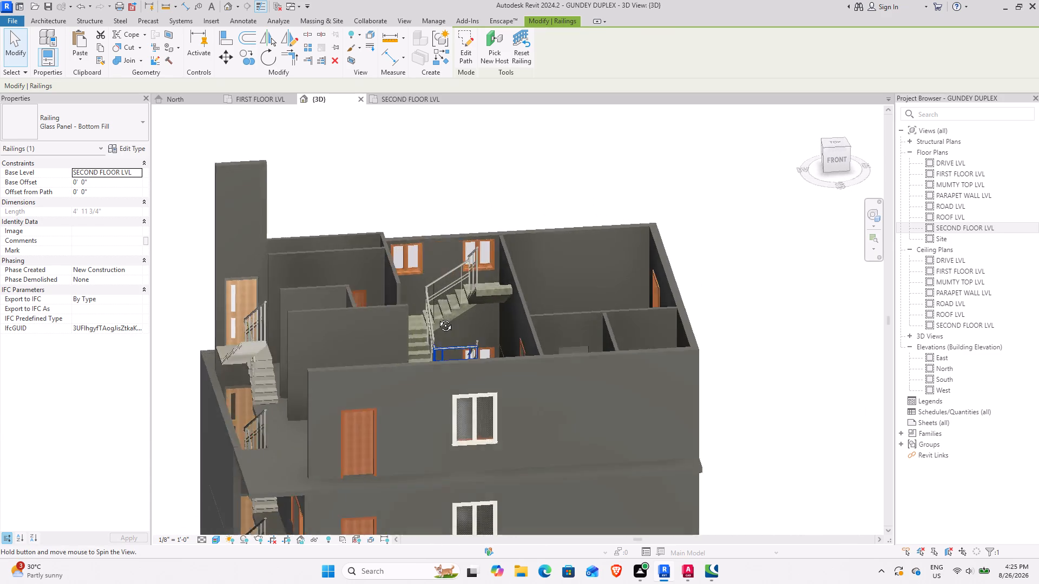
middle_click_drag(437, 317, 431, 321, "shift")
scroll(401, 367, "down", 3)
middle_click_drag(385, 397, 370, 298, "shift")
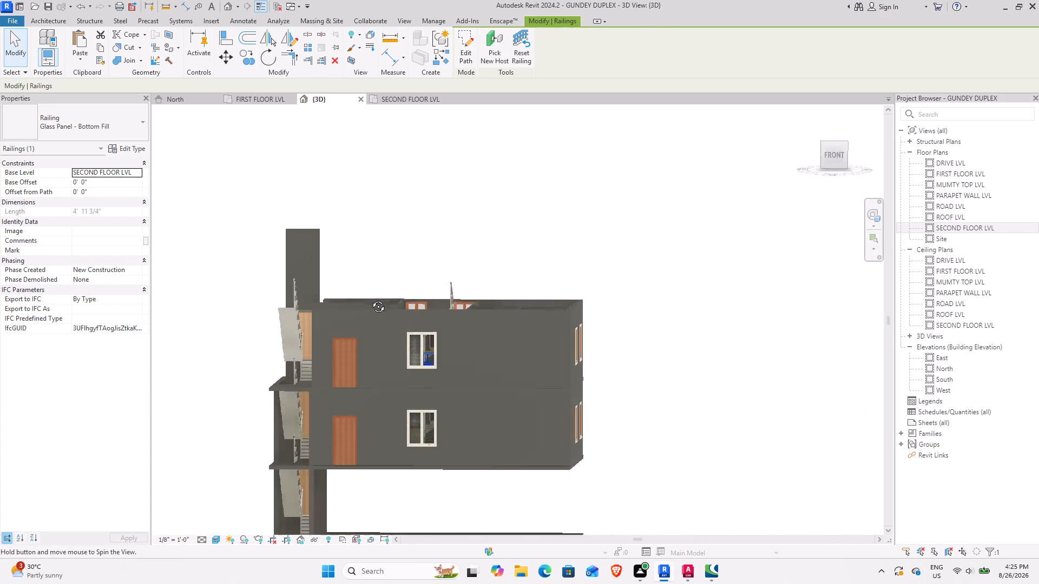
middle_click_drag(370, 298, 381, 207, "shift")
middle_click_drag(427, 368, 417, 326, "shift")
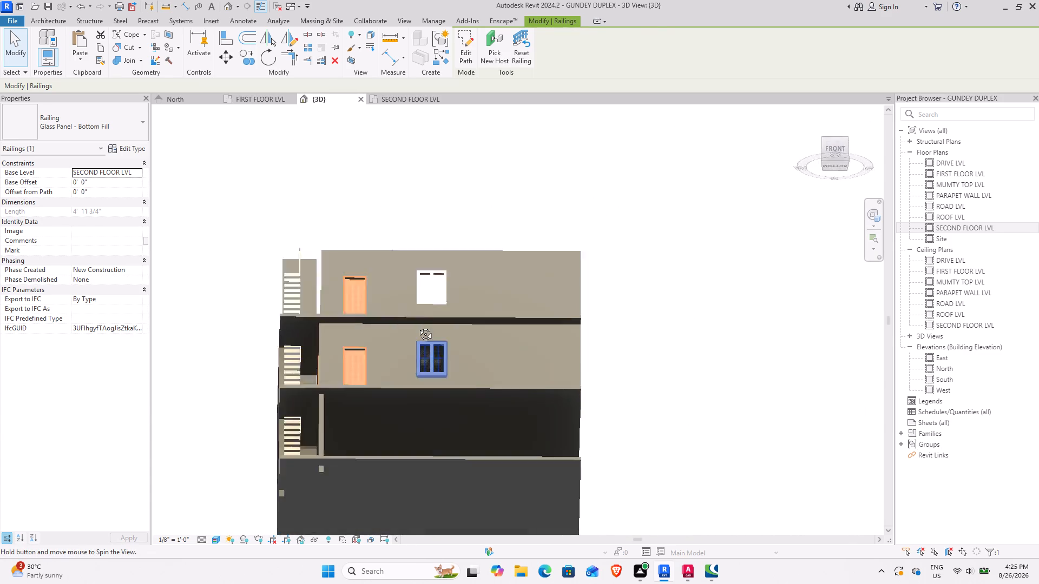
middle_click_drag(417, 326, 427, 503, "shift")
middle_click_drag(421, 480, 428, 560, "shift")
middle_click_drag(450, 441, 413, 555, "shift")
middle_click_drag(418, 454, 476, 413, "shift")
left_click(452, 396)
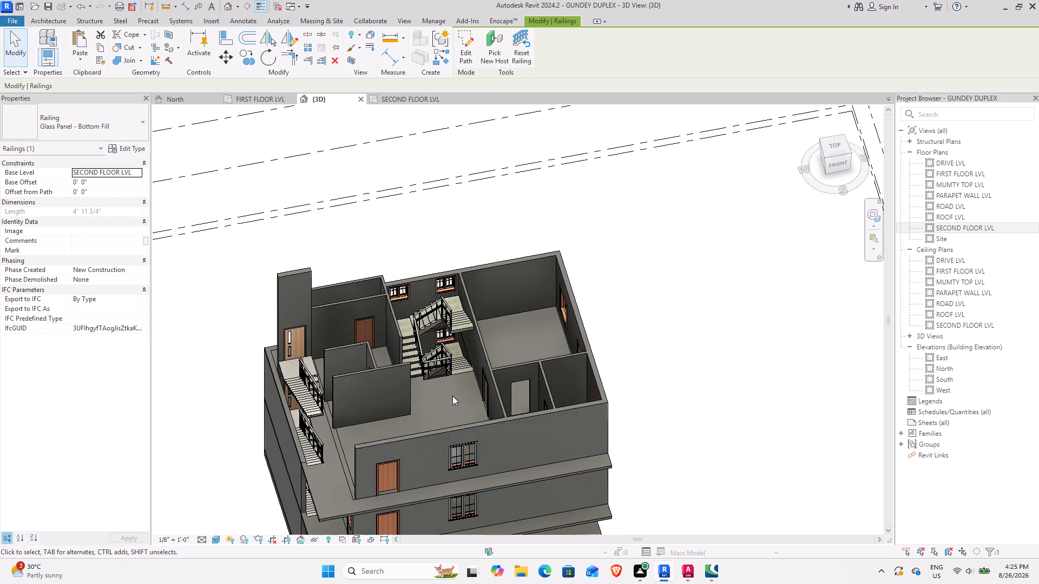
middle_click_drag(404, 399, 423, 391, "shift")
scroll(437, 328, "up", 3)
scroll(443, 447, "up", 1)
middle_click_drag(444, 435, 475, 399, "shift")
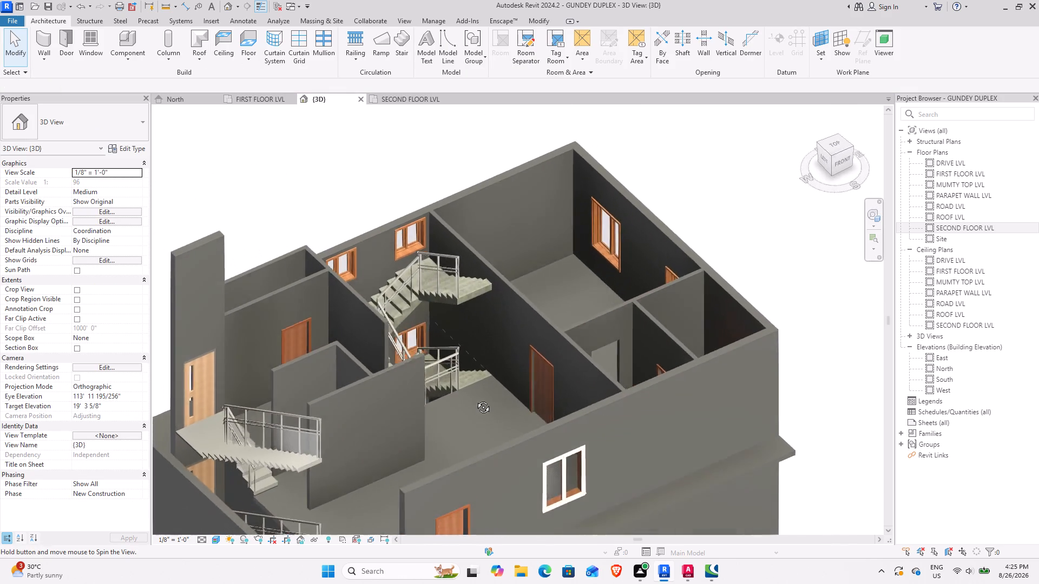
middle_click_drag(475, 399, 447, 405, "shift")
scroll(446, 409, "down", 3)
middle_click_drag(434, 423, 468, 389, "shift")
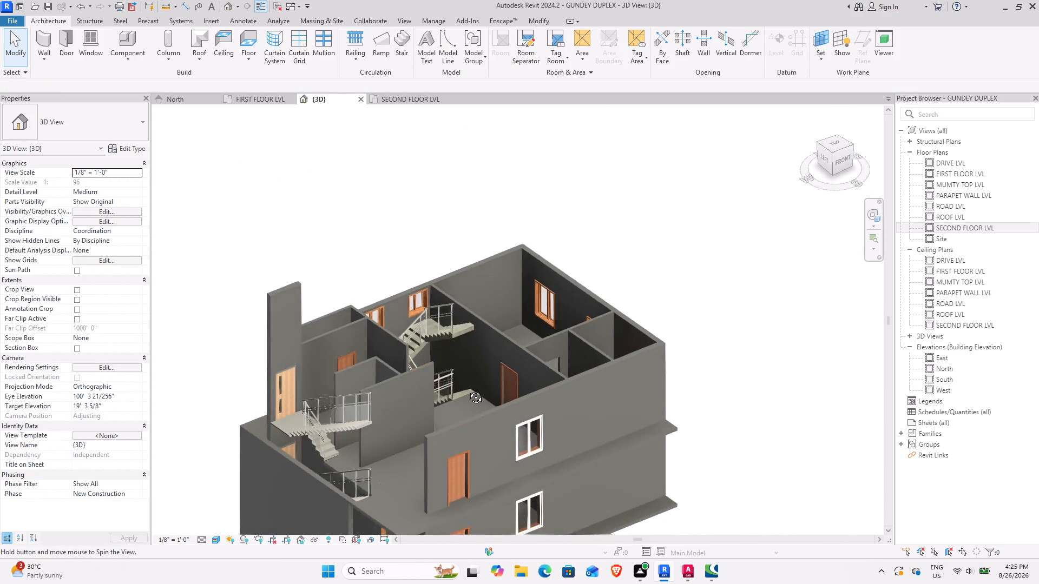
middle_click_drag(468, 389, 363, 421, "shift")
scroll(333, 426, "down", 3)
middle_click_drag(391, 402, 507, 362)
middle_click_drag(391, 475, 516, 383)
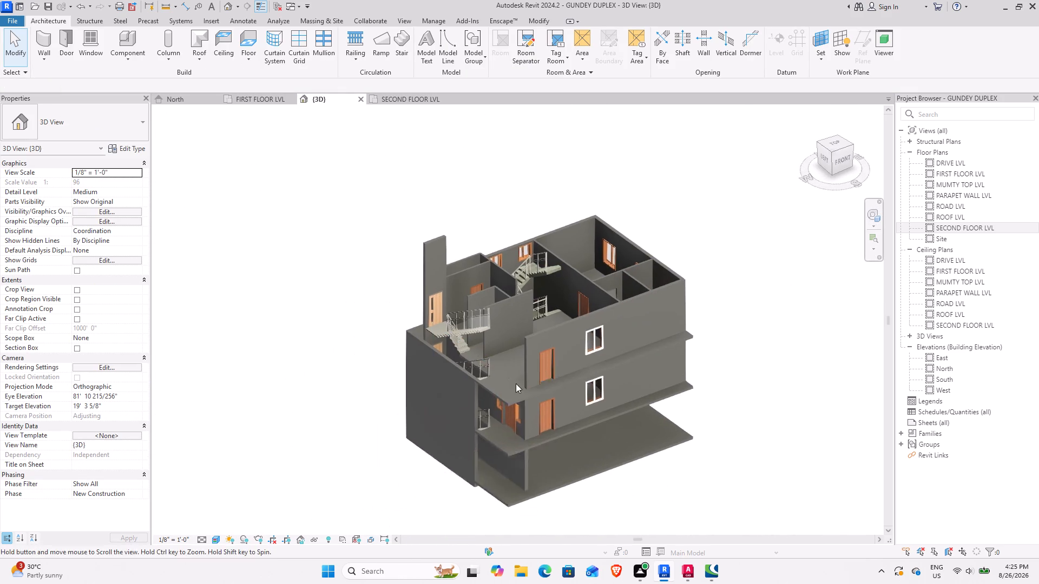
Set the top constraint of the outer side wall beside the exterior staircase to Up to level: ROOF LVL.
scroll(469, 375, "up", 7)
middle_click_drag(467, 441, 412, 276)
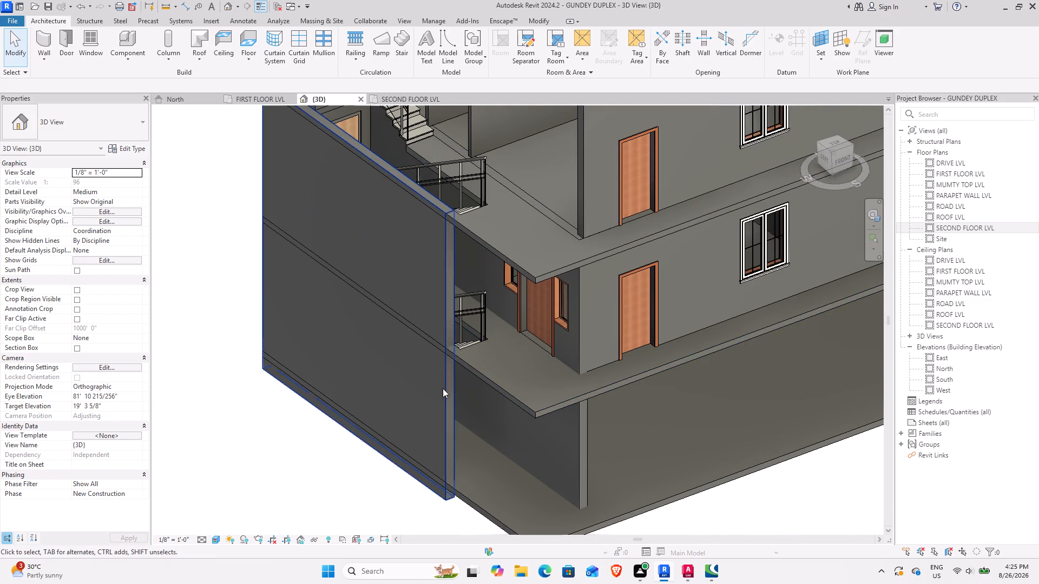
middle_click_drag(470, 384, 461, 412, "shift")
middle_click_drag(449, 395, 527, 528)
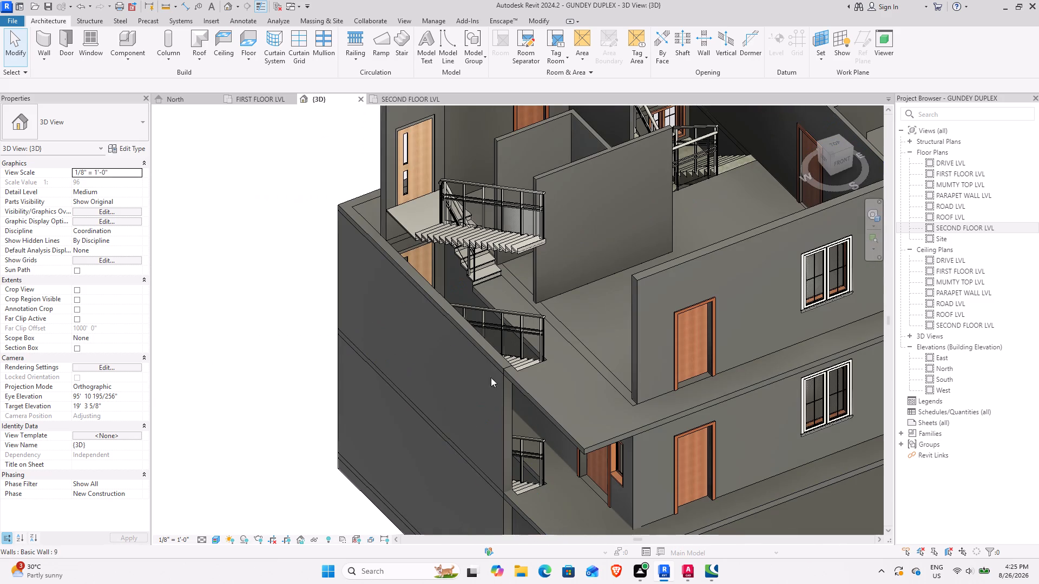
left_click(503, 412)
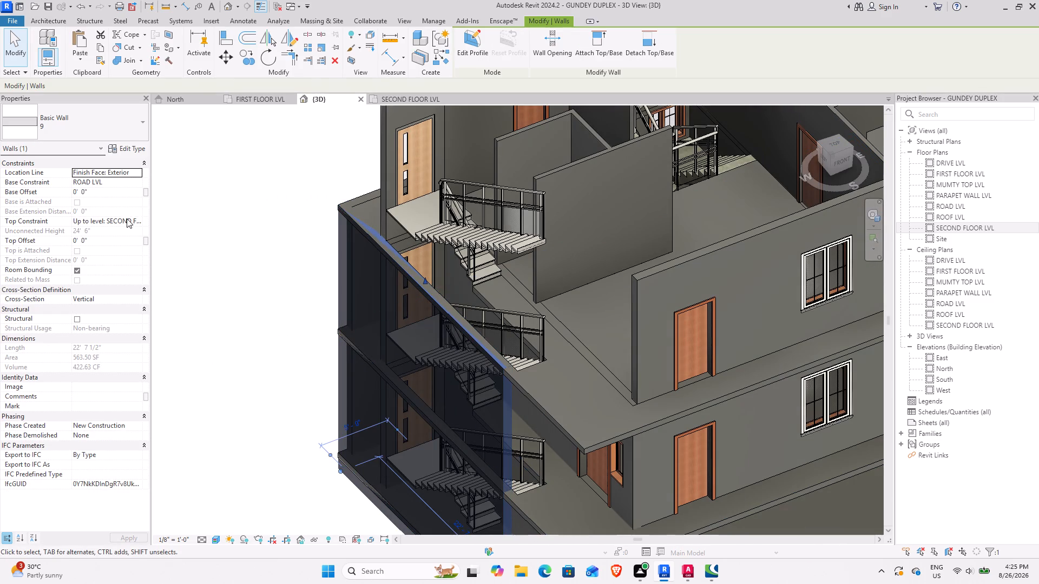
left_click(139, 221)
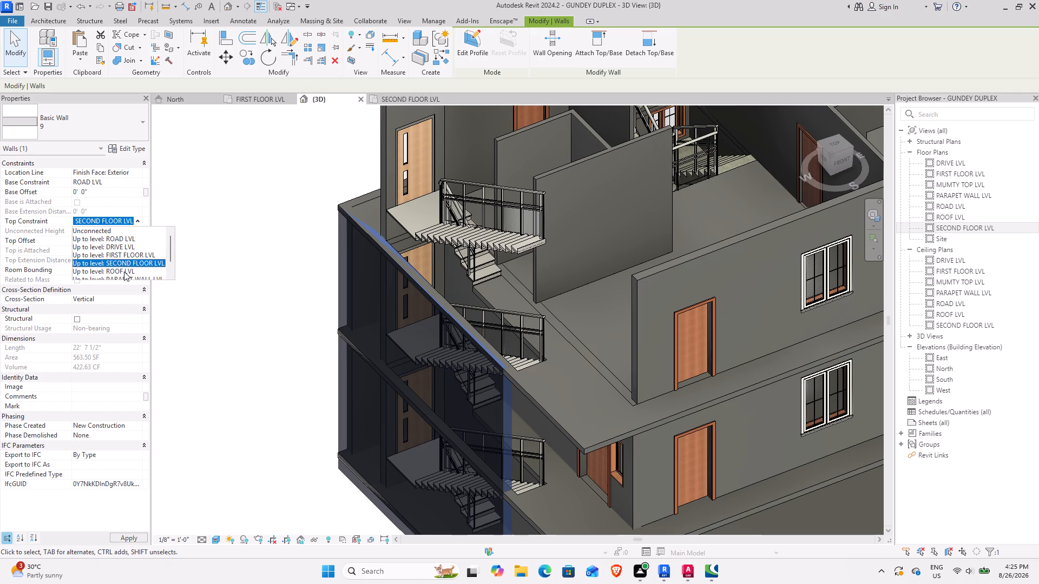
left_click(124, 271)
left_click(264, 402)
Examine the outer side wall beside the exterior staircase from the front and from above.
middle_click_drag(257, 398, 247, 273, "shift")
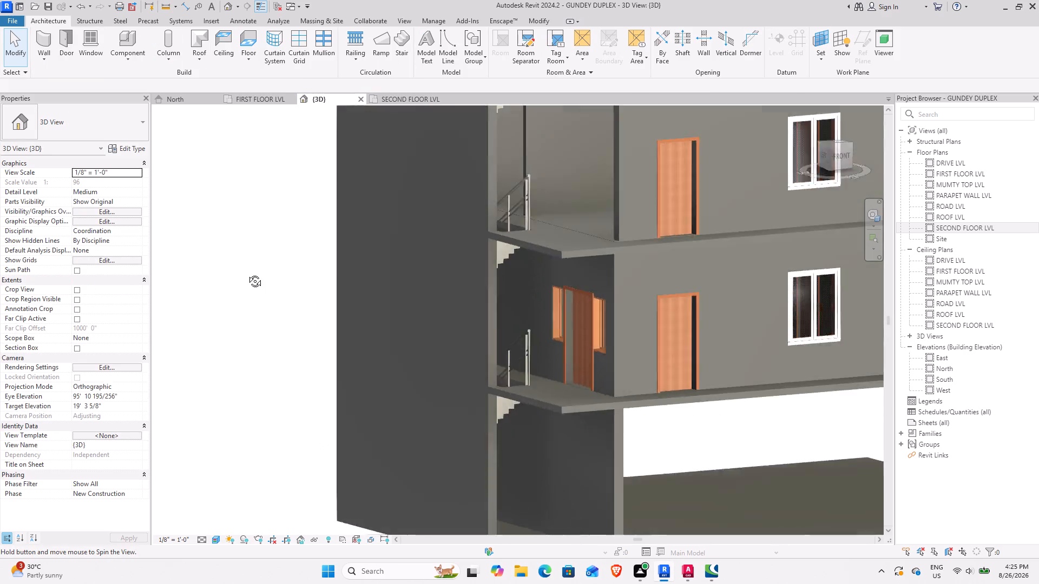
middle_click_drag(247, 273, 166, 326, "shift")
scroll(176, 326, "down", 4)
middle_click_drag(177, 327, 216, 276, "shift")
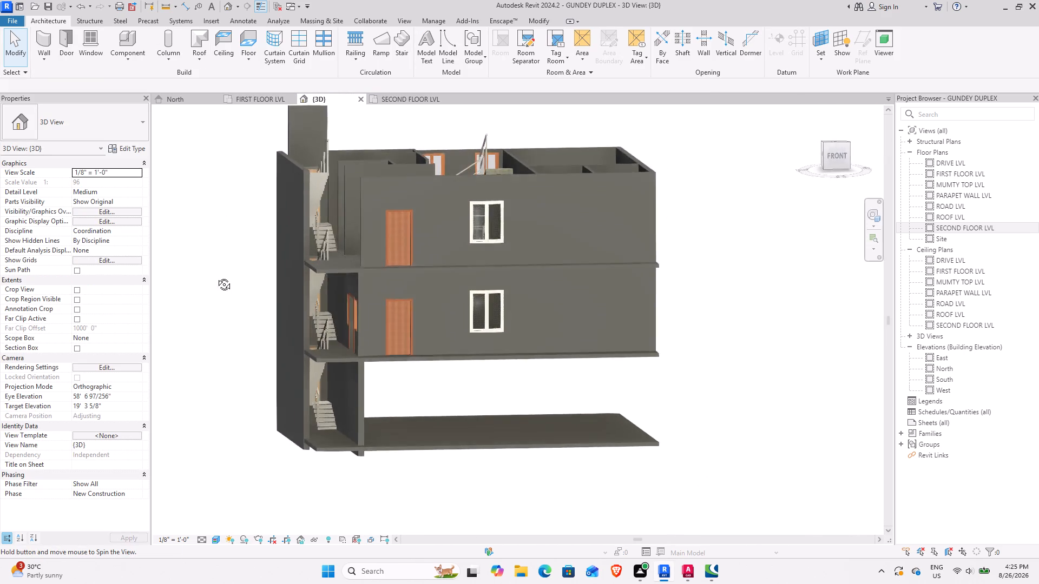
middle_click_drag(216, 276, 216, 287, "shift")
scroll(206, 288, "down", 3)
middle_click_drag(216, 295, 197, 282, "shift")
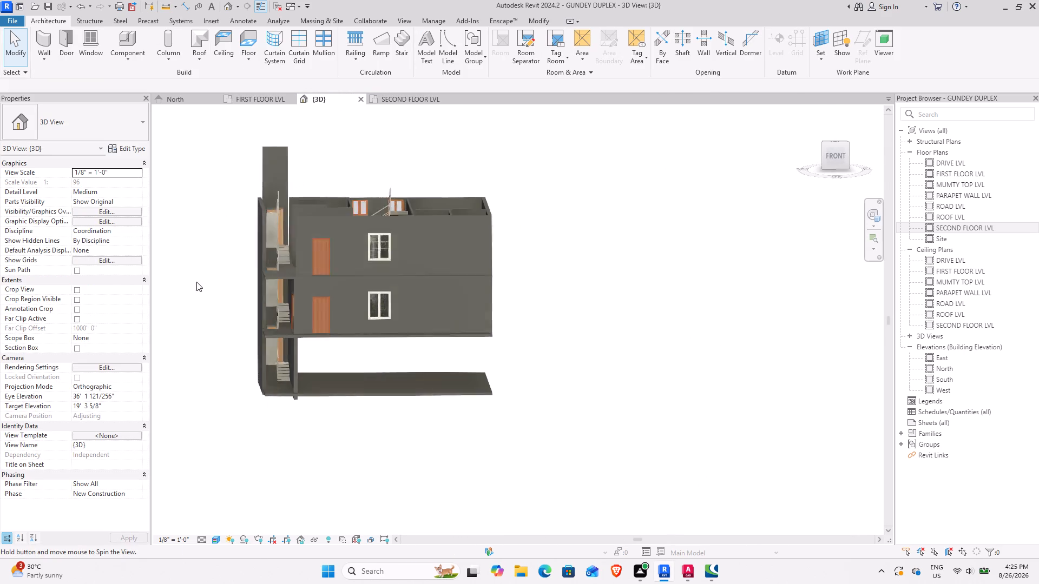
middle_click_drag(254, 282, 256, 380, "shift")
middle_click_drag(231, 275, 241, 316)
middle_click_drag(240, 312, 222, 293, "shift")
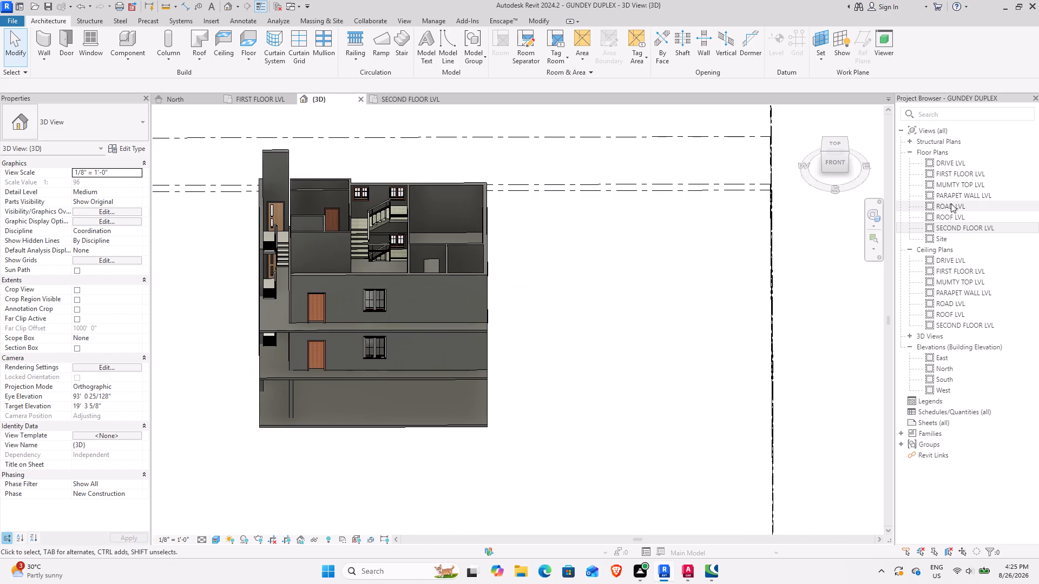
Check the ROAD LVL and SECOND FLOOR LVL floor plans for the wall and stair layout.
double_click(951, 203)
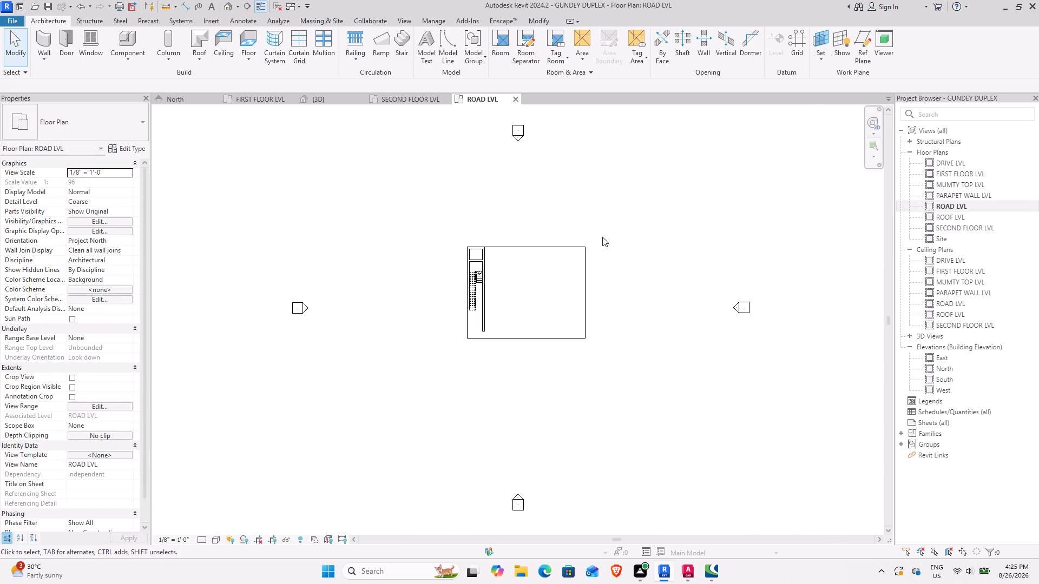
left_click(396, 101)
scroll(434, 305, "down", 3)
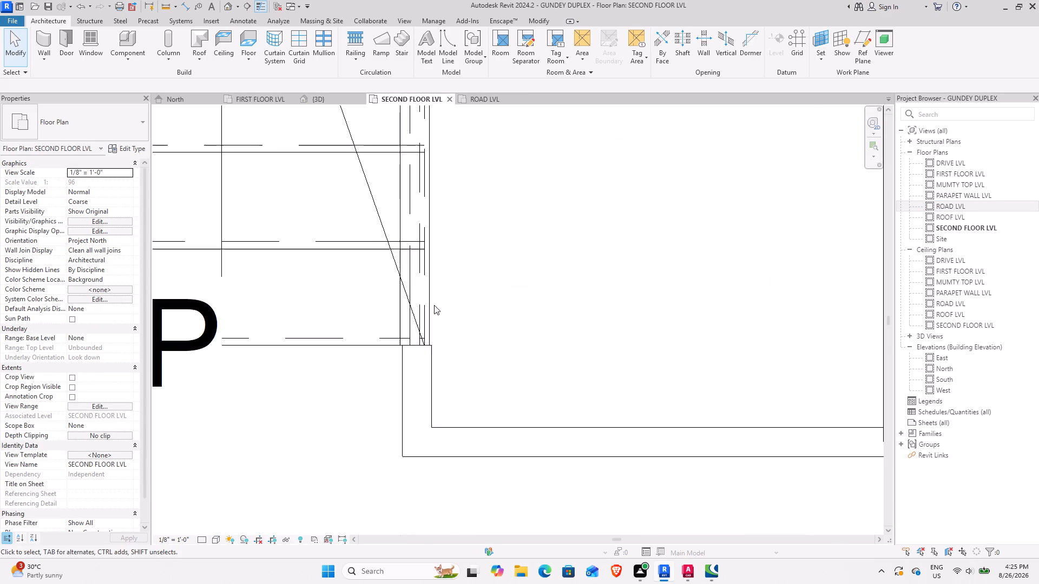
scroll(434, 305, "down", 5)
scroll(476, 389, "down", 6)
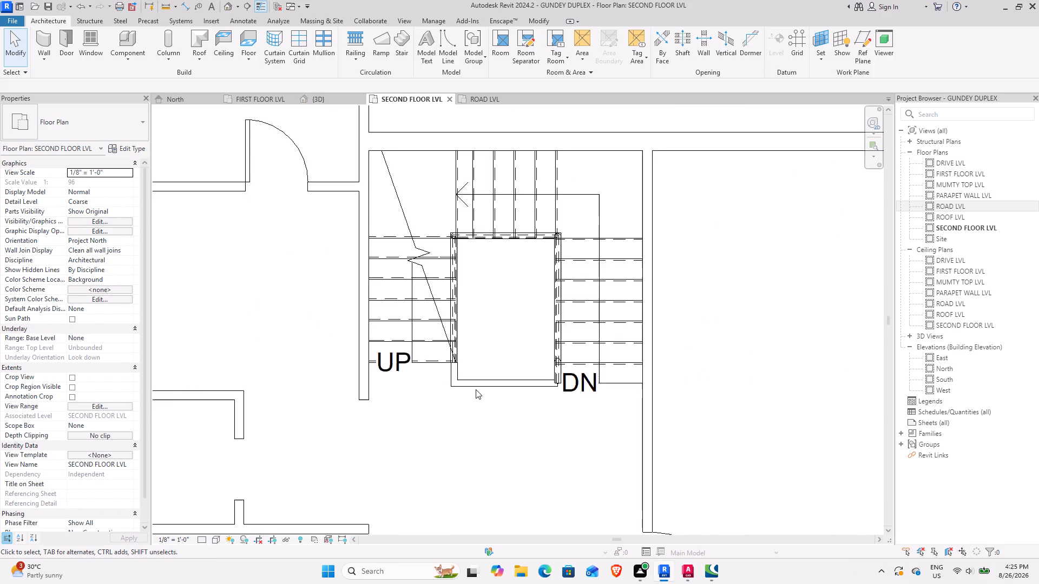
scroll(476, 389, "down", 7)
middle_click_drag(590, 388, 563, 317)
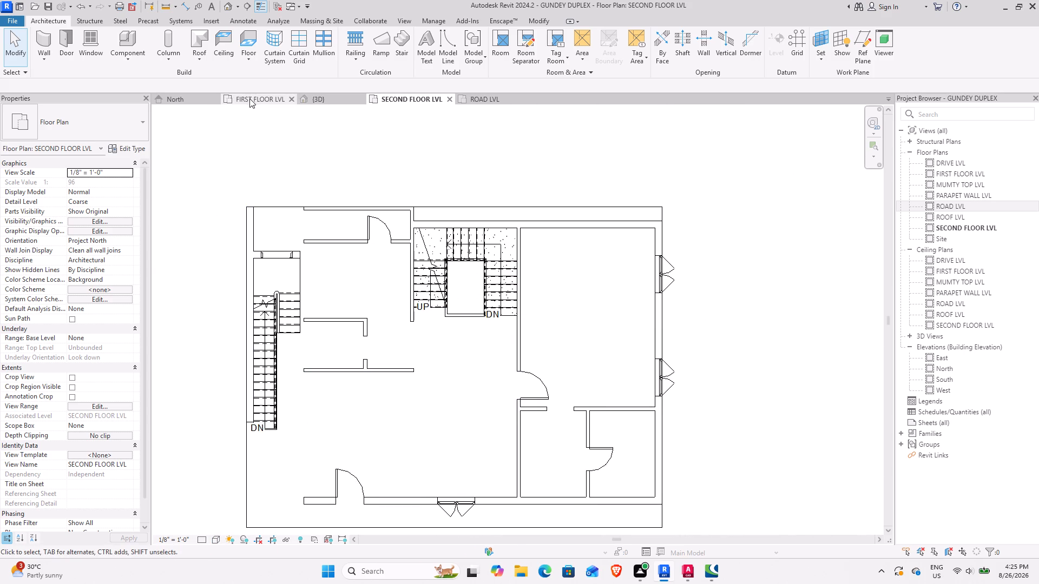
left_click(337, 102)
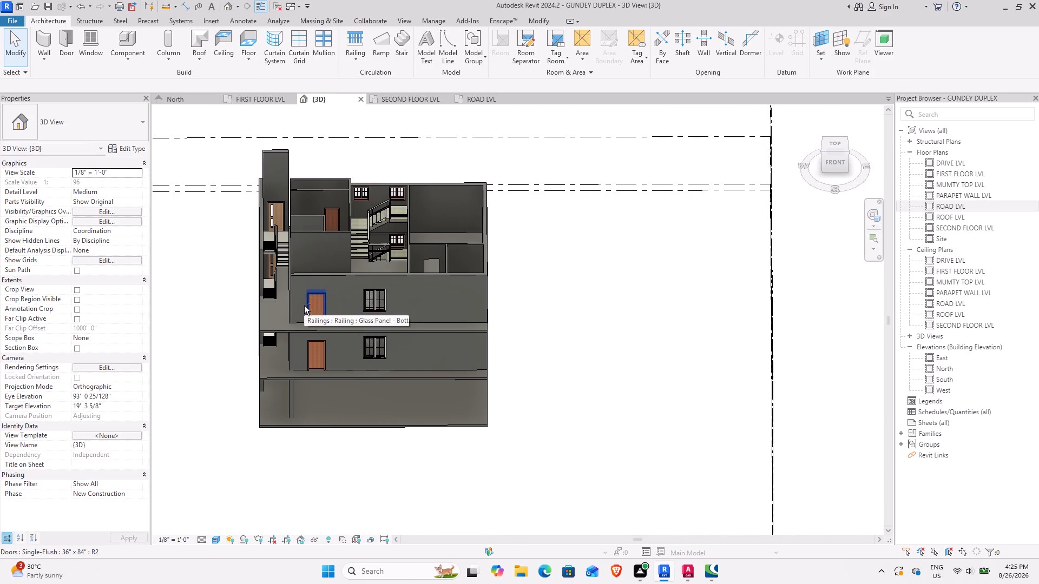
Set the top constraint of the wall holding the first-floor entrance door to Up to level: ROOF LVL.
middle_click_drag(304, 306, 424, 244, "shift")
scroll(377, 336, "up", 7)
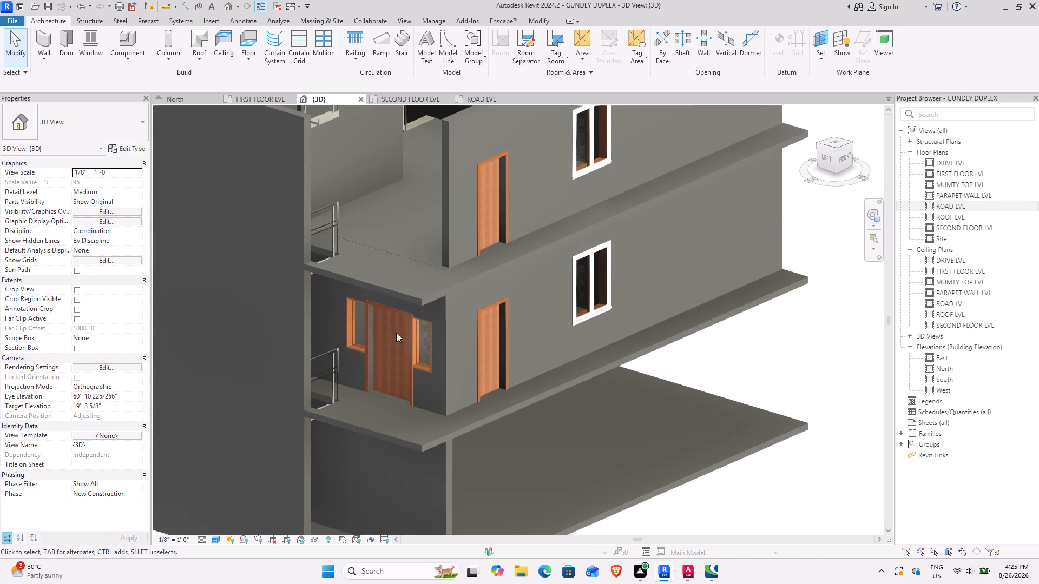
left_click(445, 367)
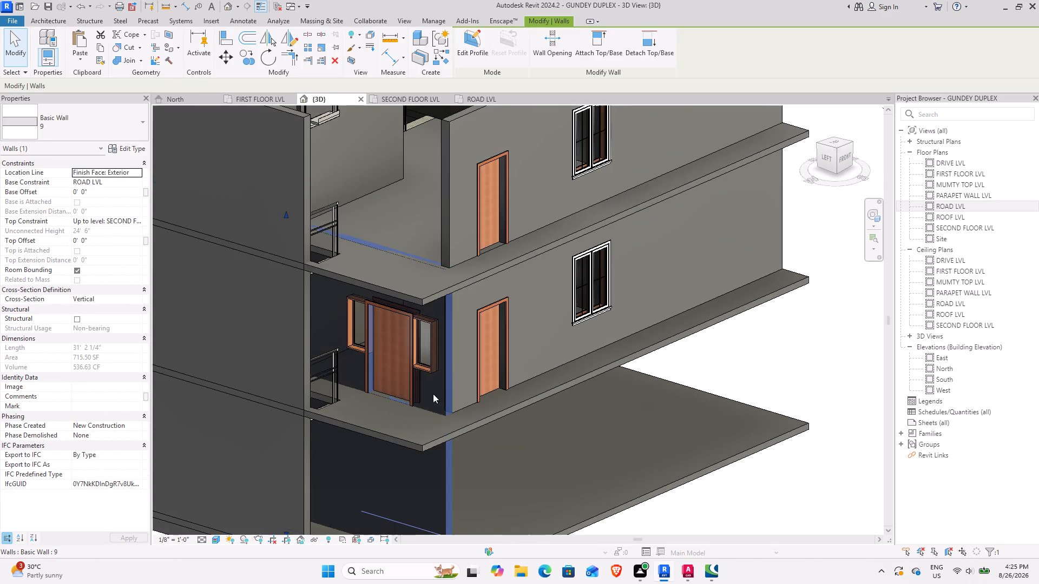
middle_click_drag(411, 414, 401, 391, "shift")
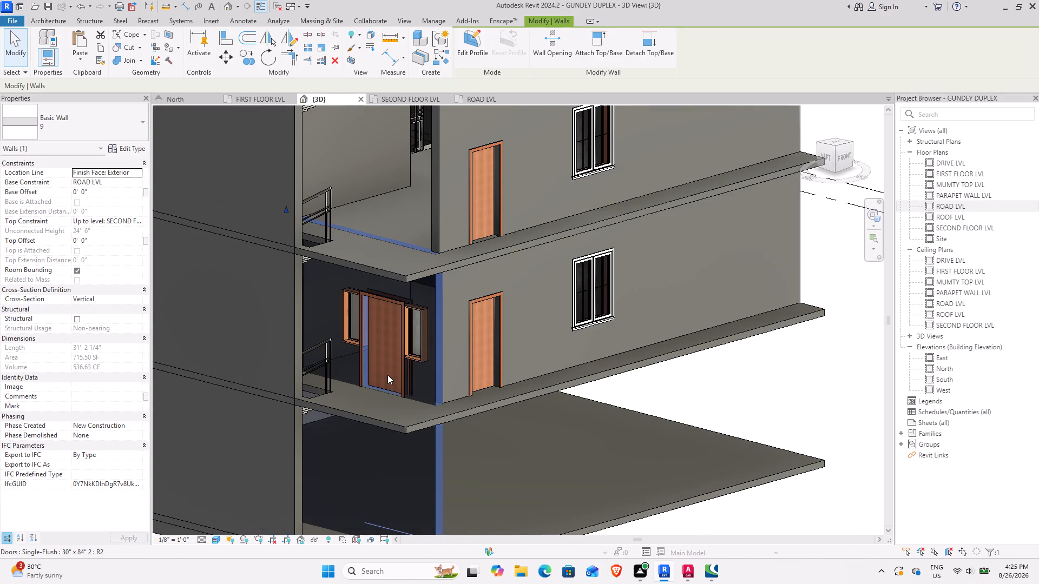
middle_click_drag(383, 343, 364, 330, "shift")
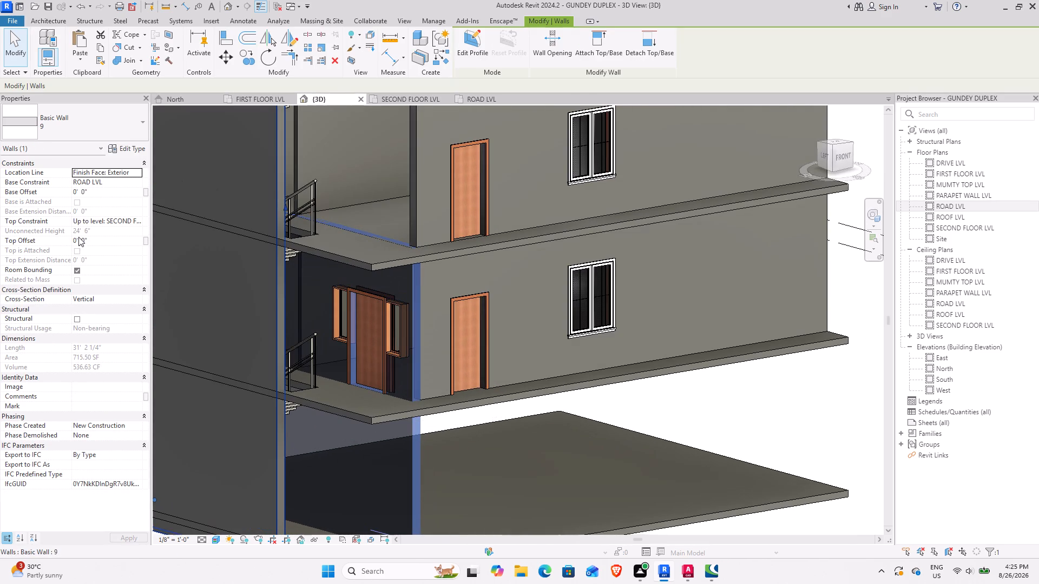
left_click(140, 223)
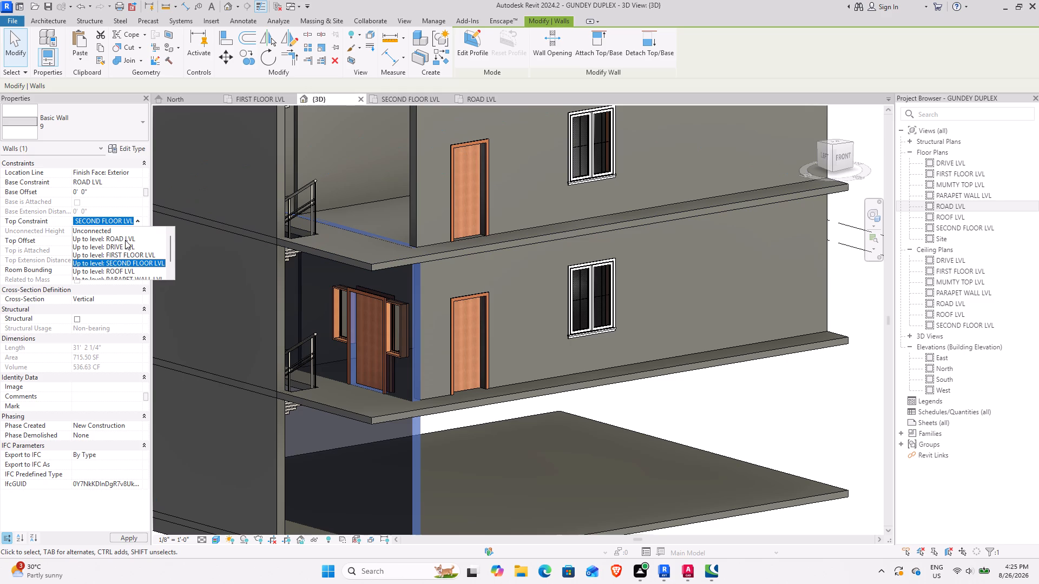
left_click(117, 273)
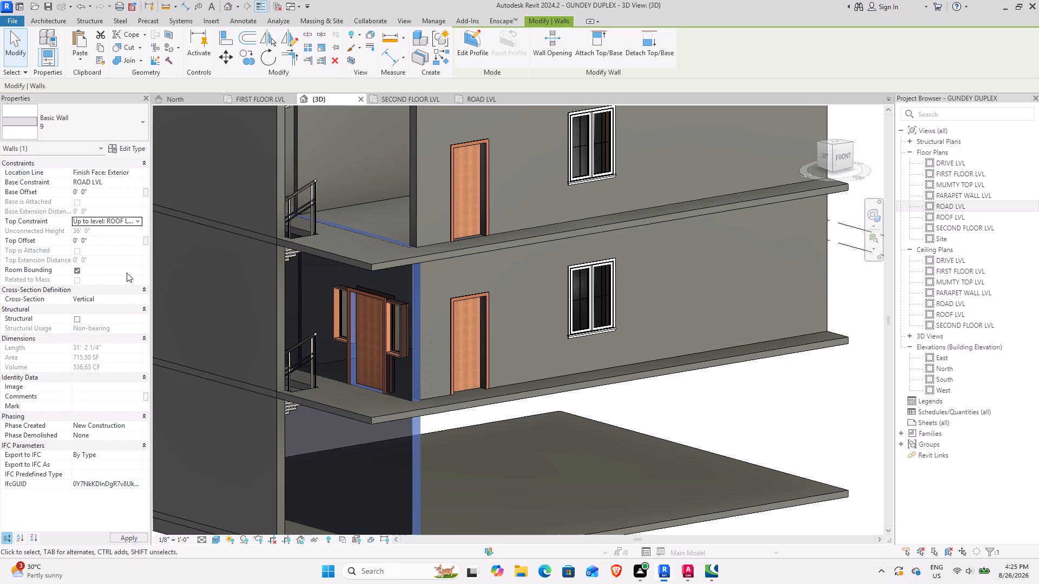
left_click(542, 469)
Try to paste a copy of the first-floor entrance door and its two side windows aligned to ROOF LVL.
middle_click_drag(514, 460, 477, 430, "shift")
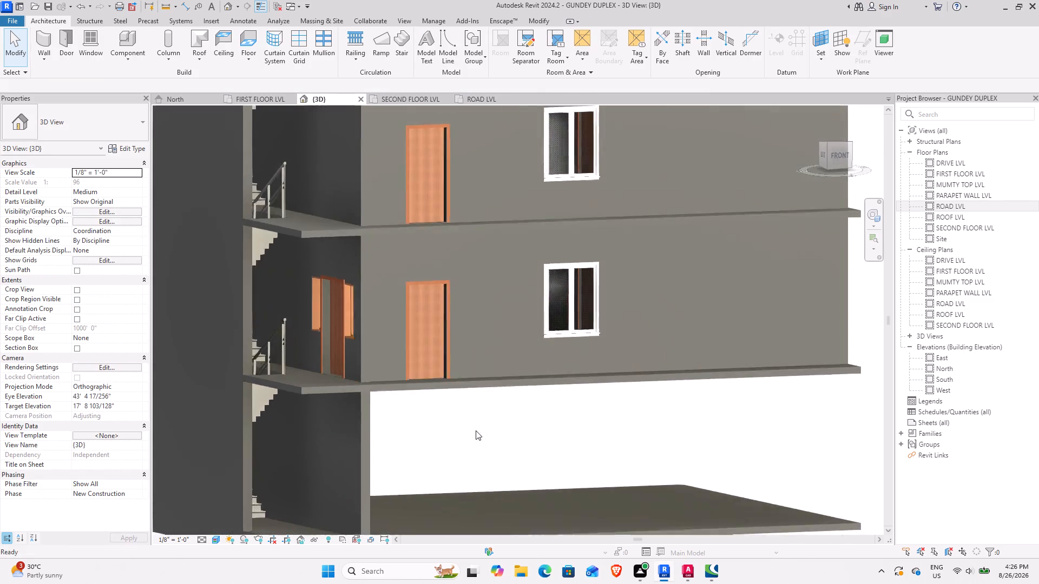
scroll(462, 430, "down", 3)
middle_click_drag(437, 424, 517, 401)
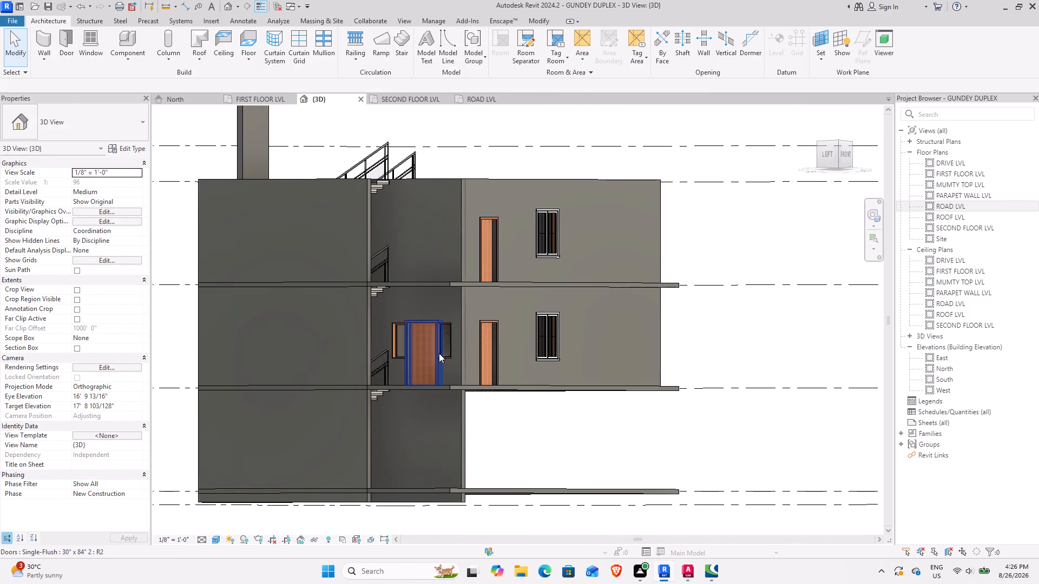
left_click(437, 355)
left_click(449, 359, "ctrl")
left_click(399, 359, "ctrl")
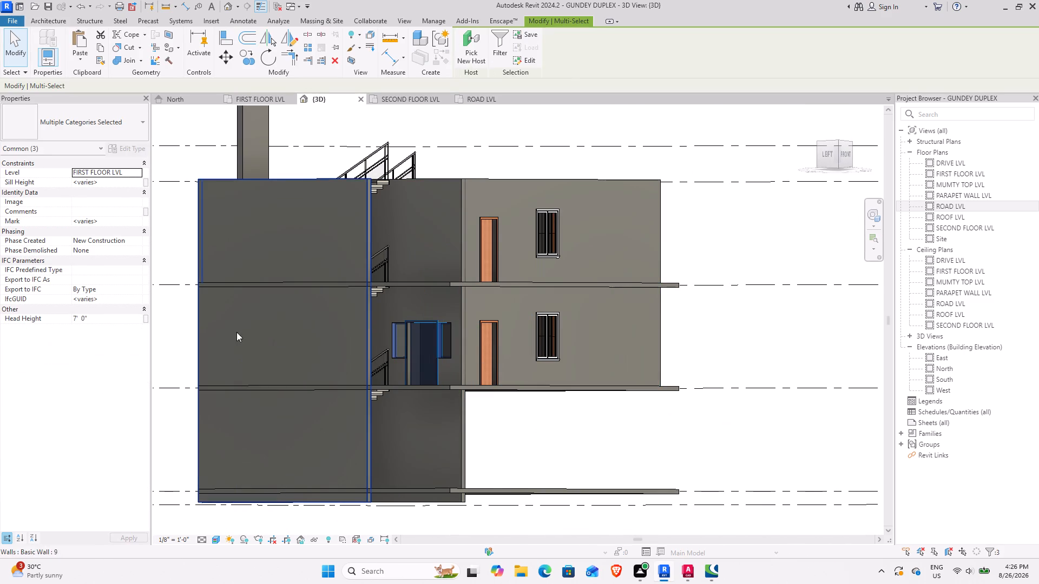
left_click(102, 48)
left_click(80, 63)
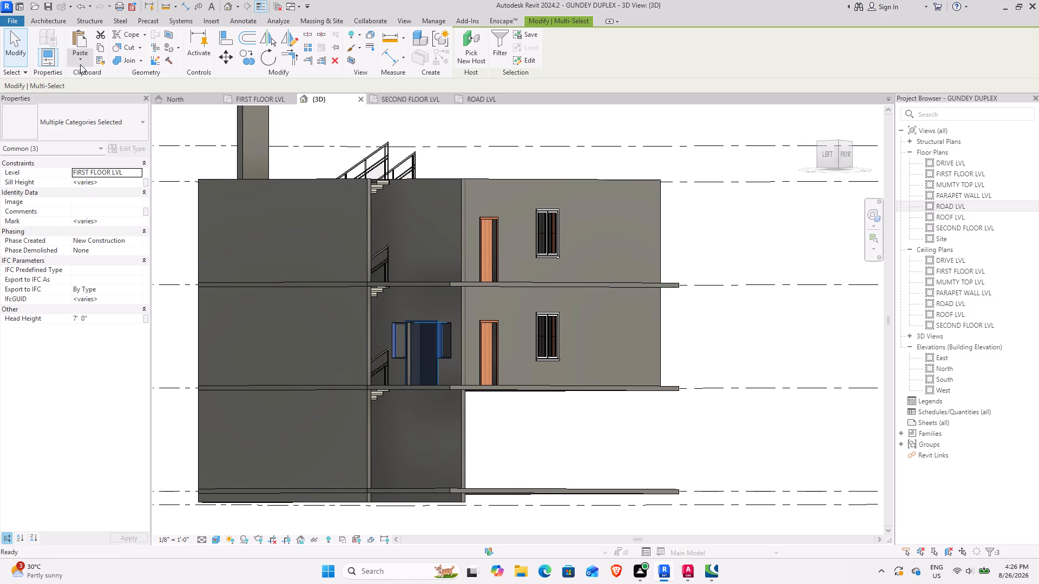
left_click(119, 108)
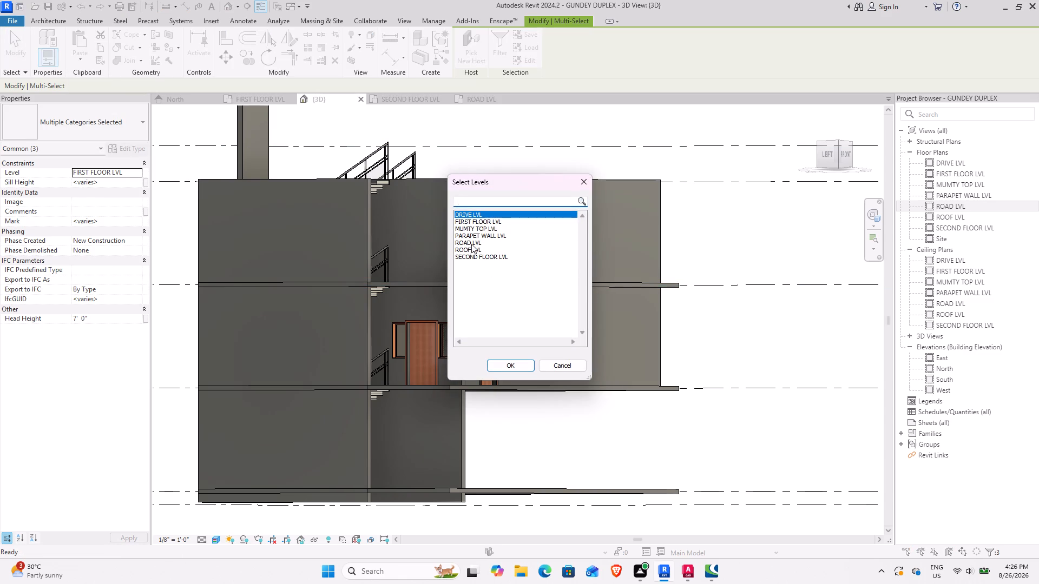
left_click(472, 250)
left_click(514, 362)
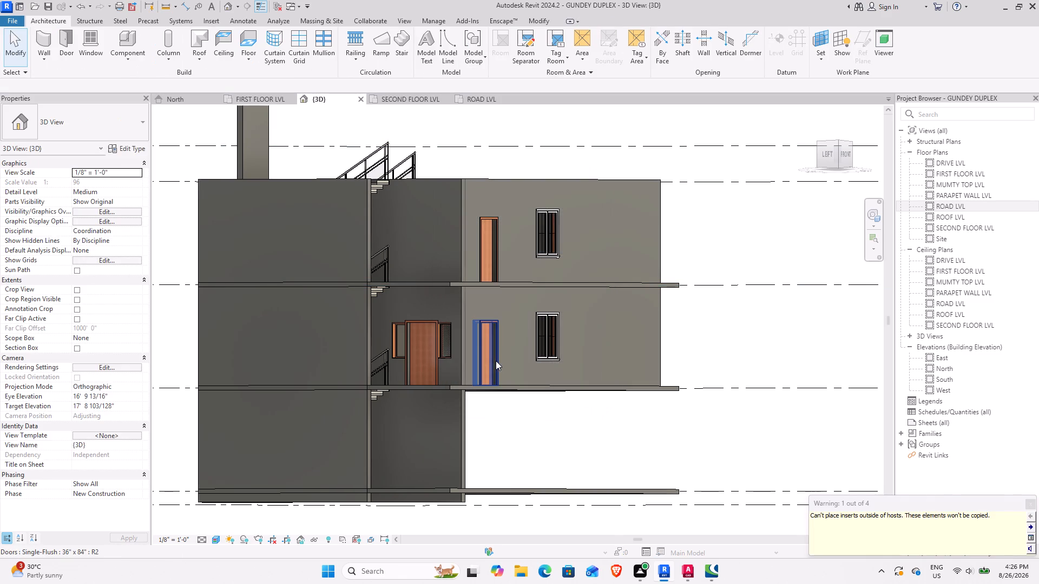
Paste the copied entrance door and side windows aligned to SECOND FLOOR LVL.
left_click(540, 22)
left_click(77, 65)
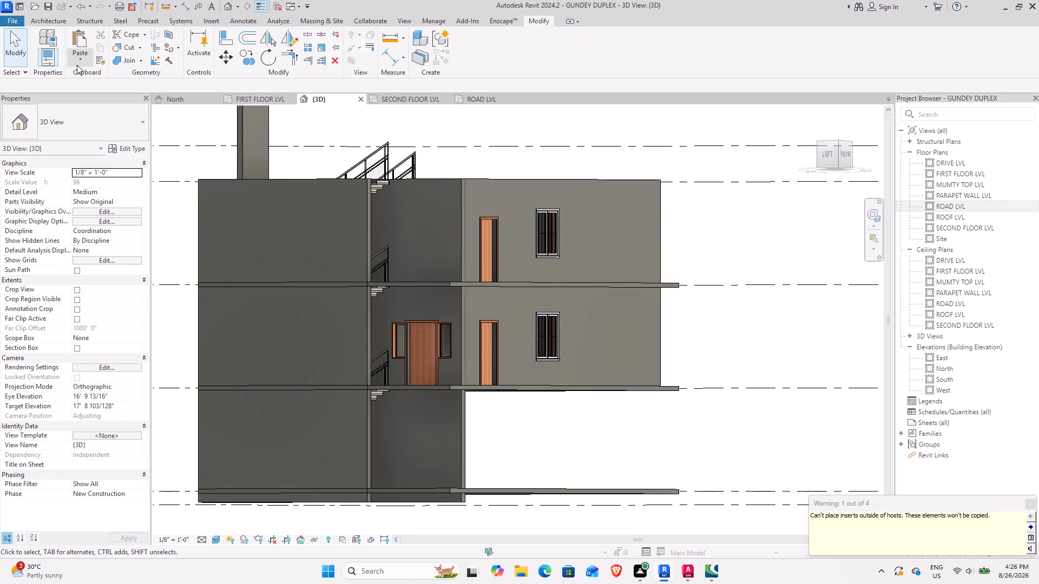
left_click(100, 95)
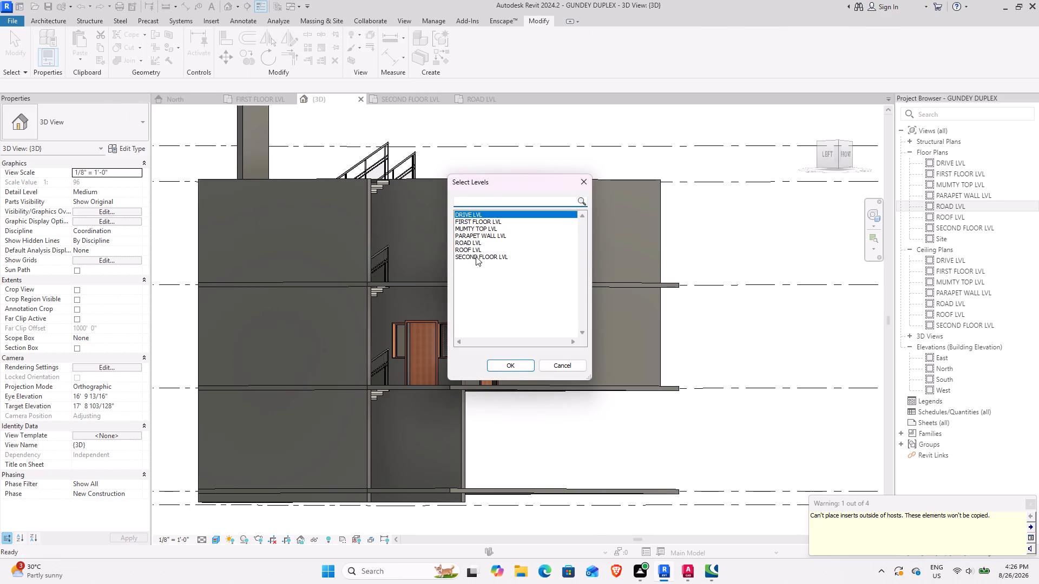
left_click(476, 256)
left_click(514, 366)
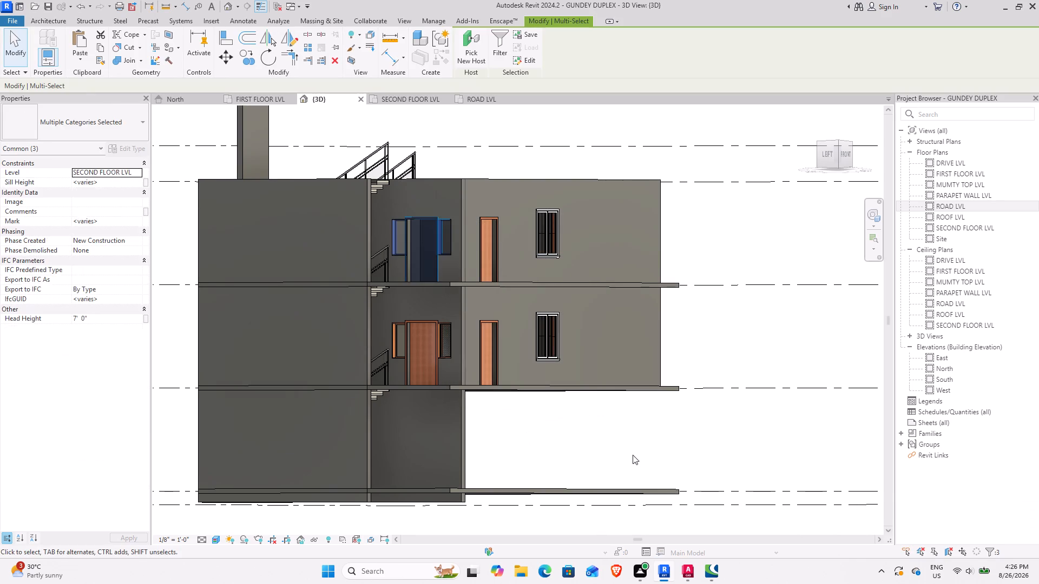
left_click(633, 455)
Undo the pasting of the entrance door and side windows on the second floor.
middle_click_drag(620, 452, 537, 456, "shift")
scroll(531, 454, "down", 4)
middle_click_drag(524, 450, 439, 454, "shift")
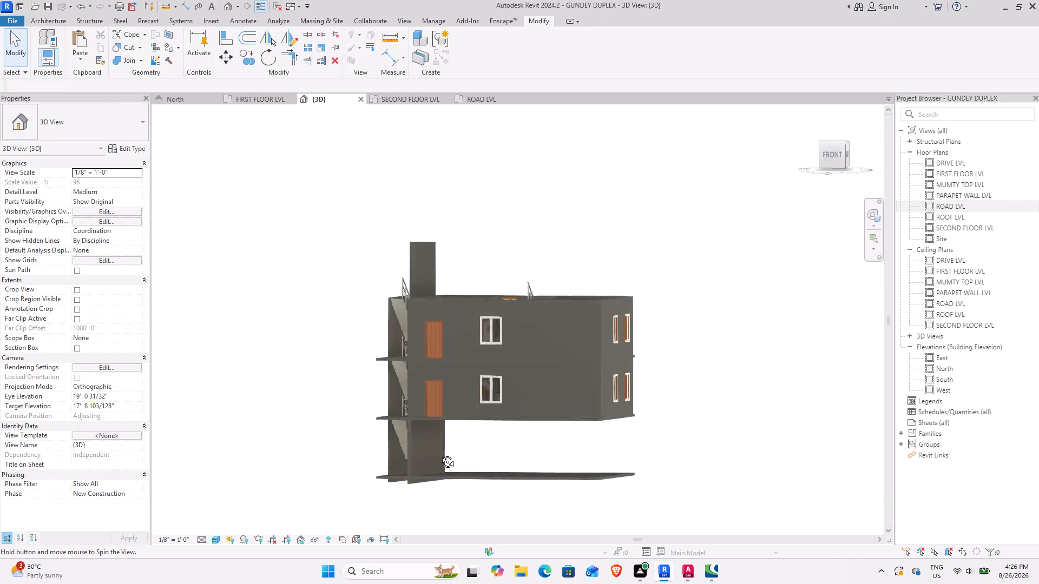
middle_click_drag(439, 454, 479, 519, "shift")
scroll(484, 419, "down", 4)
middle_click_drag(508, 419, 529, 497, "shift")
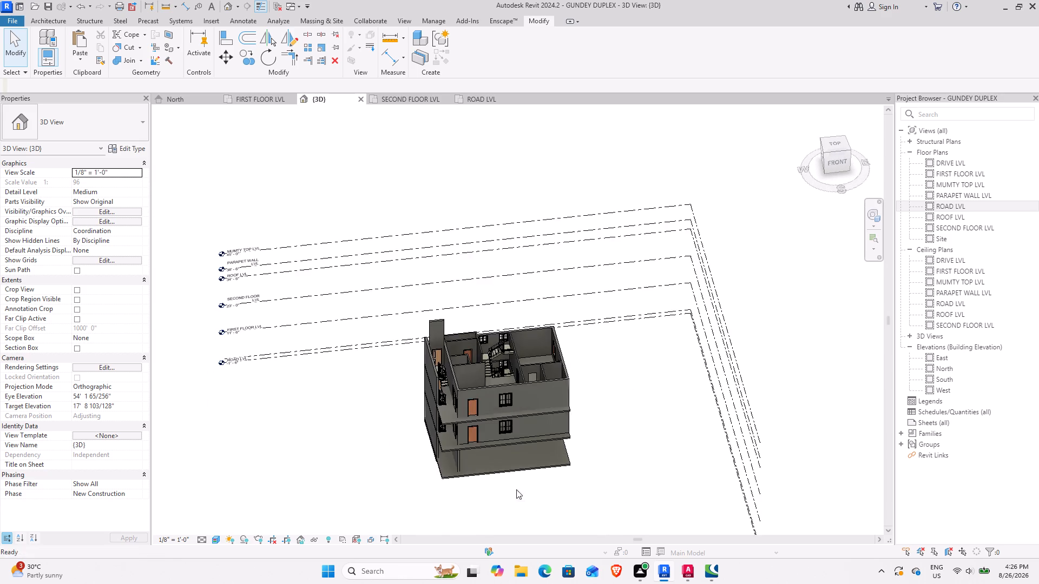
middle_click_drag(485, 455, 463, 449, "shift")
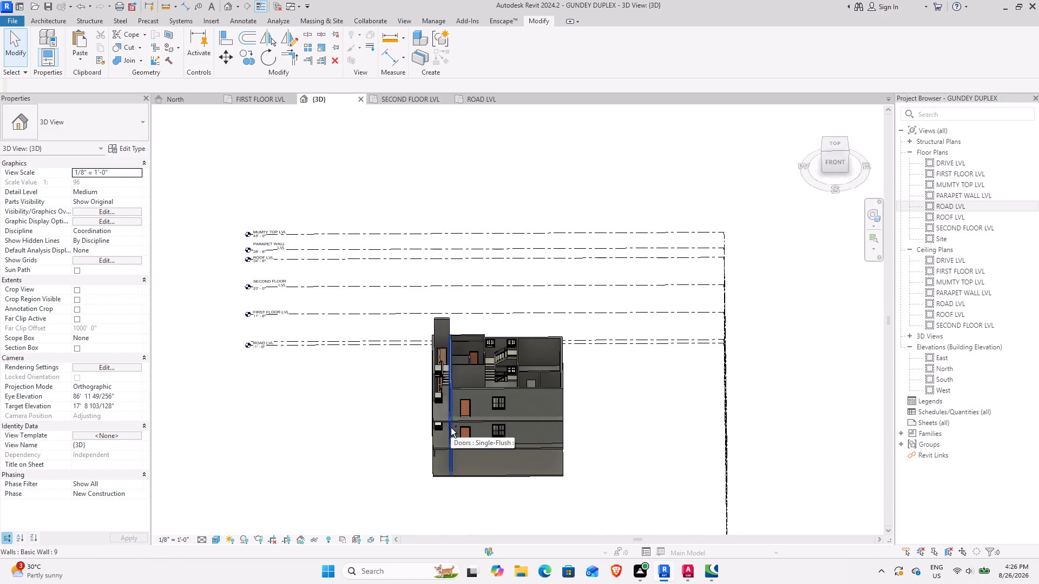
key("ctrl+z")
Delete the second-floor 36" x 84" Single-Flush door from the front wall.
middle_click_drag(466, 408, 508, 387, "shift")
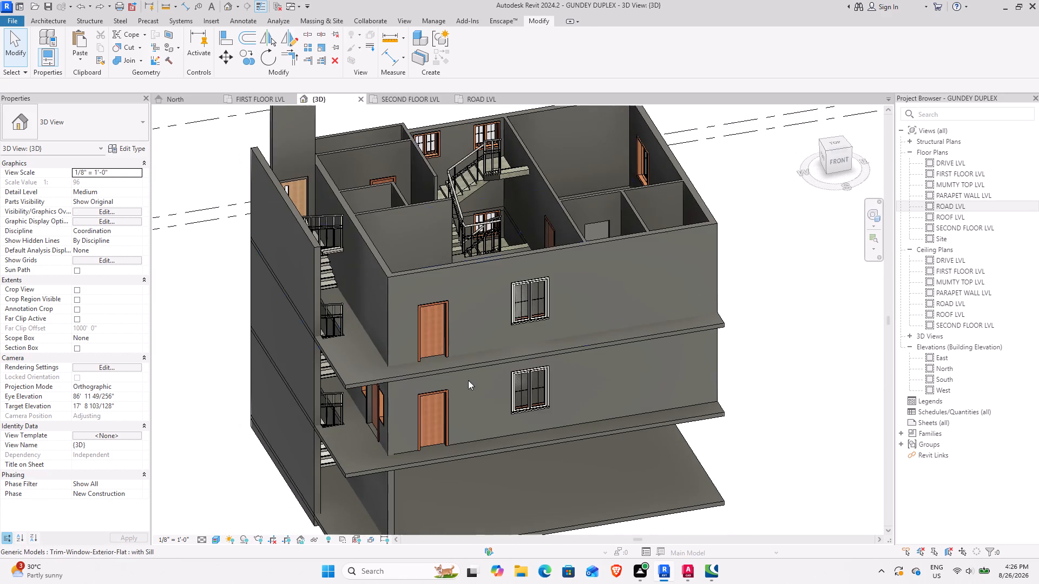
left_click(441, 327)
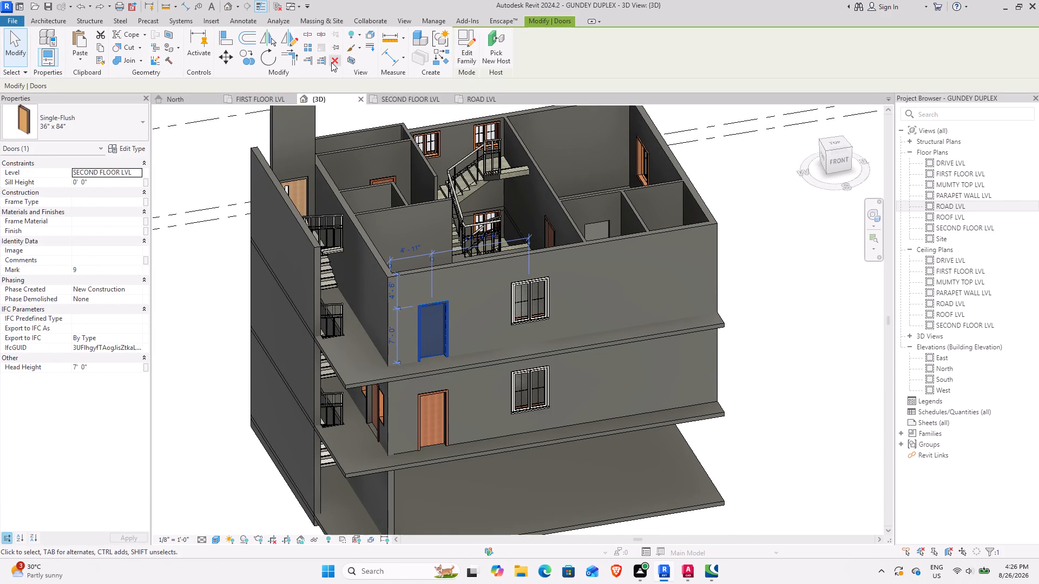
left_click(331, 62)
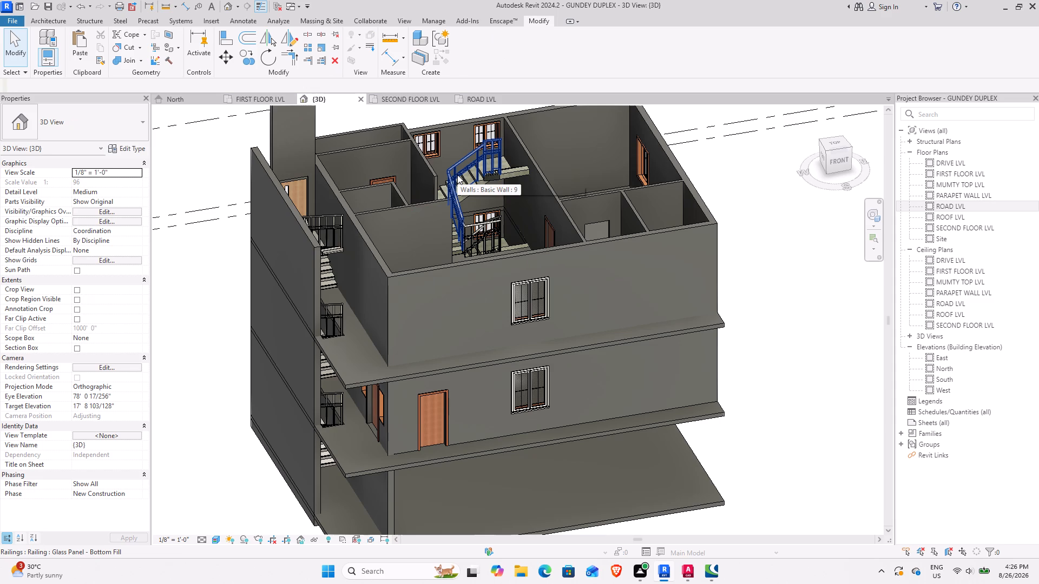
Set the work plane of the imported GUNDEY DUPLEX.dwg to Level : SECOND FLOOR LVL from the FIRST FLOOR LVL plan.
left_click(408, 97)
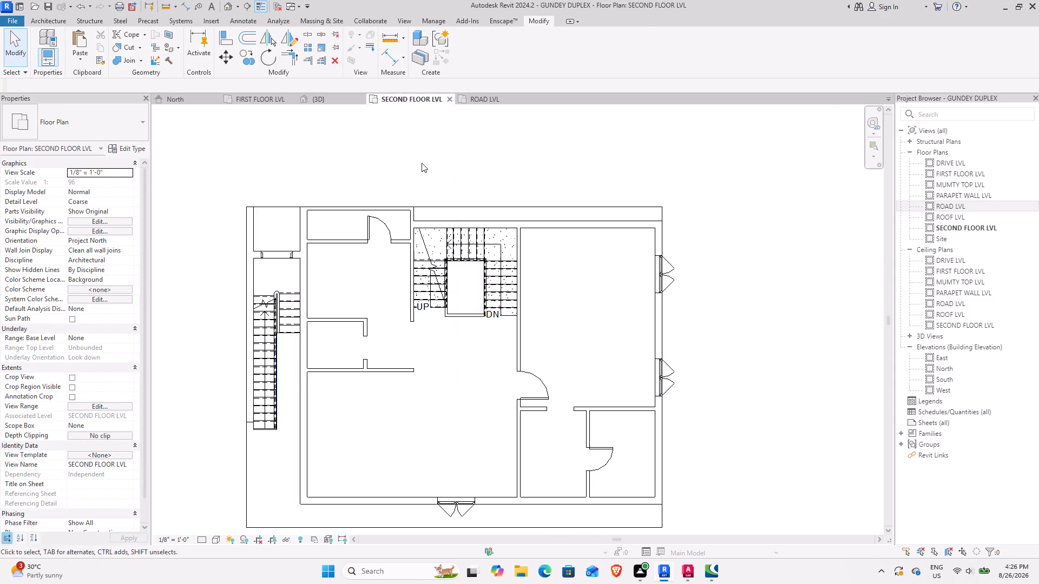
scroll(478, 320, "down", 2)
middle_click_drag(473, 329, 534, 278)
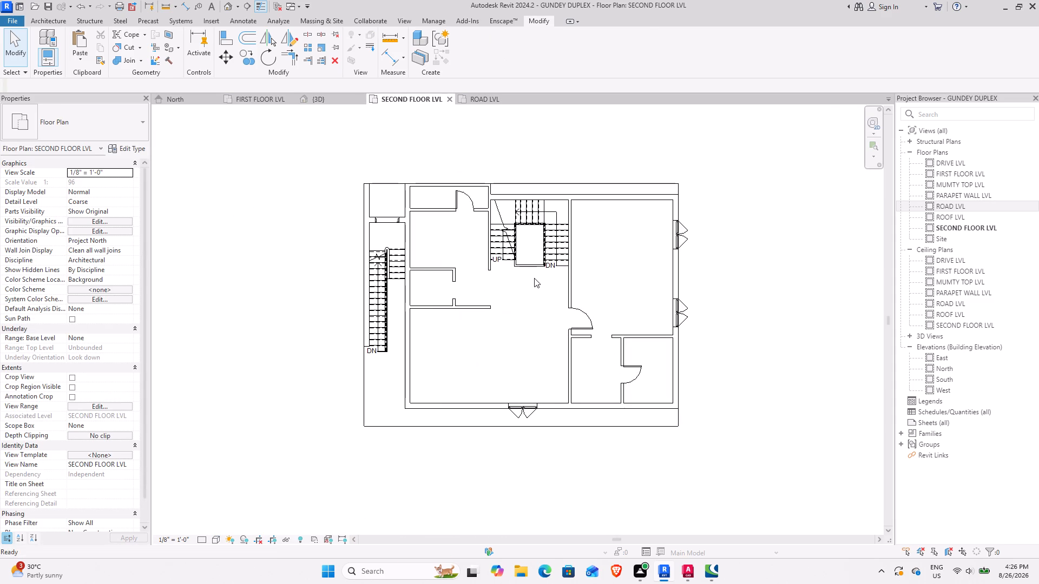
scroll(450, 289, "up", 7)
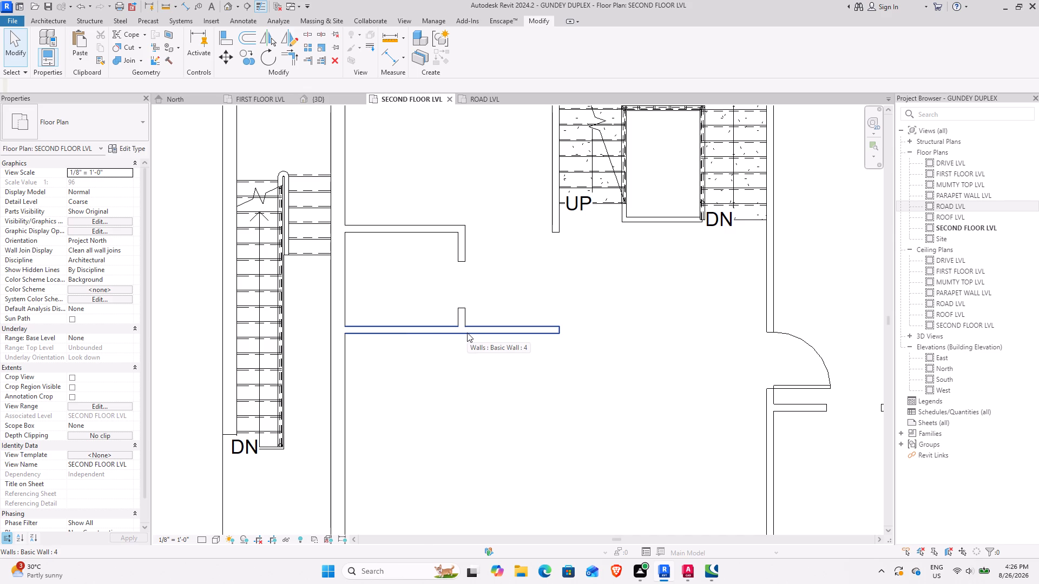
scroll(467, 333, "down", 7)
middle_click_drag(568, 329, 511, 308)
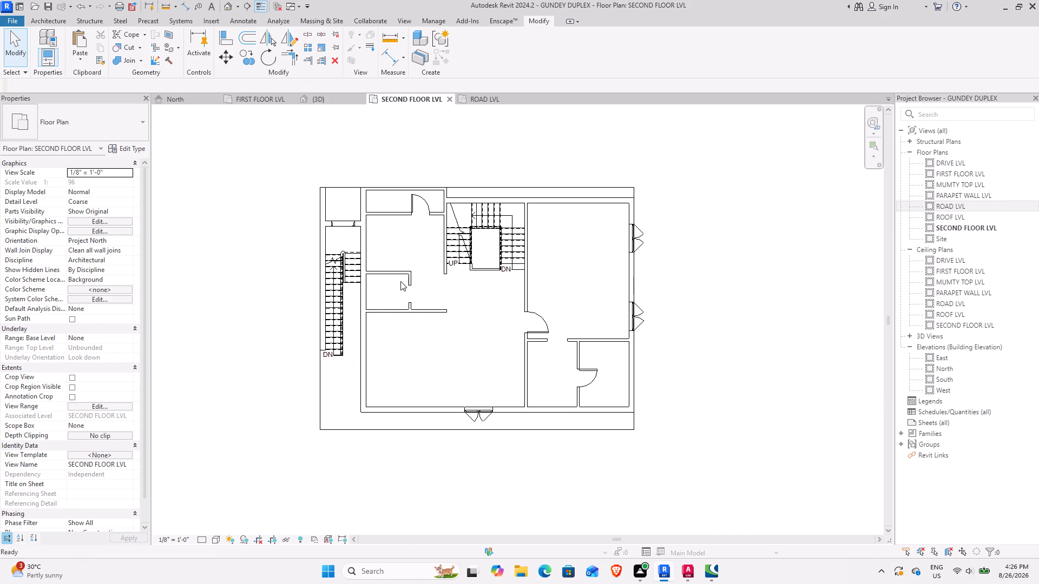
left_click(260, 102)
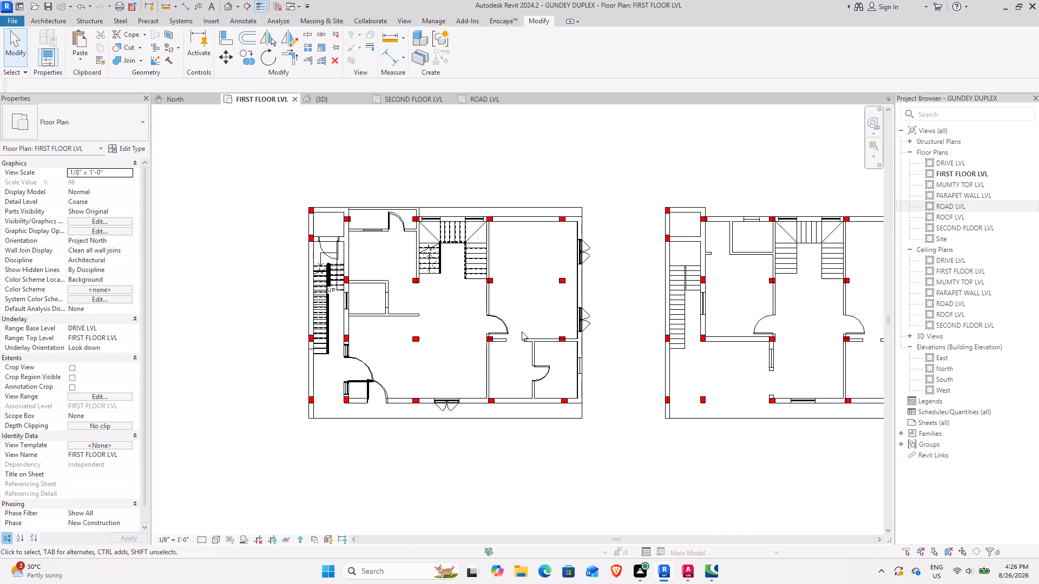
scroll(522, 331, "down", 3)
left_click(740, 382)
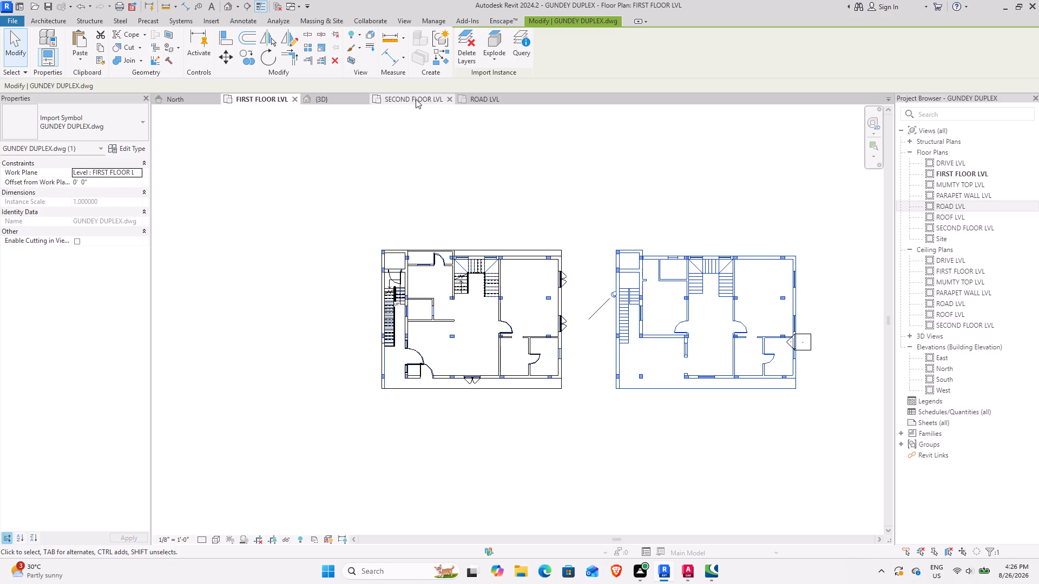
left_click(133, 175)
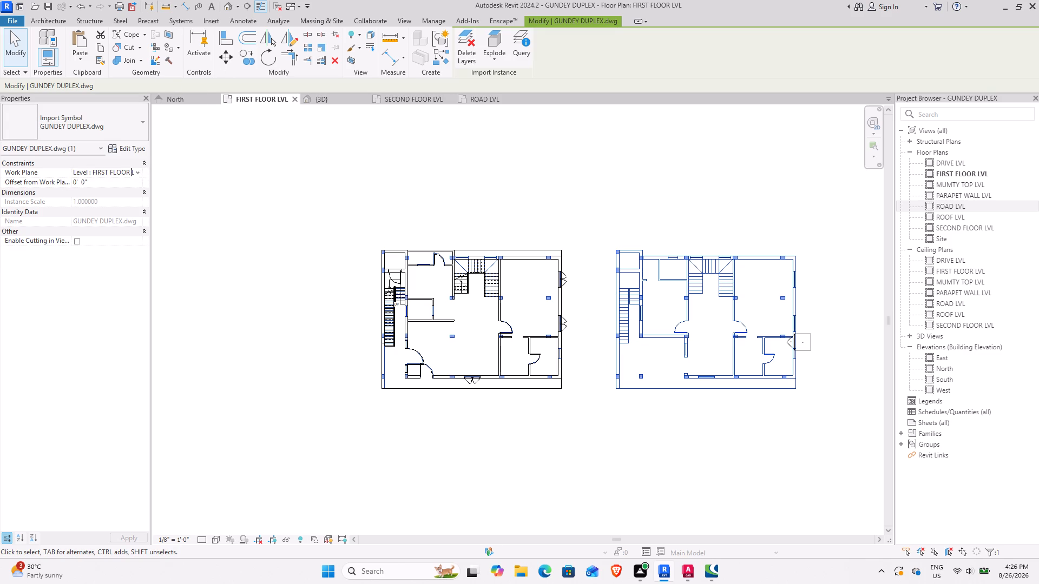
left_click(136, 174)
left_click(119, 207)
scroll(491, 305, "up", 3)
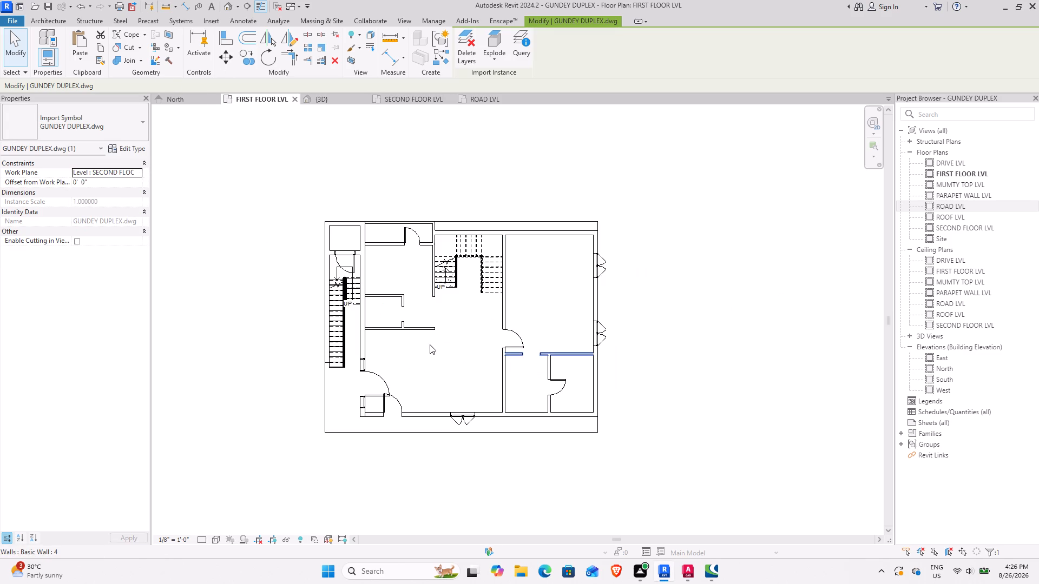
scroll(430, 344, "down", 3)
In the SECOND FLOOR LVL plan, move the imported GUNDEY DUPLEX.dwg so its second-floor layout's outer stair-side corner lands on the matching floor slab corner.
left_click(403, 99)
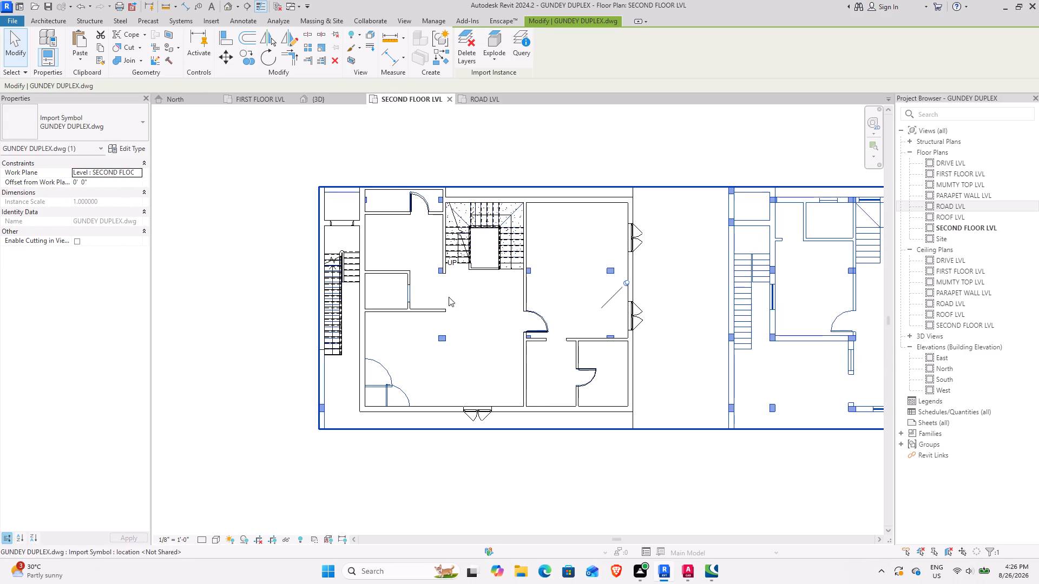
scroll(623, 399, "down", 4)
middle_click_drag(637, 402, 498, 371)
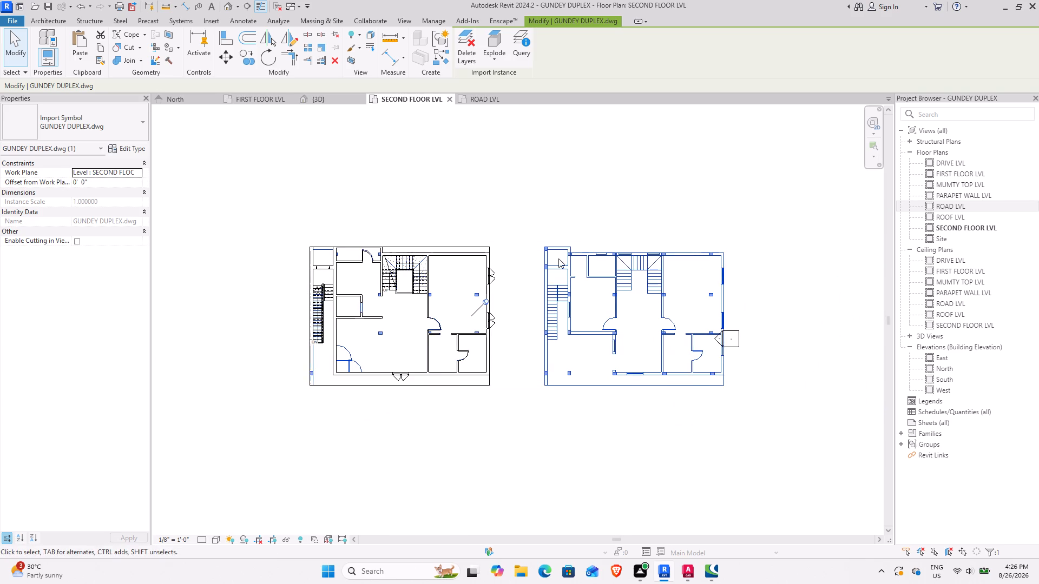
left_click(560, 258)
left_click(551, 247)
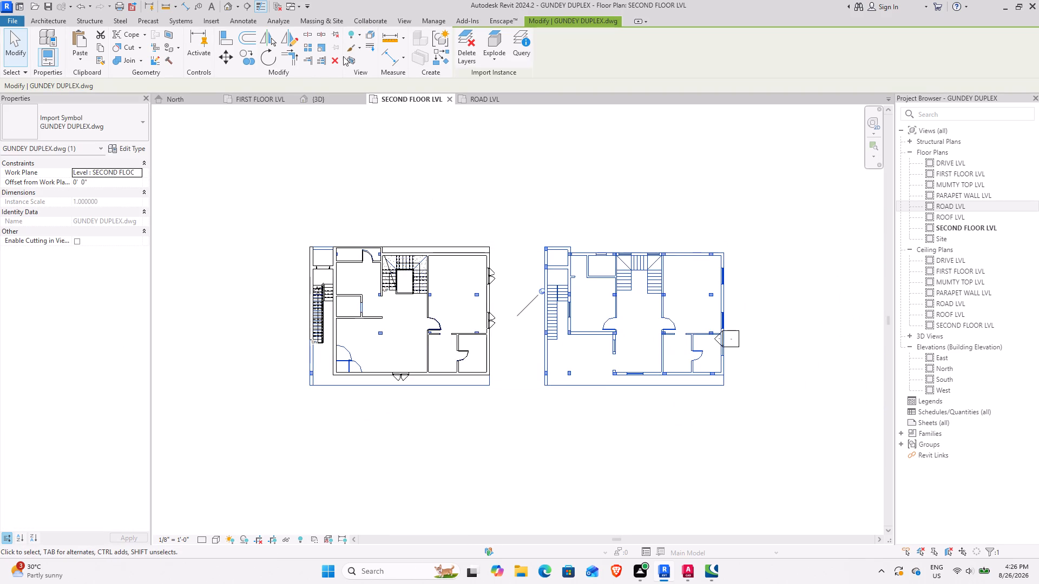
left_click(227, 51)
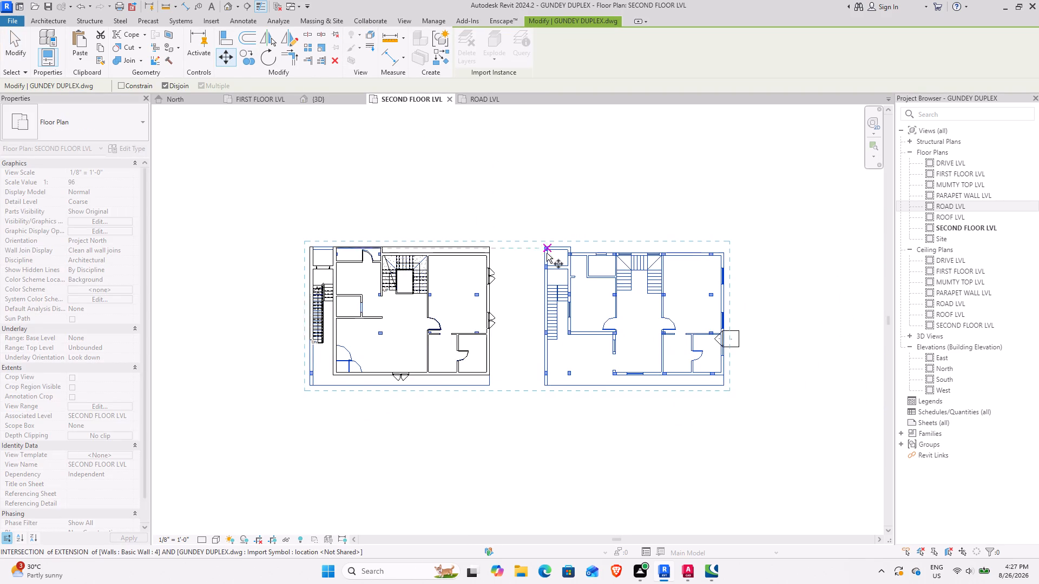
scroll(541, 233, "up", 11)
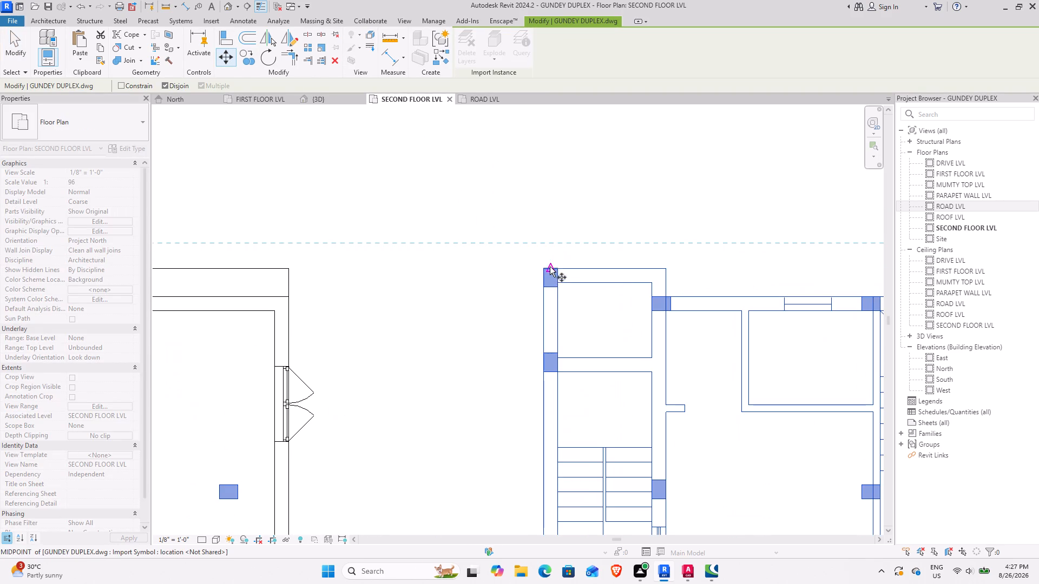
left_click(542, 270)
scroll(405, 290, "down", 3)
middle_click_drag(496, 307, 746, 300)
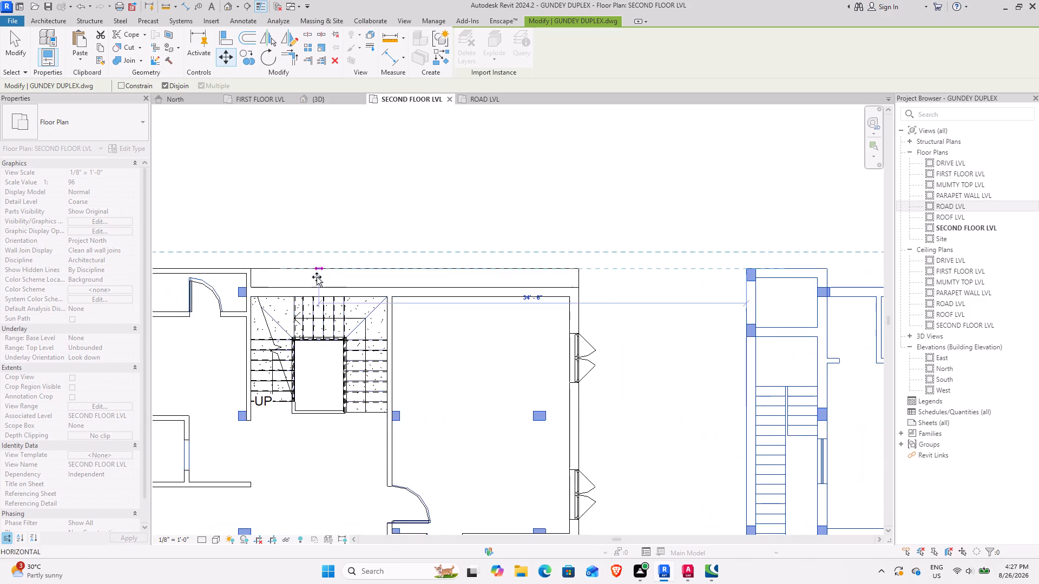
middle_click_drag(317, 277, 806, 277)
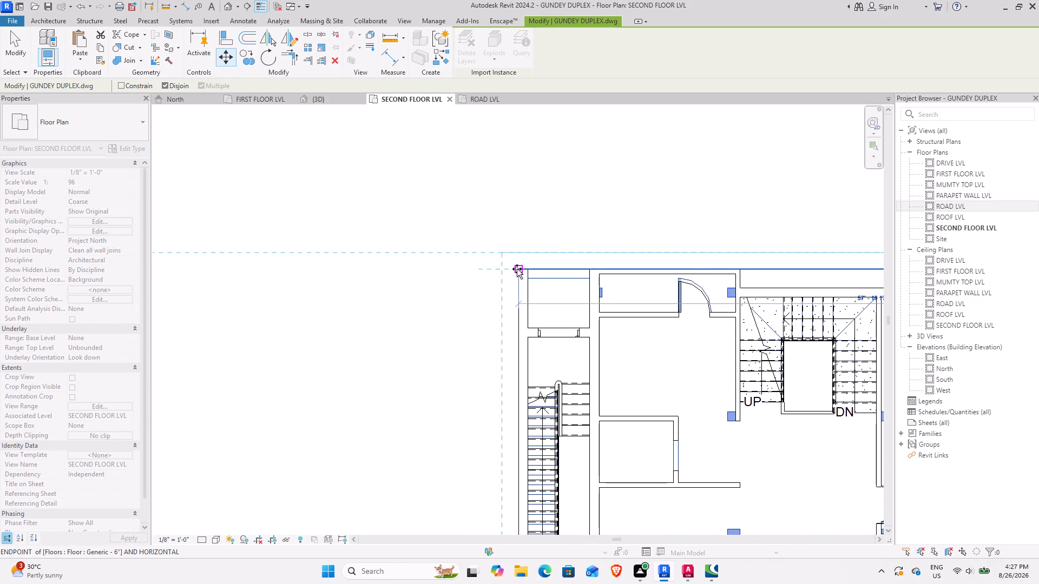
left_click(517, 269)
scroll(564, 301, "down", 7)
middle_click_drag(590, 318, 562, 233)
scroll(648, 323, "up", 5)
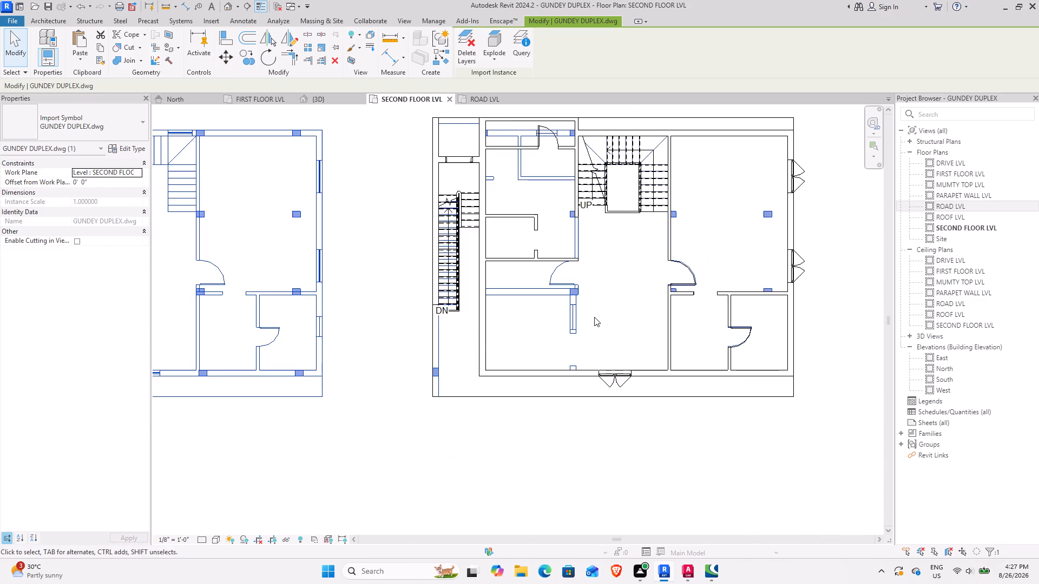
key("Escape")
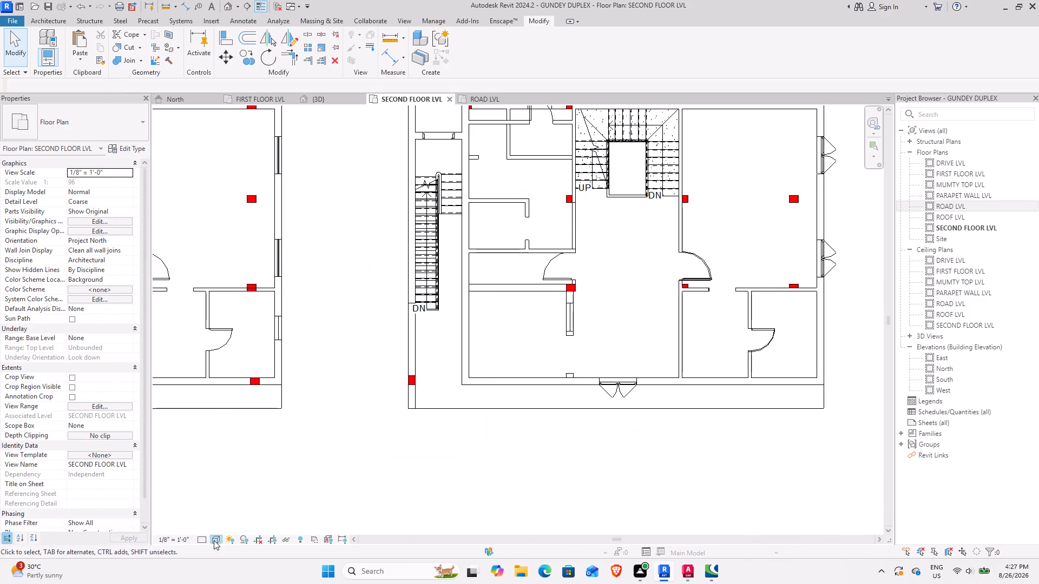
Switch the SECOND FLOOR LVL plan's visual style to Wireframe.
left_click(214, 540)
left_click(240, 473)
Shorten the 9" Basic Wall beside the outer staircase to the column at the CAD room corner, about 21' 6 3/4" long, deleting the conflicting hosted instances.
middle_click_drag(494, 403, 455, 409)
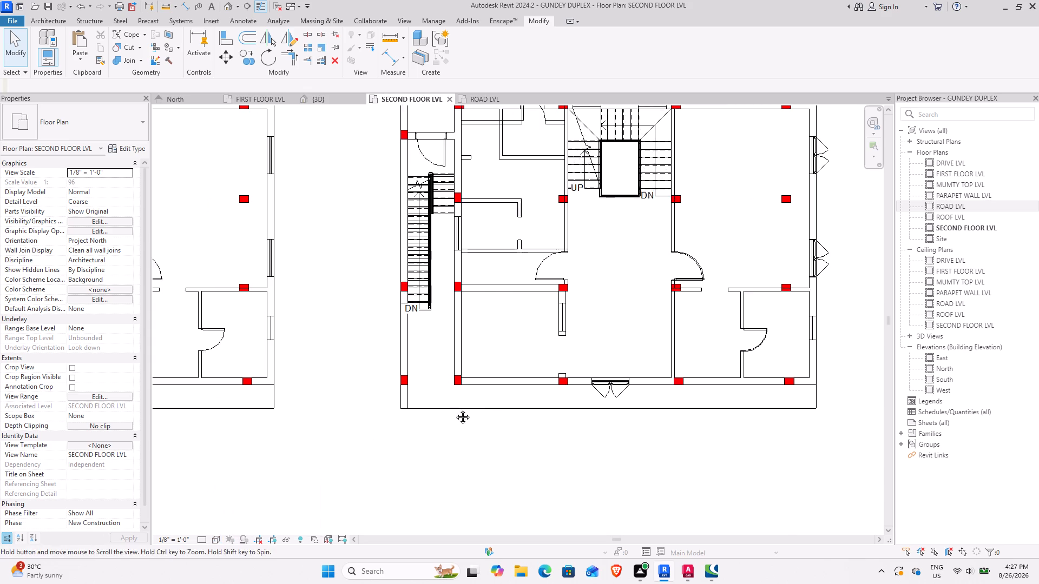
middle_click_drag(455, 409, 365, 463)
scroll(386, 394, "up", 3)
middle_click_drag(399, 412, 523, 418)
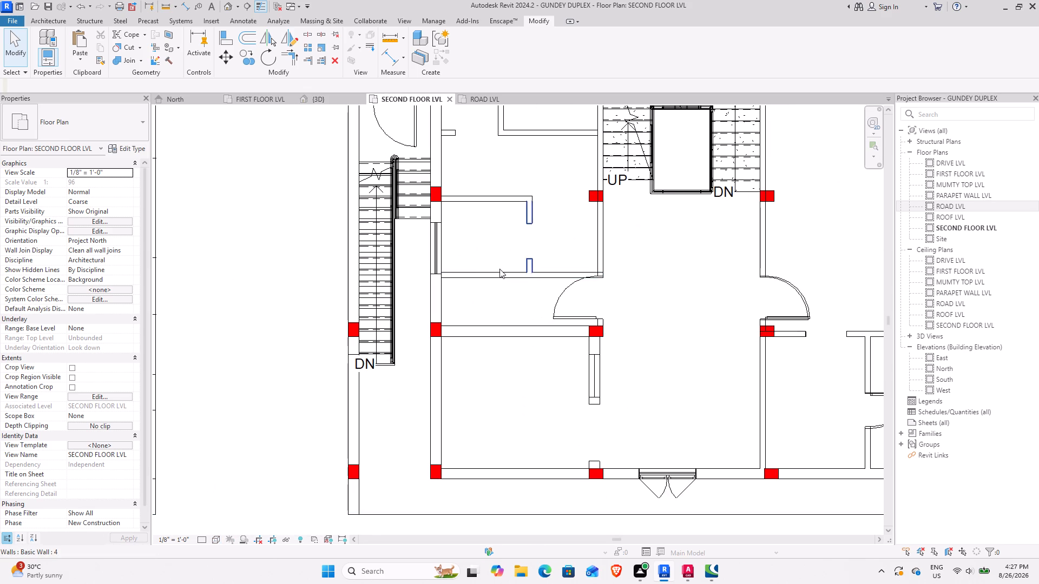
scroll(550, 330, "down", 2)
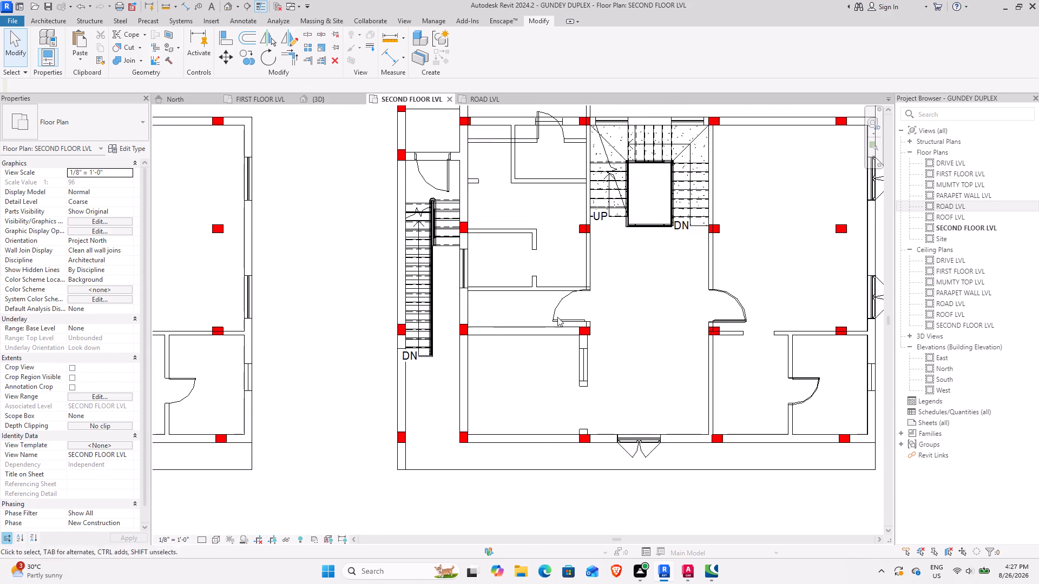
middle_click_drag(557, 317, 510, 353)
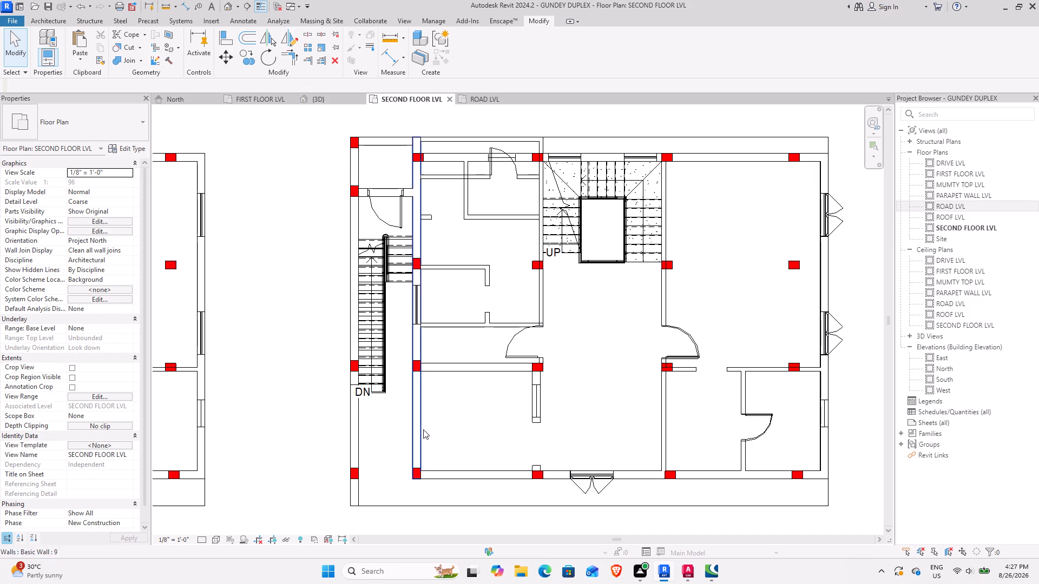
scroll(516, 457, "down", 2)
middle_click_drag(483, 409, 514, 369)
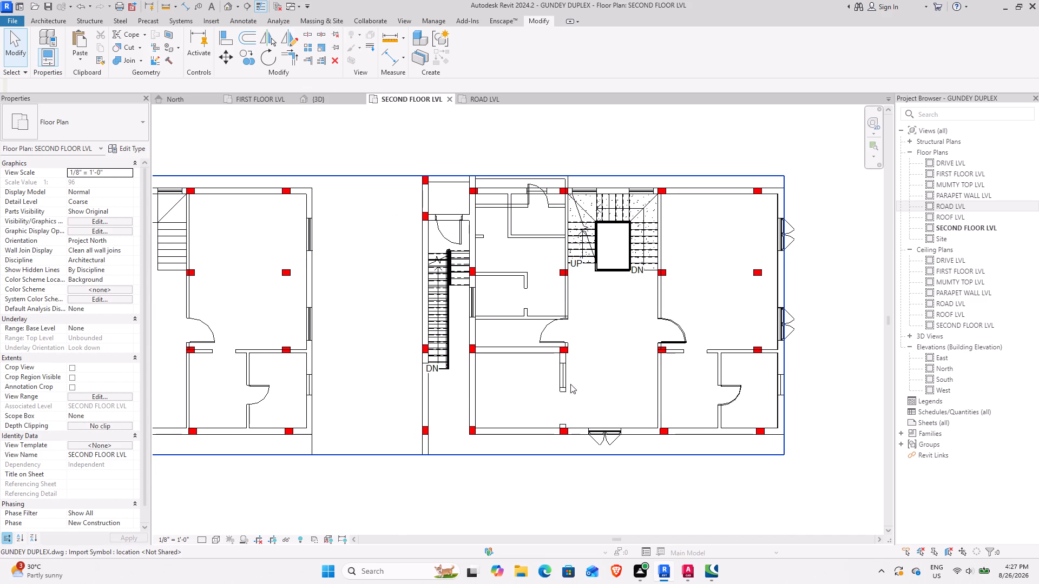
scroll(561, 363, "up", 2)
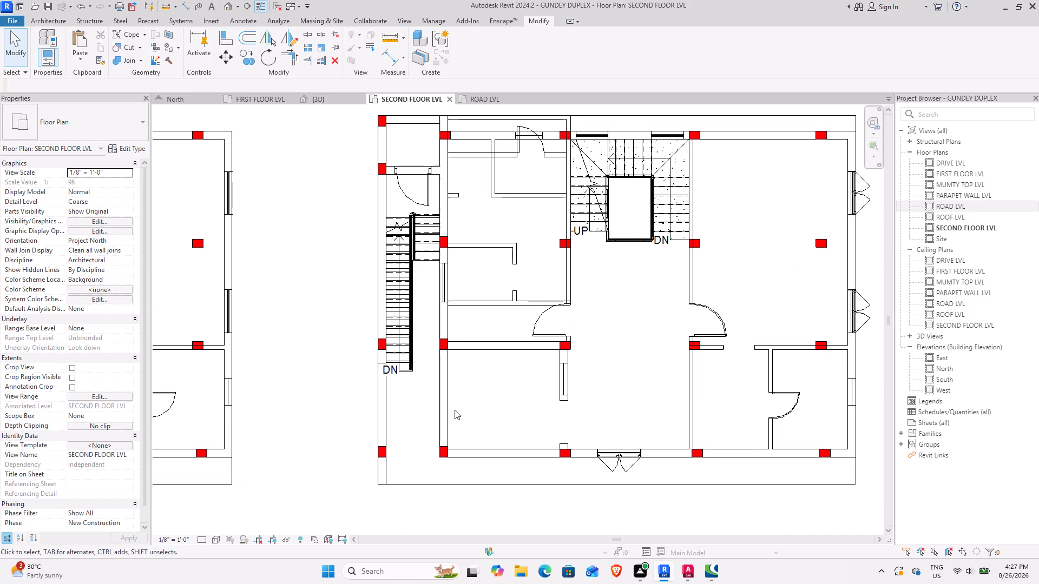
left_click(446, 406)
scroll(466, 355, "up", 2)
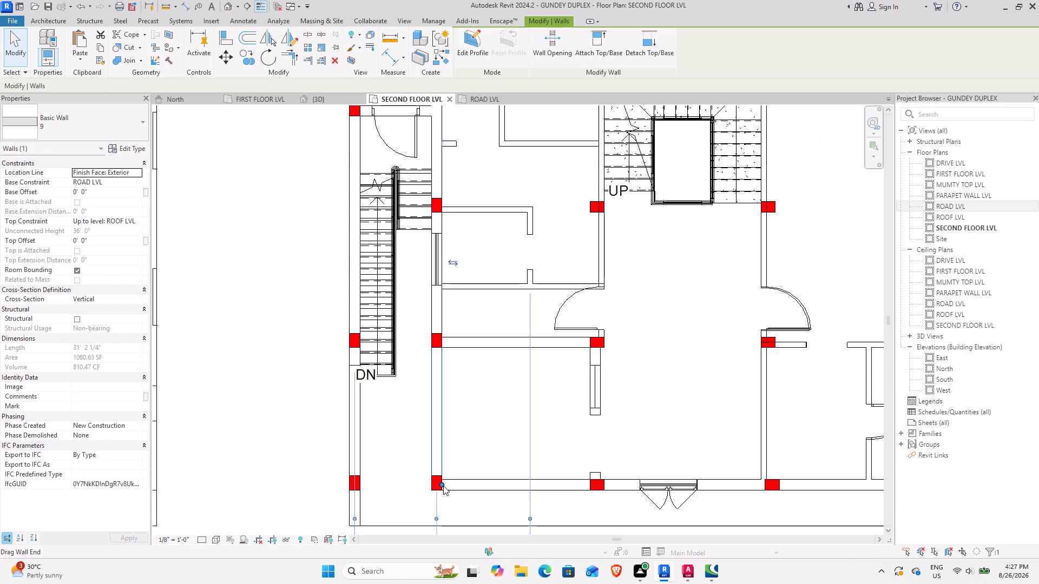
left_click_drag(443, 485, 444, 350)
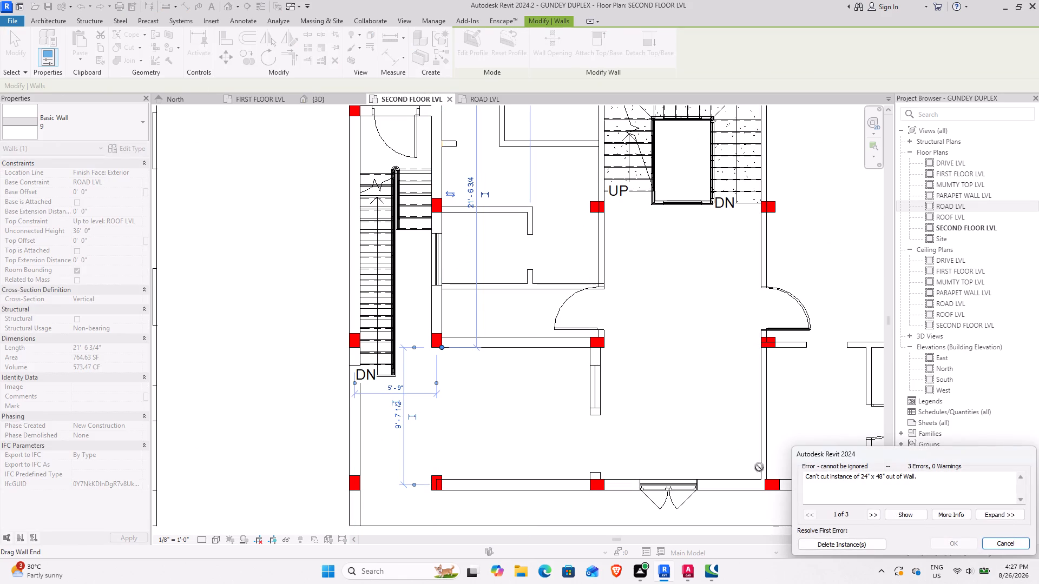
left_click(837, 540)
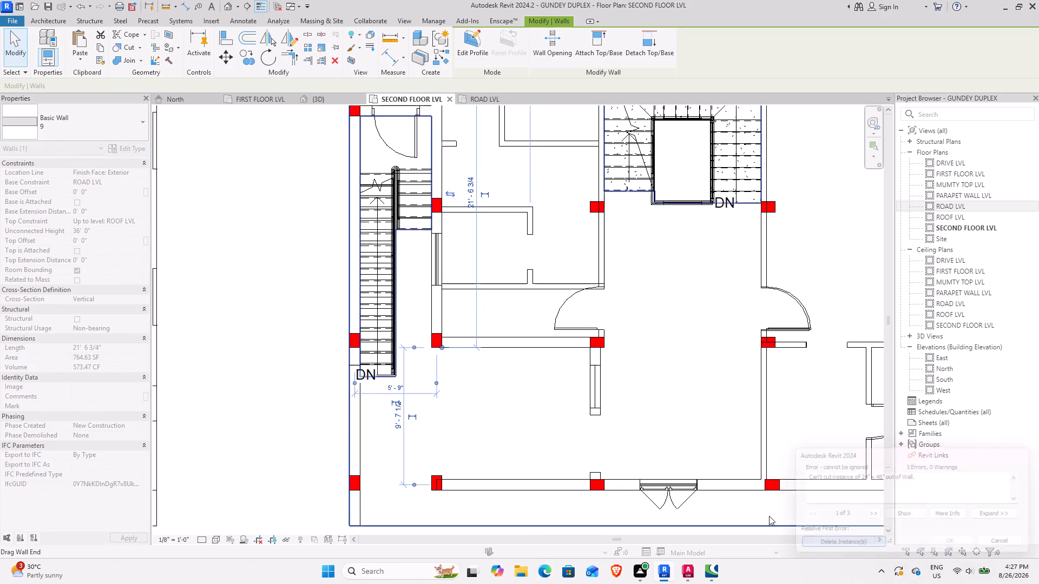
Inspect the shortened staircase-side wall and the front entrance area on each floor in the 3D view.
left_click(327, 96)
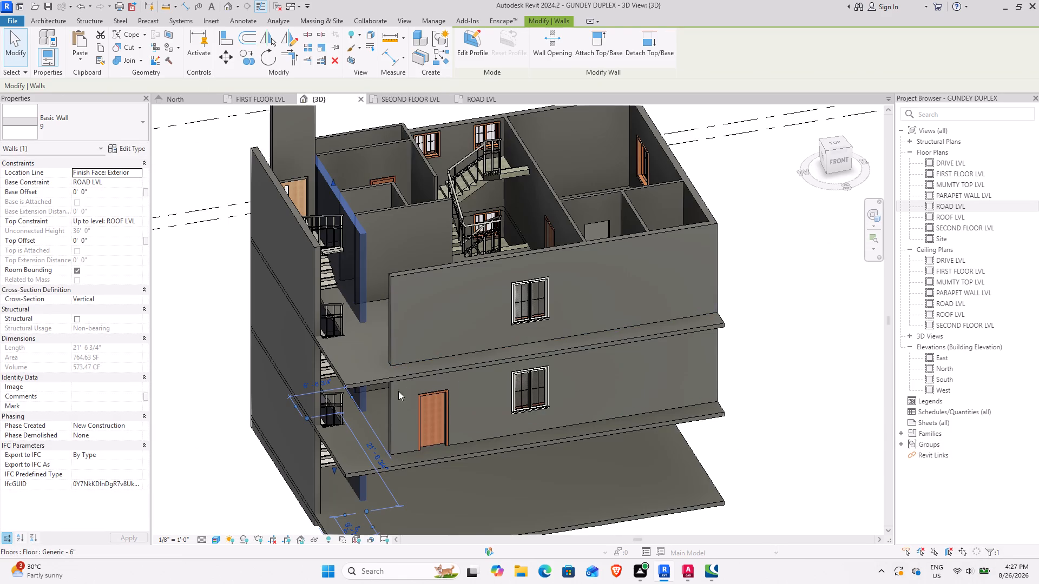
middle_click_drag(382, 375, 426, 354, "shift")
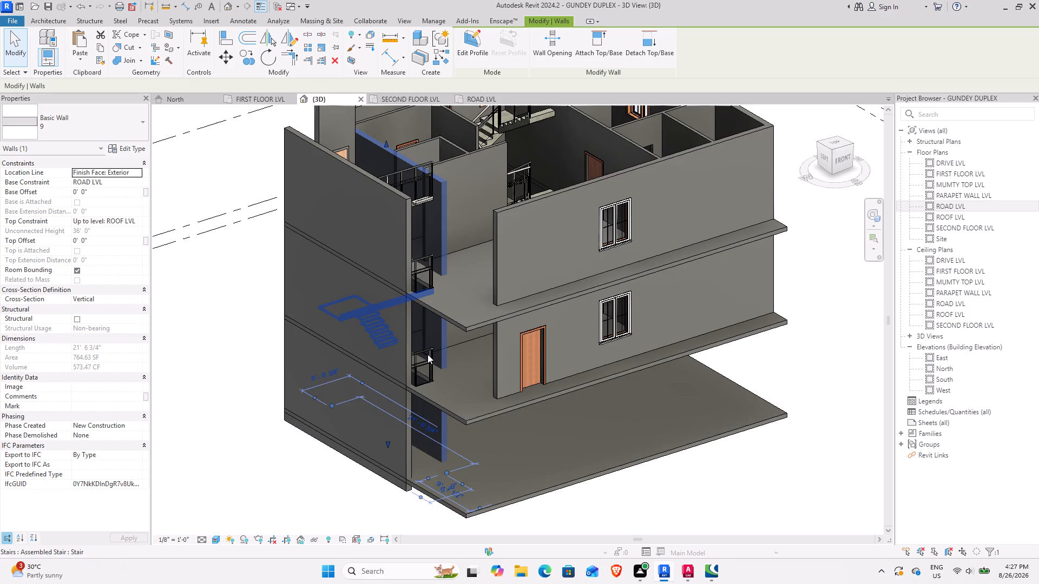
scroll(431, 354, "down", 2)
middle_click_drag(436, 361, 348, 361, "shift")
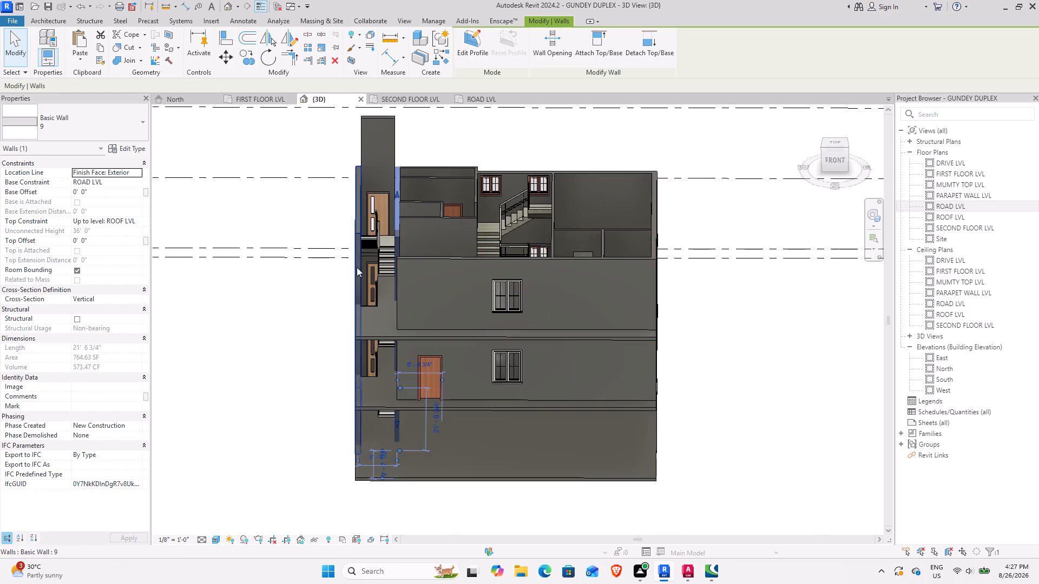
scroll(357, 267, "up", 3)
scroll(401, 379, "up", 1)
middle_click_drag(393, 376, 372, 351, "shift")
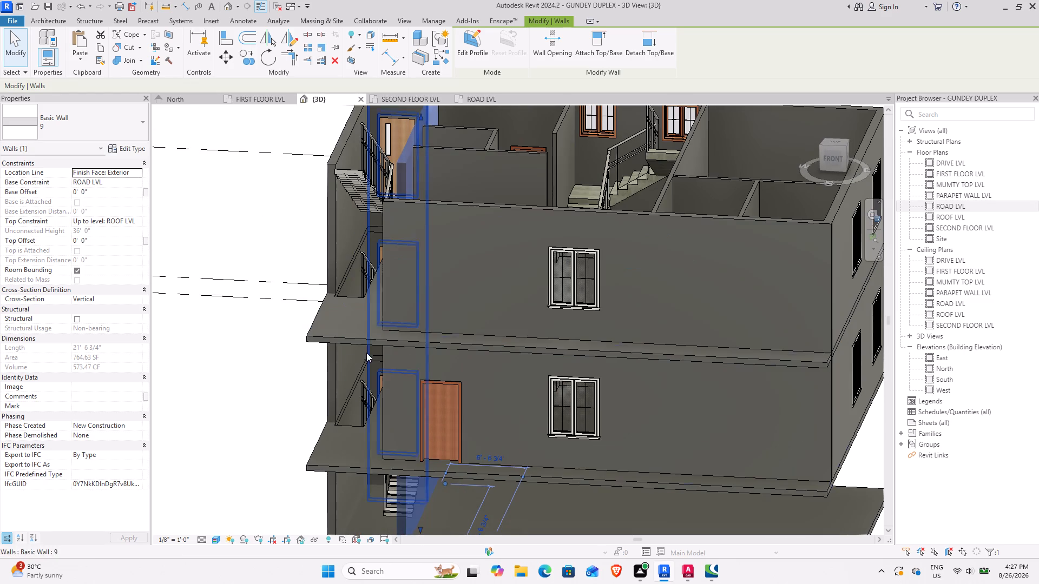
Create a 10' 3" Handrail - Rectangular railing on SECOND FLOOR LVL along the open side of the outer staircase, ending at the flight's front end.
left_click(408, 101)
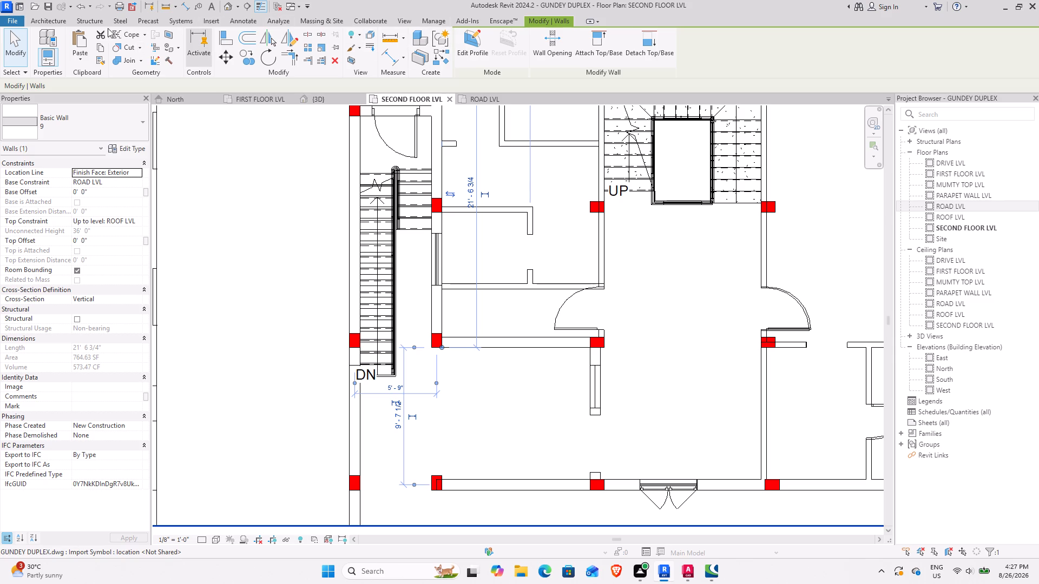
left_click(43, 23)
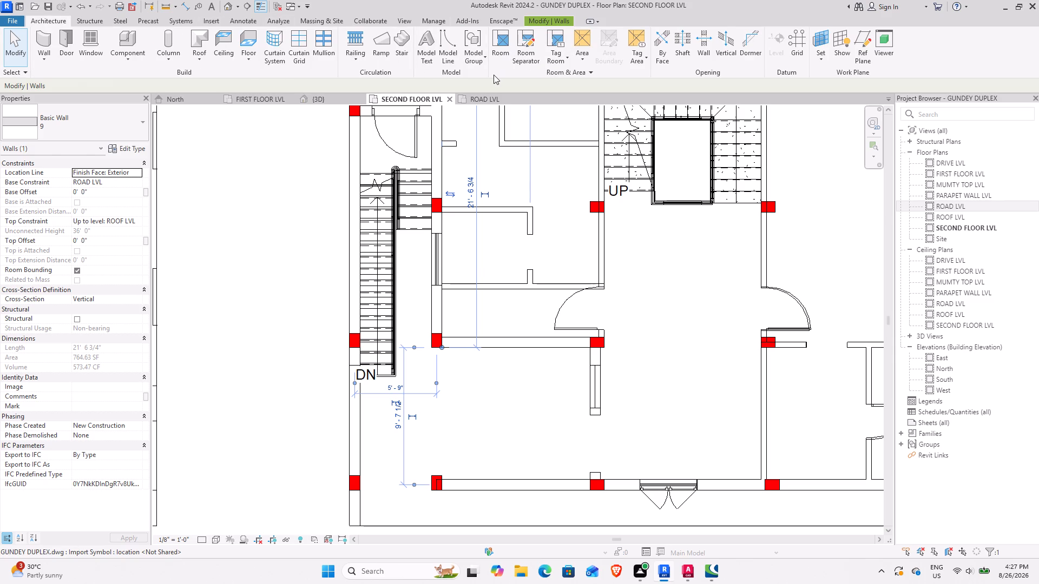
key("Escape")
key("Escape")
key("Escape")
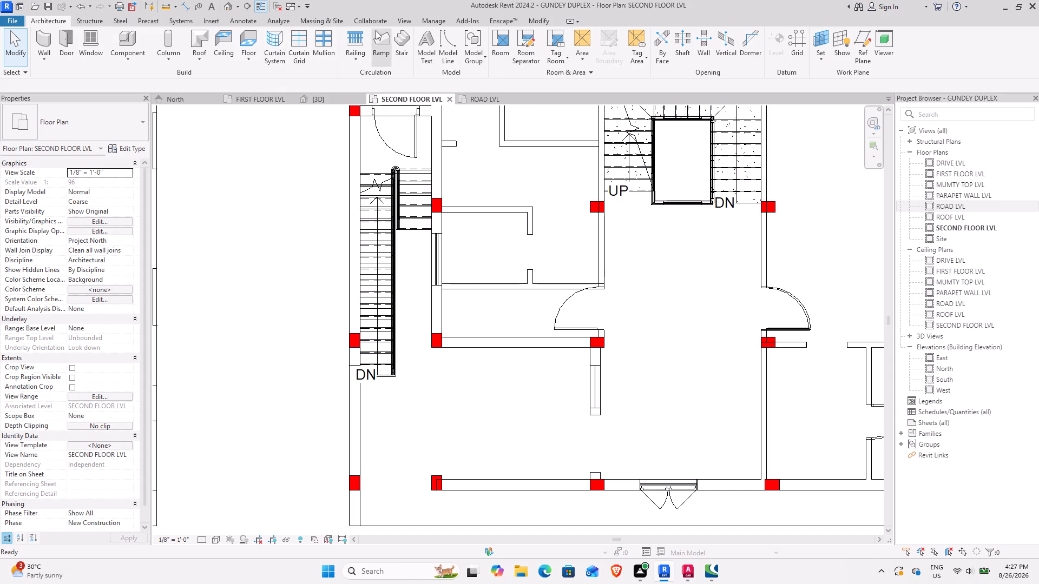
left_click(366, 28)
scroll(396, 227, "up", 5)
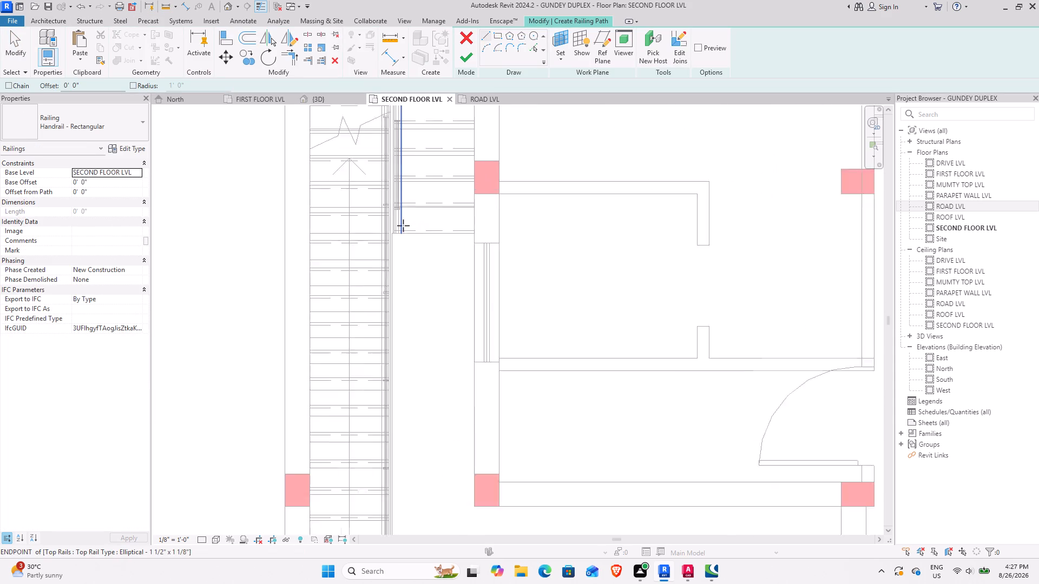
scroll(403, 225, "up", 9)
left_click(397, 241)
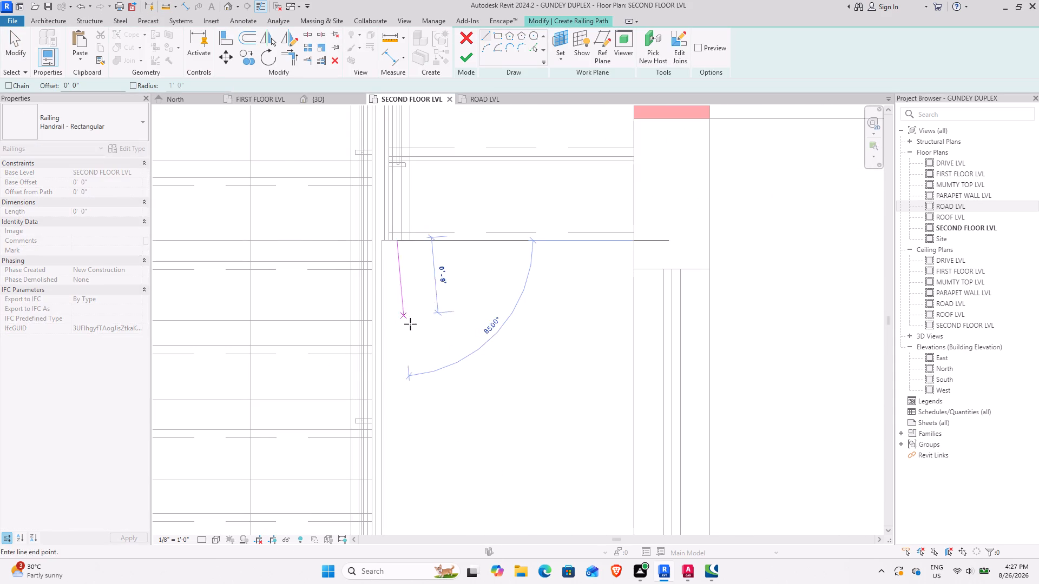
scroll(407, 328, "down", 5)
middle_click_drag(391, 400, 401, 195)
middle_click_drag(415, 371, 410, 348)
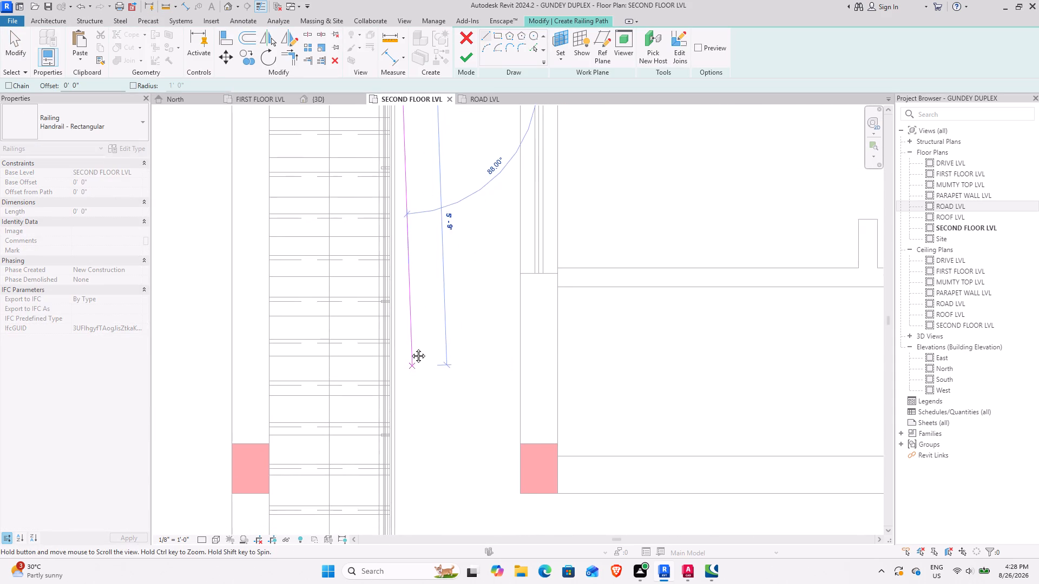
middle_click_drag(410, 348, 401, 186)
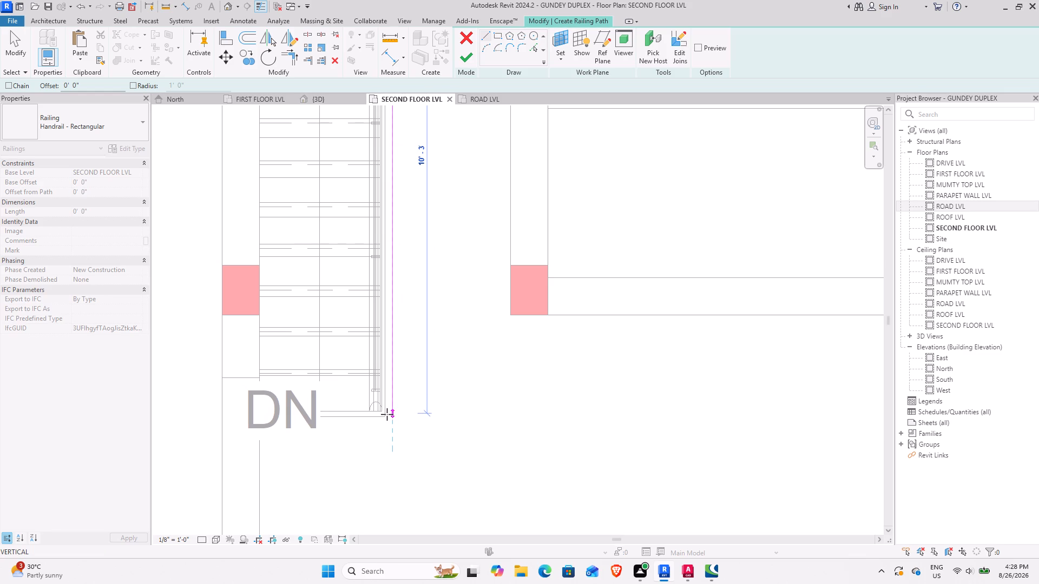
left_click(385, 412)
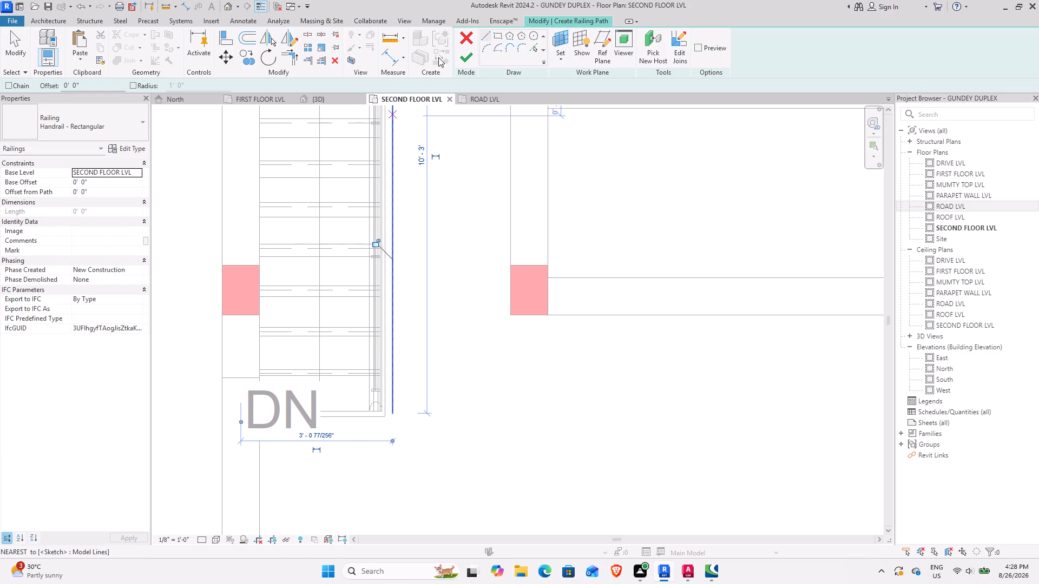
left_click(476, 57)
scroll(412, 314, "down", 5)
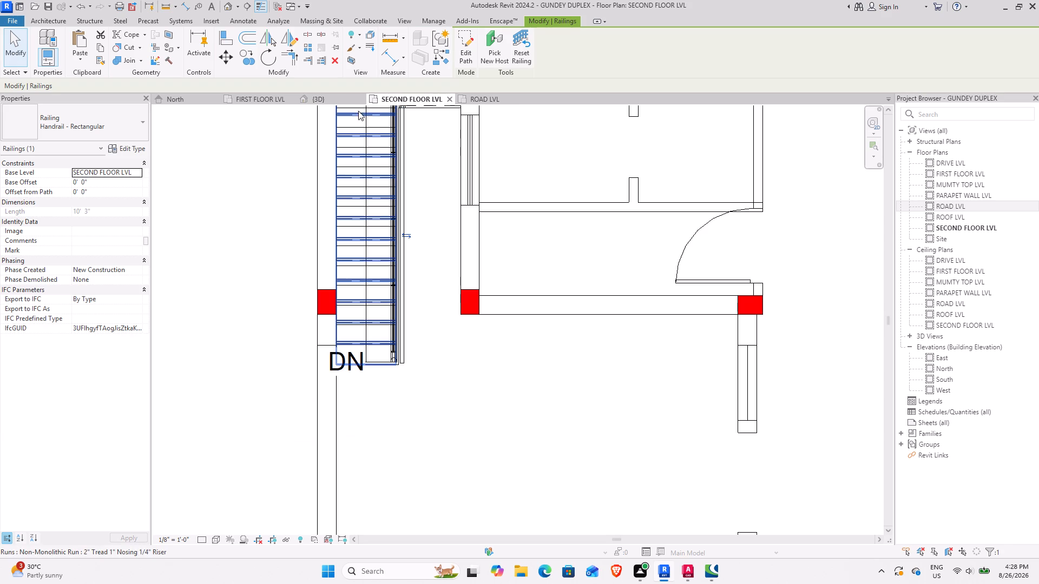
Change the new second-floor staircase railing's type to Glass Panel - Bottom Fill and check it in the 3D view.
left_click(340, 91)
left_click(336, 96)
middle_click_drag(398, 334, 477, 306, "shift")
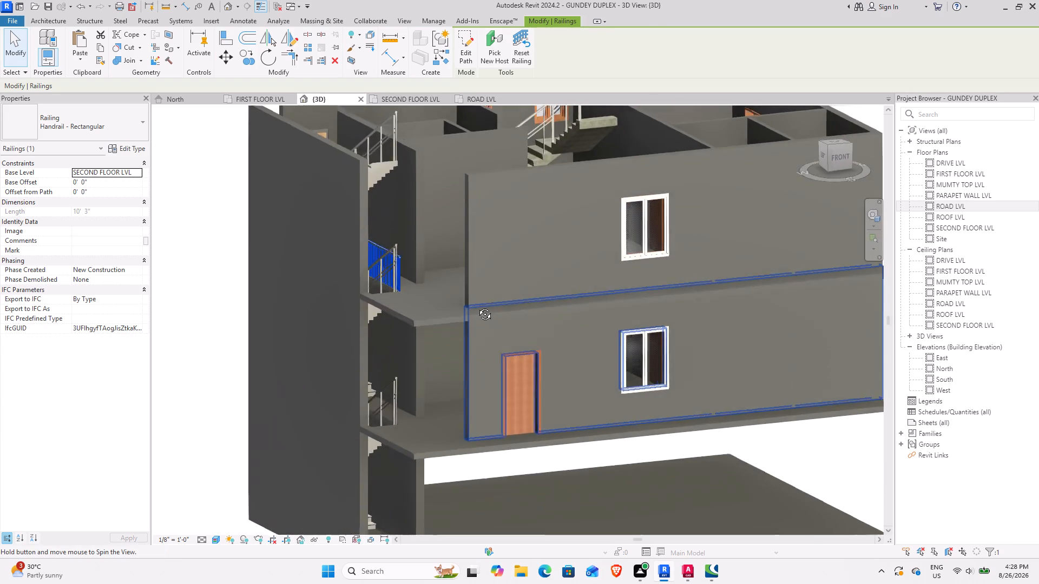
middle_click_drag(477, 306, 486, 334, "shift")
left_click(103, 122)
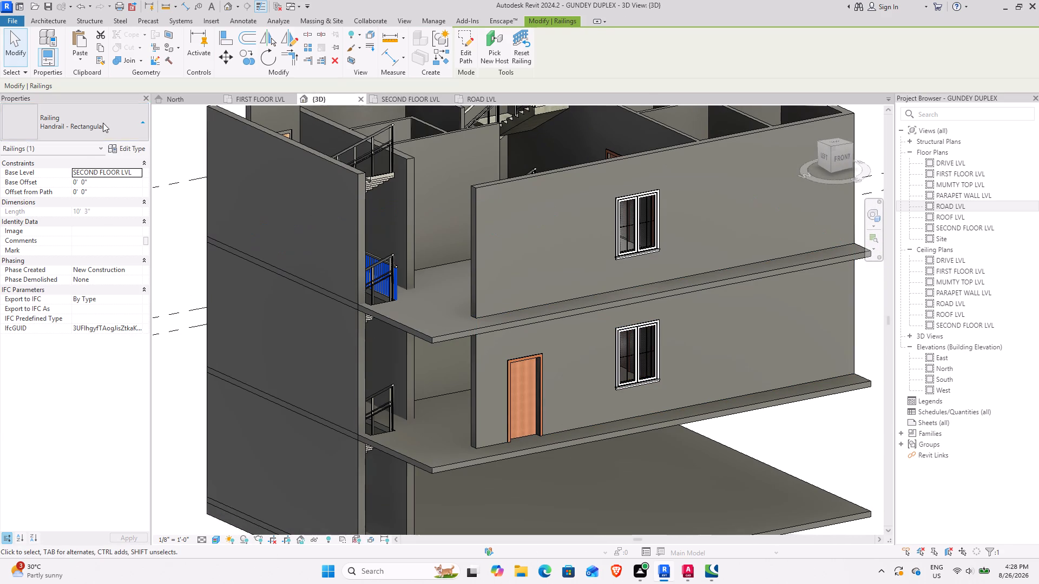
left_click(67, 171)
left_click(76, 113)
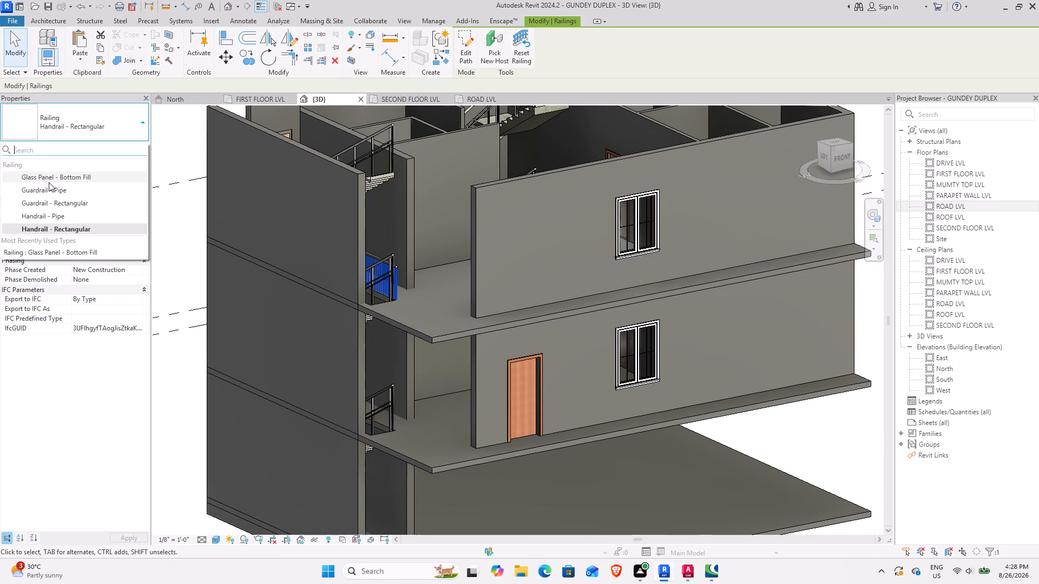
left_click(49, 182)
middle_click_drag(221, 293, 175, 292, "shift")
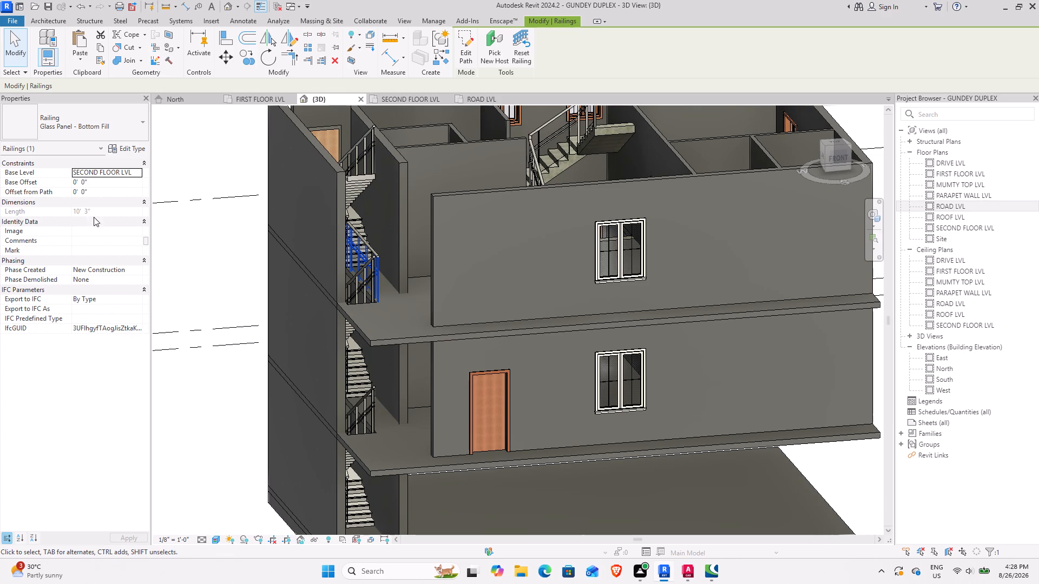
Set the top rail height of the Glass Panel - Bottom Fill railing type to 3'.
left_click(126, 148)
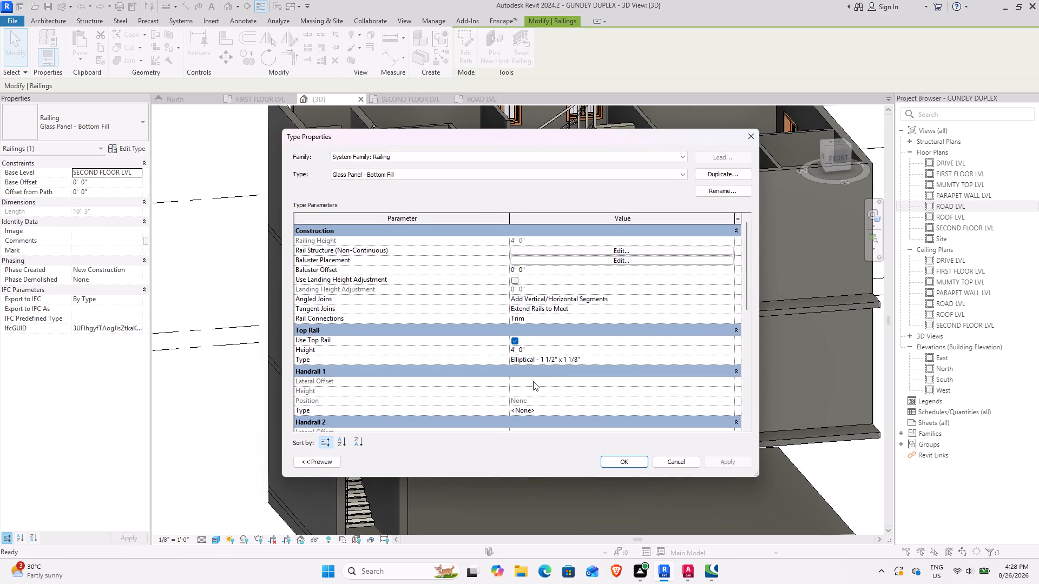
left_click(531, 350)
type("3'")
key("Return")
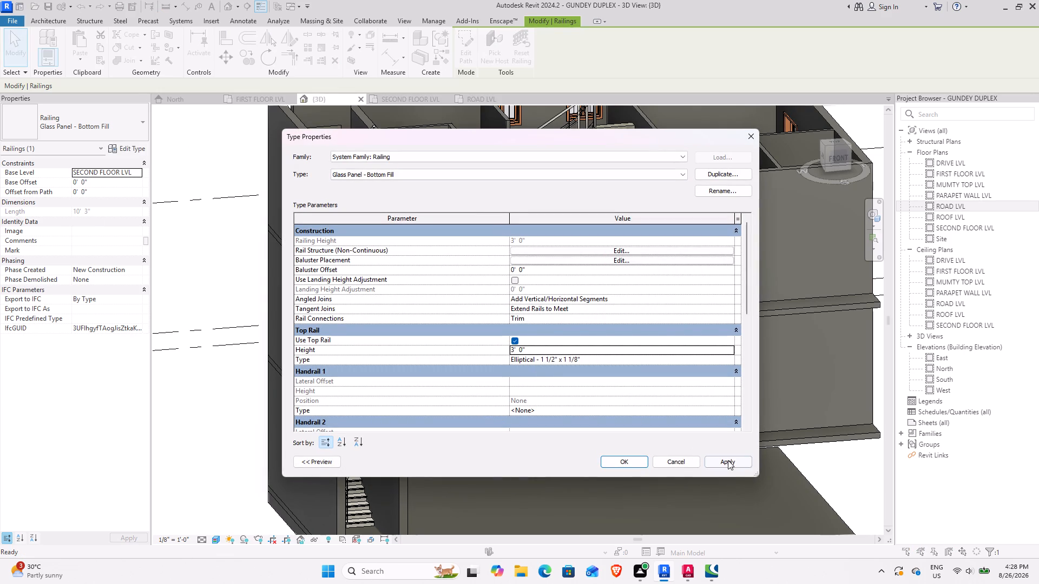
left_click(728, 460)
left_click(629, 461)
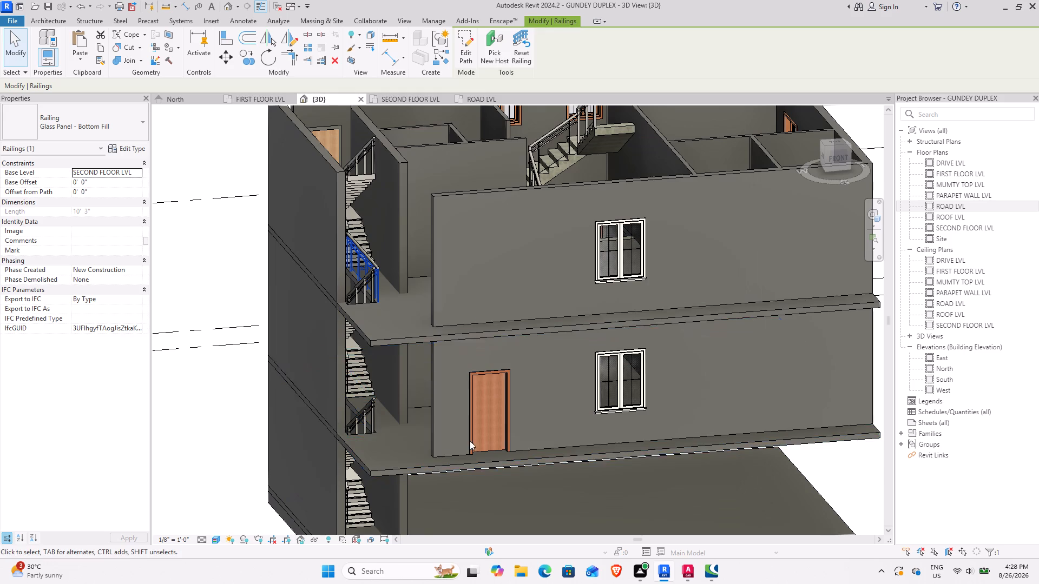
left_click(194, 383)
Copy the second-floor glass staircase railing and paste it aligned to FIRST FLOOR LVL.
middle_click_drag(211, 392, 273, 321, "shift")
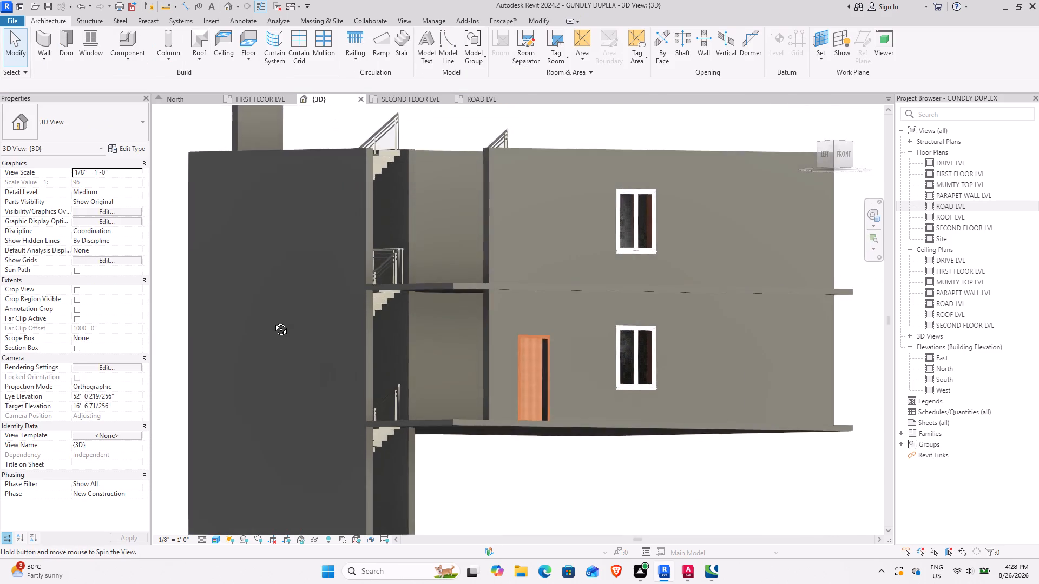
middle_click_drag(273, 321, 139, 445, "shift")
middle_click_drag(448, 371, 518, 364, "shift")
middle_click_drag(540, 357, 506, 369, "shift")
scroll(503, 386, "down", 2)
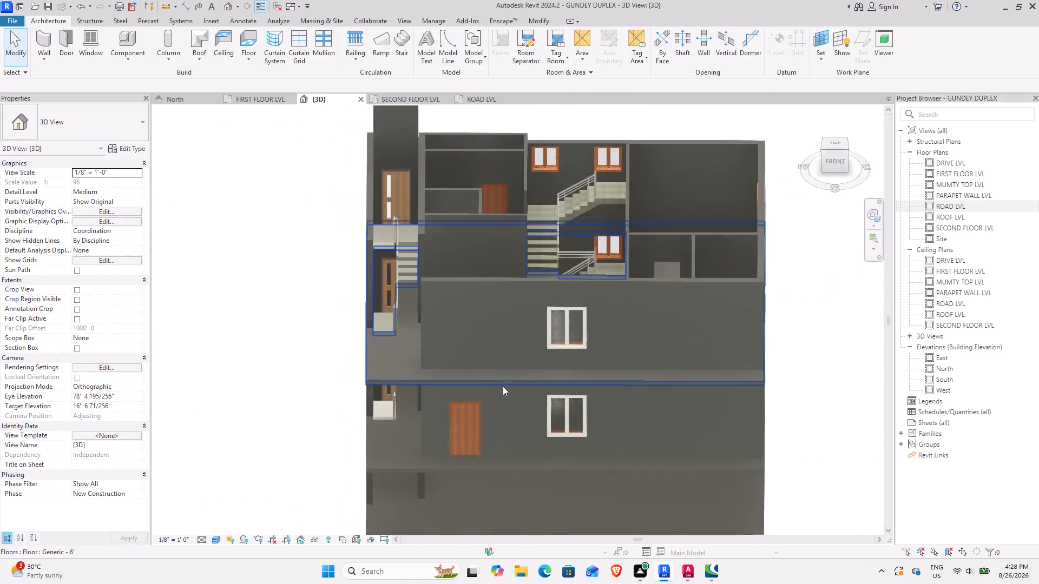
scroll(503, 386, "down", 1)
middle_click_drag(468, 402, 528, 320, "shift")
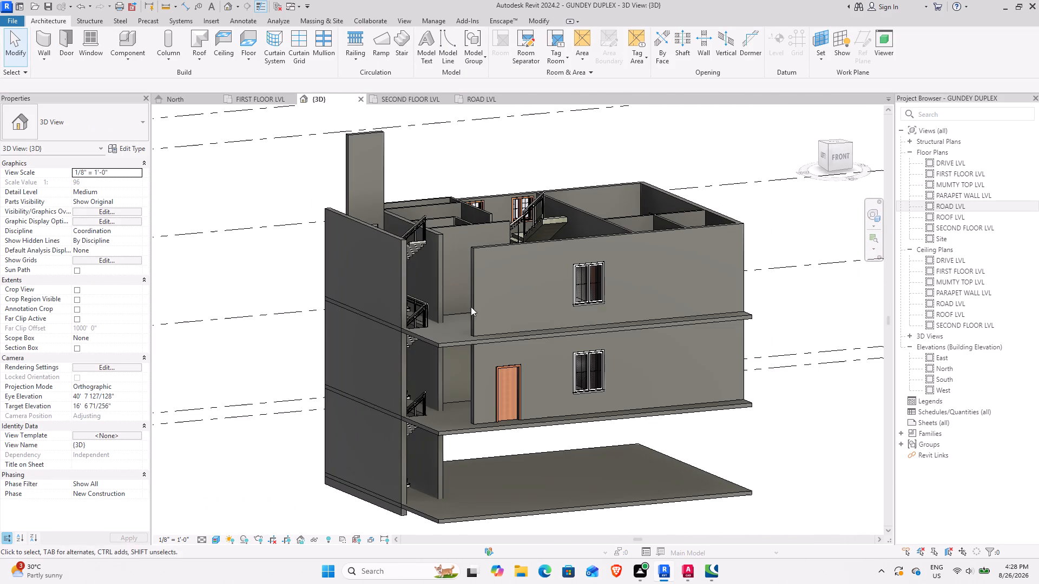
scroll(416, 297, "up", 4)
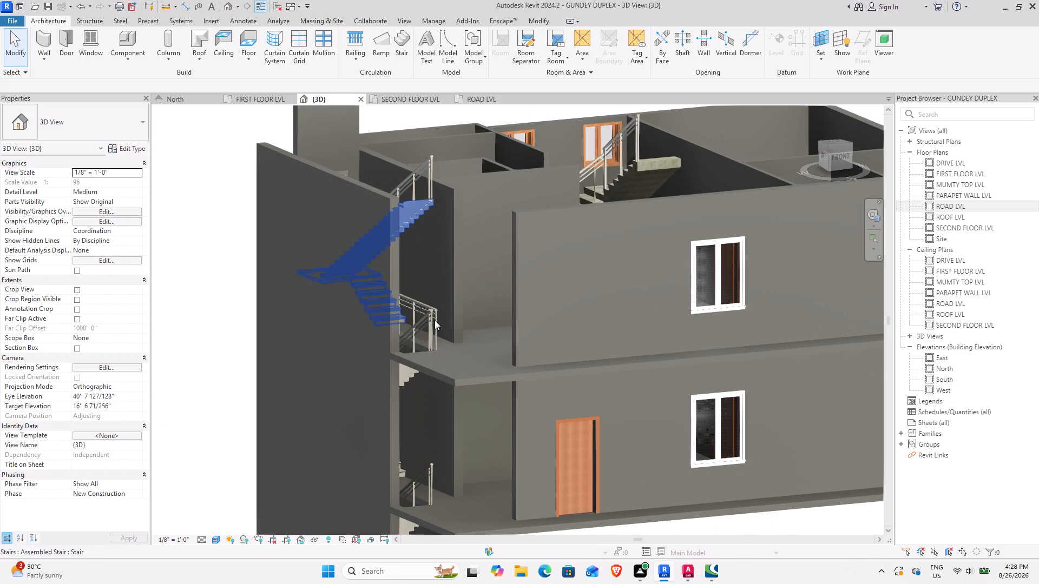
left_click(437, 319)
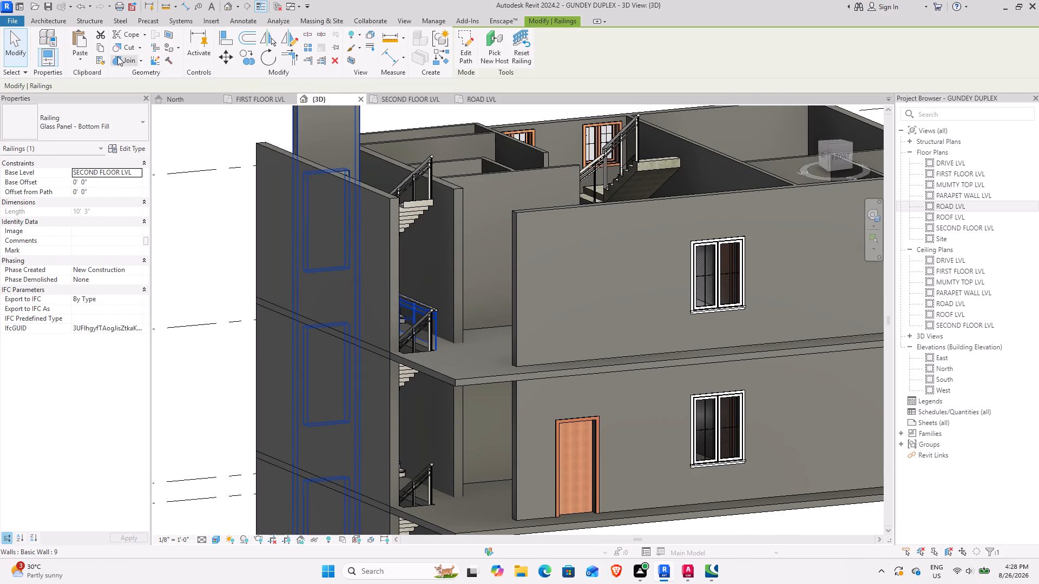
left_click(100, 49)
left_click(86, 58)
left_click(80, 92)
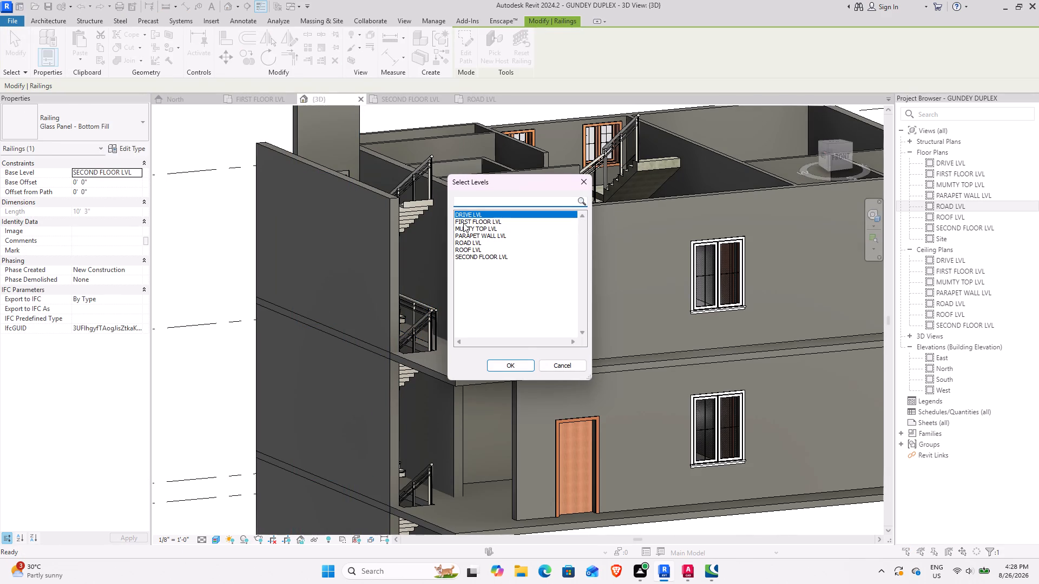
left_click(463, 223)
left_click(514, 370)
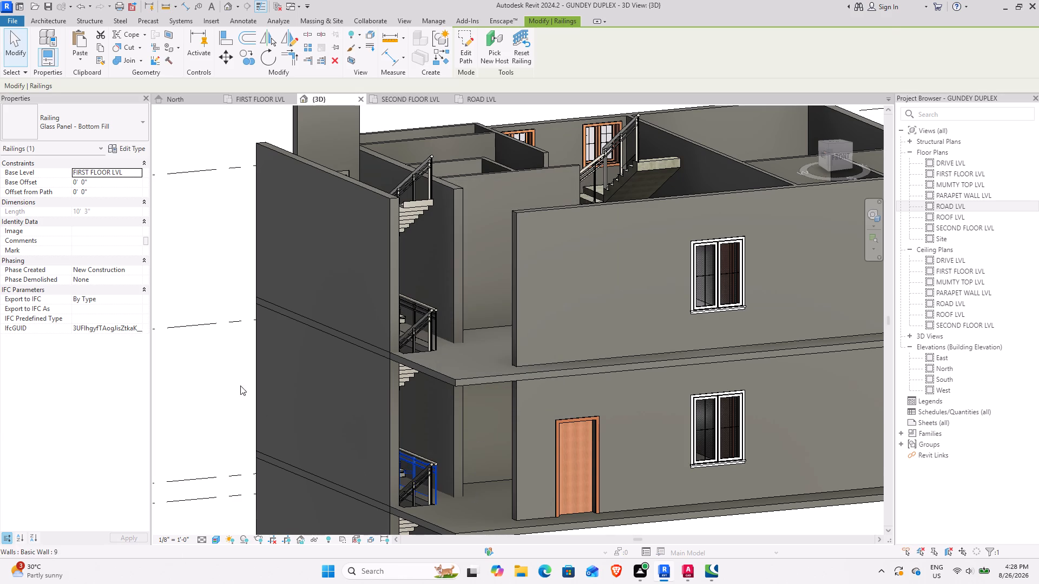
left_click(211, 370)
Inspect the outer staircase's glass railings and the front of both floors in the 3D view.
middle_click_drag(512, 401, 453, 370, "shift")
scroll(466, 386, "down", 3)
middle_click_drag(449, 391, 468, 393, "shift")
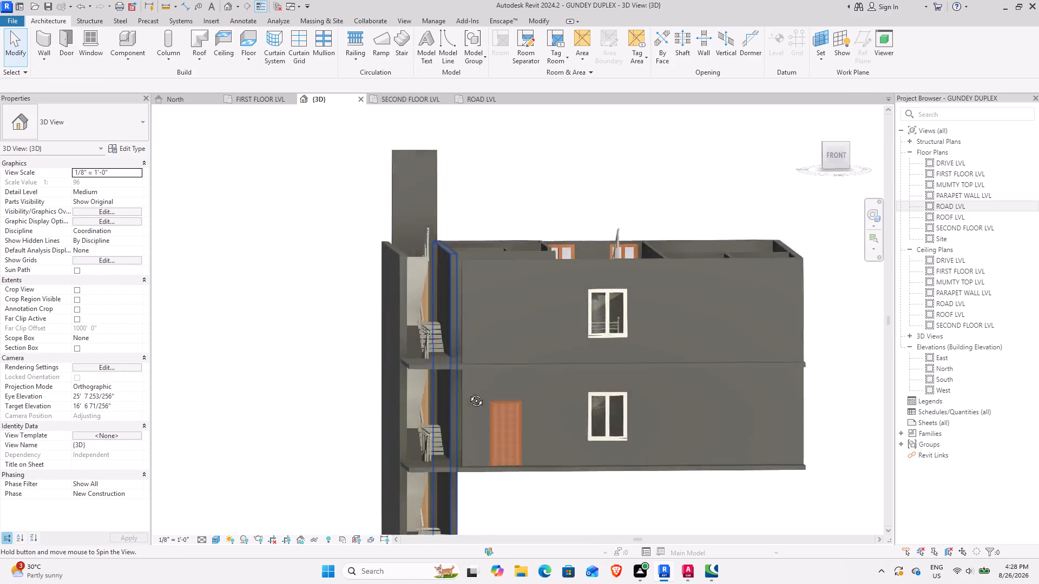
middle_click_drag(468, 393, 502, 421, "shift")
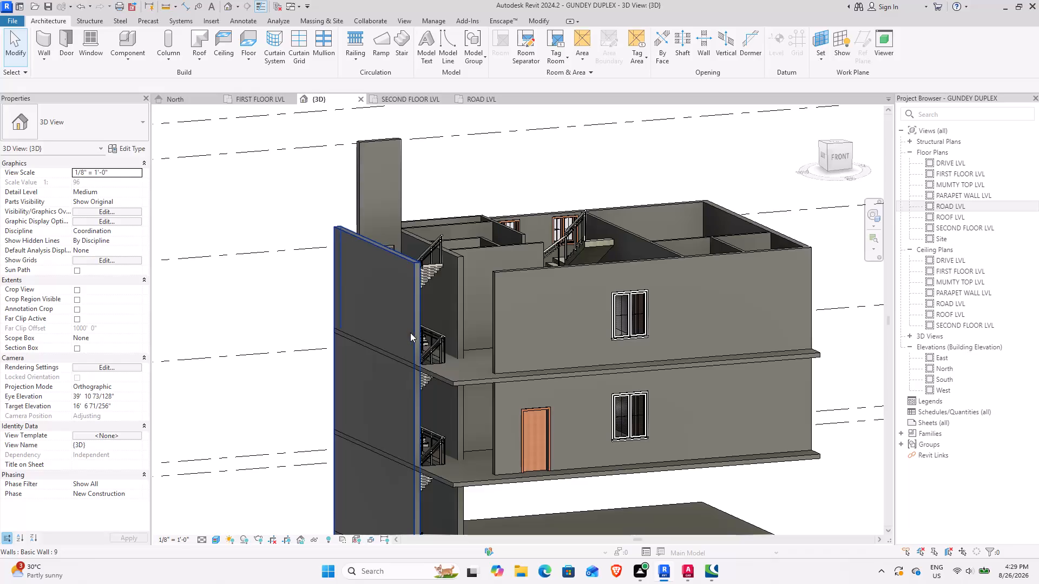
scroll(471, 309, "down", 4)
middle_click_drag(493, 349, 468, 341, "shift")
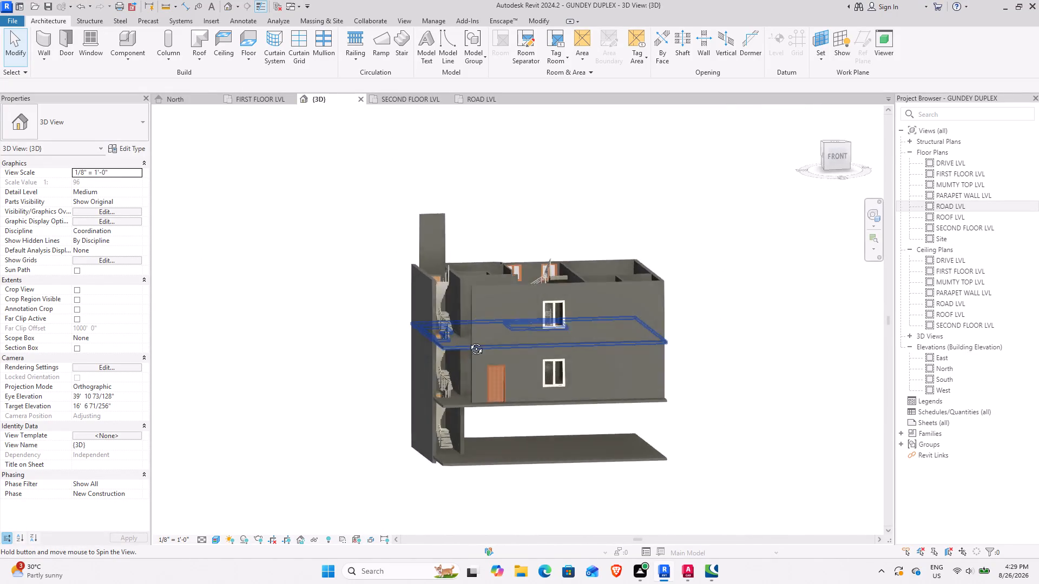
middle_click_drag(468, 341, 538, 434, "shift")
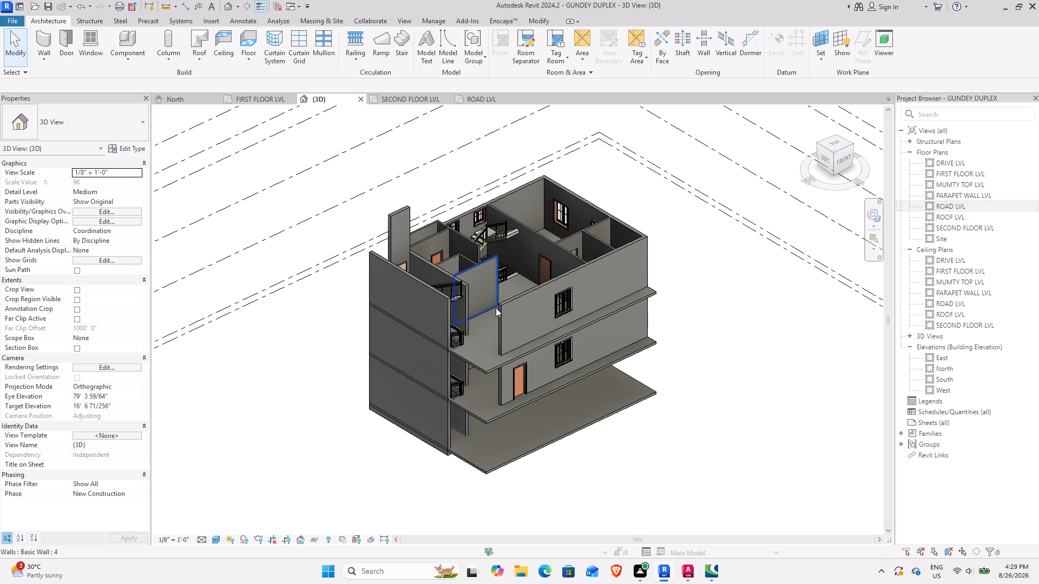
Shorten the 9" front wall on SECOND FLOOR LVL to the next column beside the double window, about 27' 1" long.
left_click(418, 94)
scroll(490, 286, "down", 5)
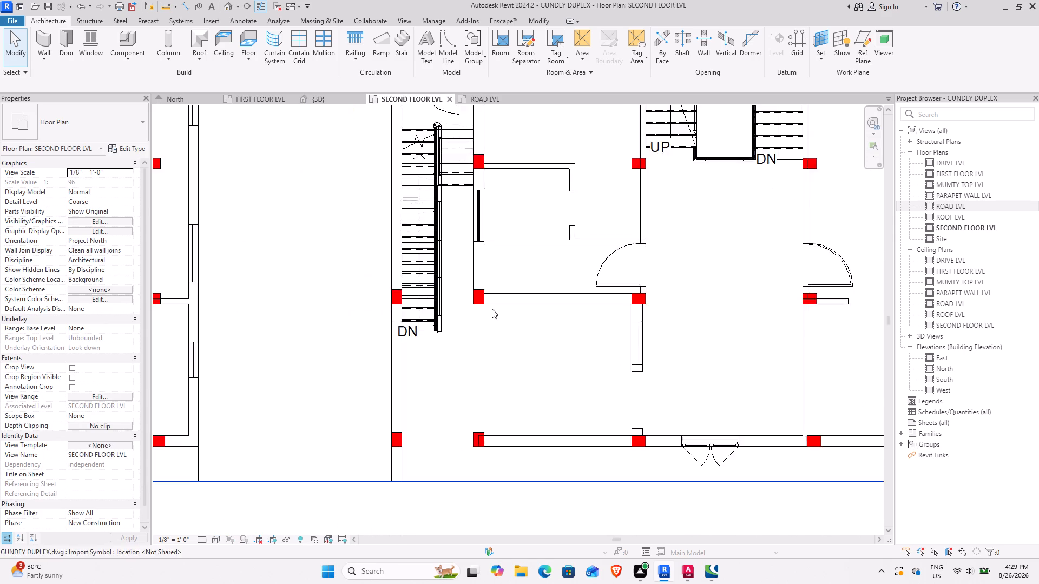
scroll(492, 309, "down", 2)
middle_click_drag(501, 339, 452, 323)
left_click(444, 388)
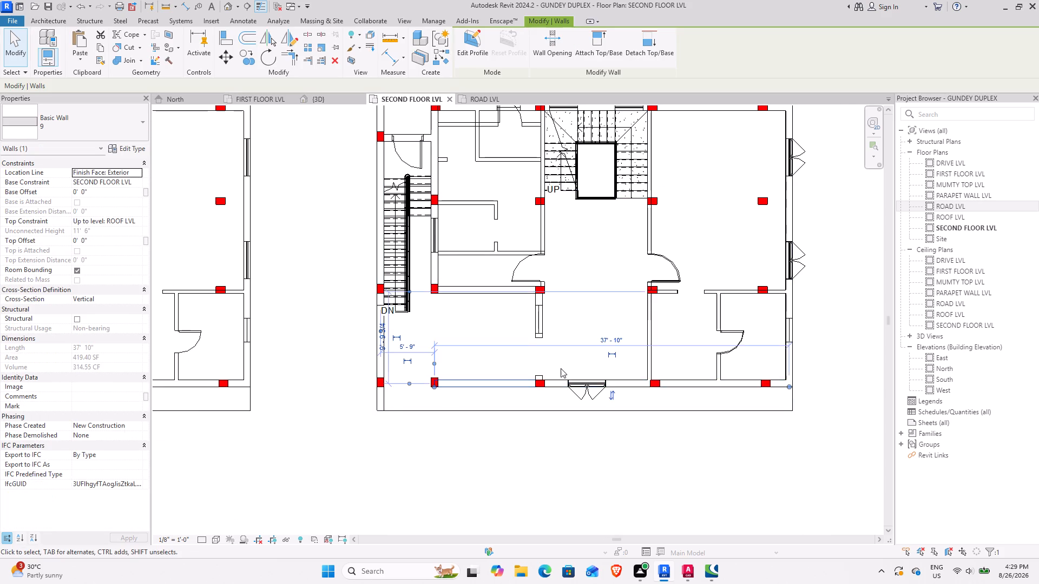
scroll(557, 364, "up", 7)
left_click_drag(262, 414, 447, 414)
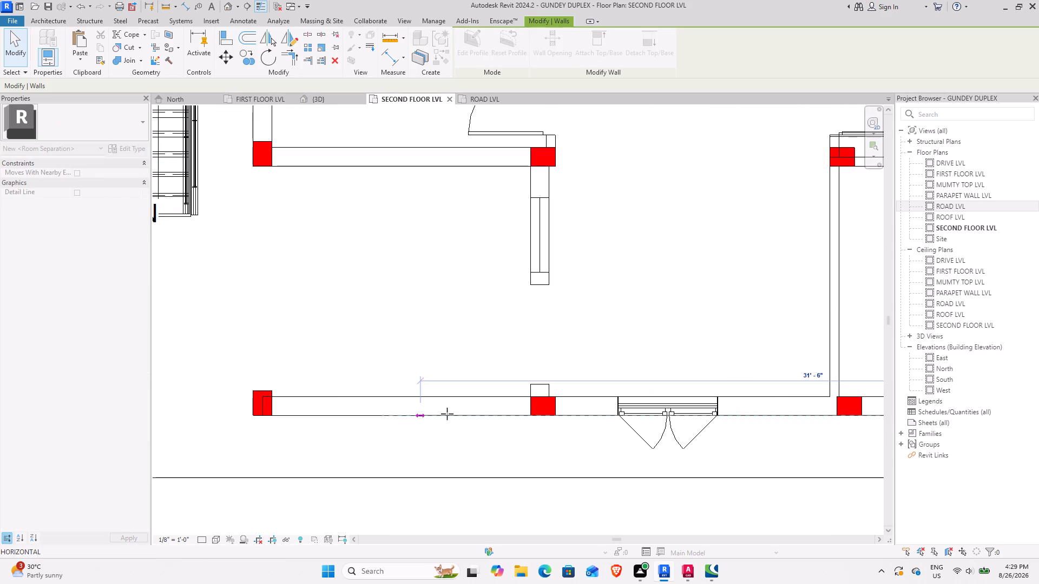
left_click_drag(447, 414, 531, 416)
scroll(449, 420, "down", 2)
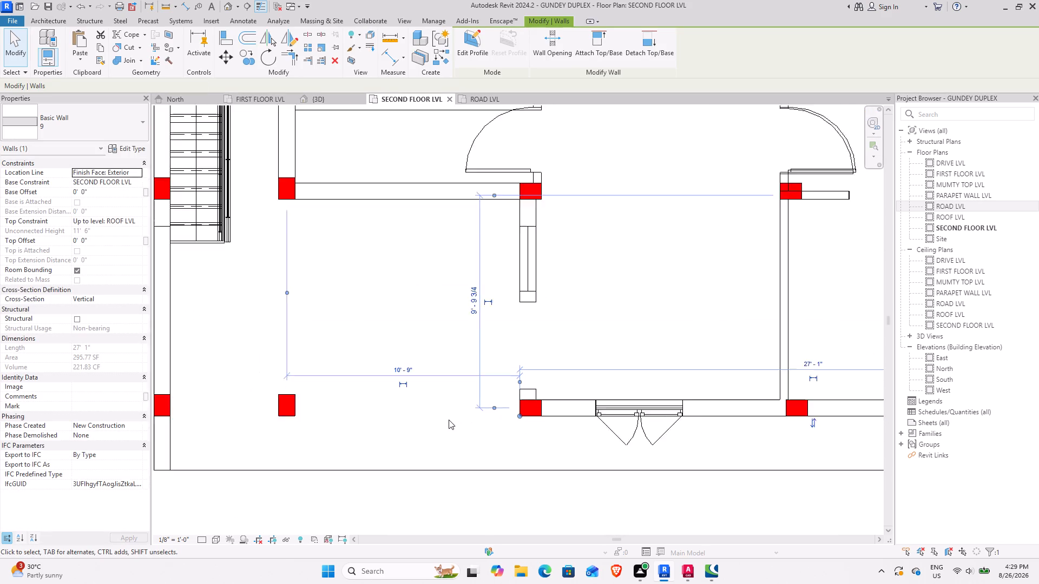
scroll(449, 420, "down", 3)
Inspect the shortened second-floor front wall and the open corner beside the outer staircase in the 3D view.
left_click(323, 100)
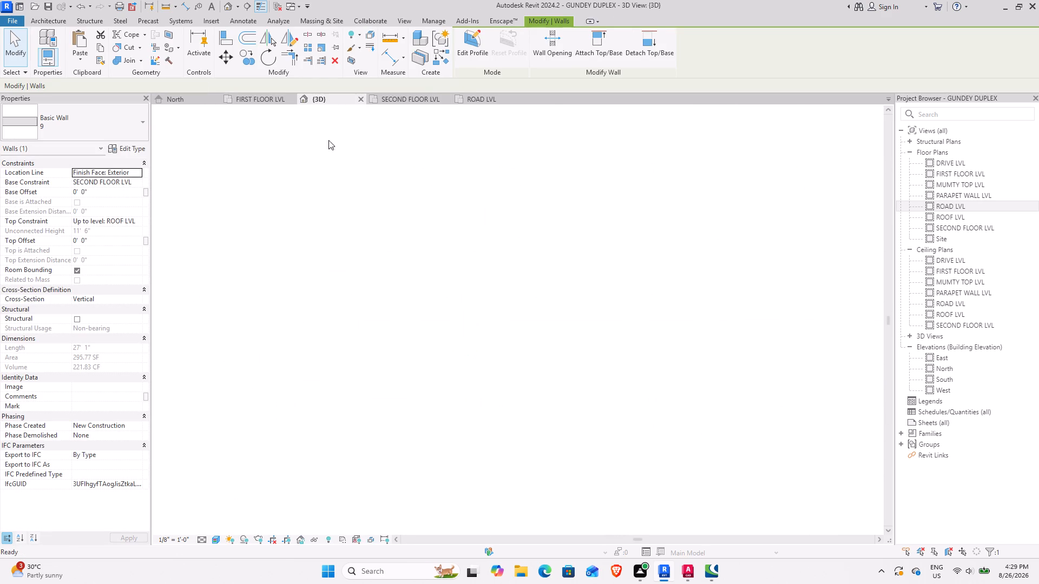
middle_click_drag(486, 402, 531, 268, "shift")
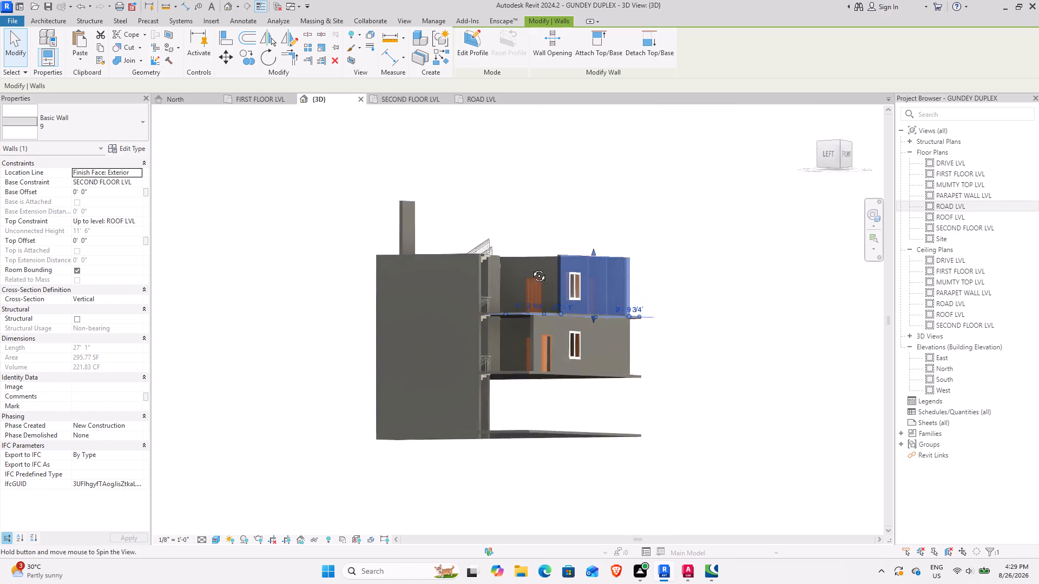
middle_click_drag(531, 268, 482, 341, "shift")
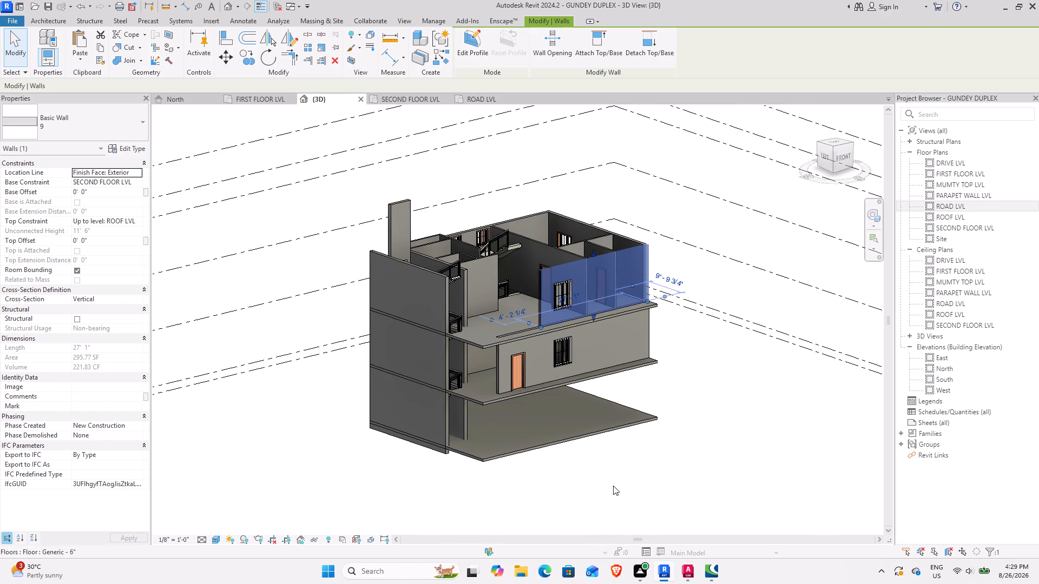
left_click(620, 496)
left_click(466, 316)
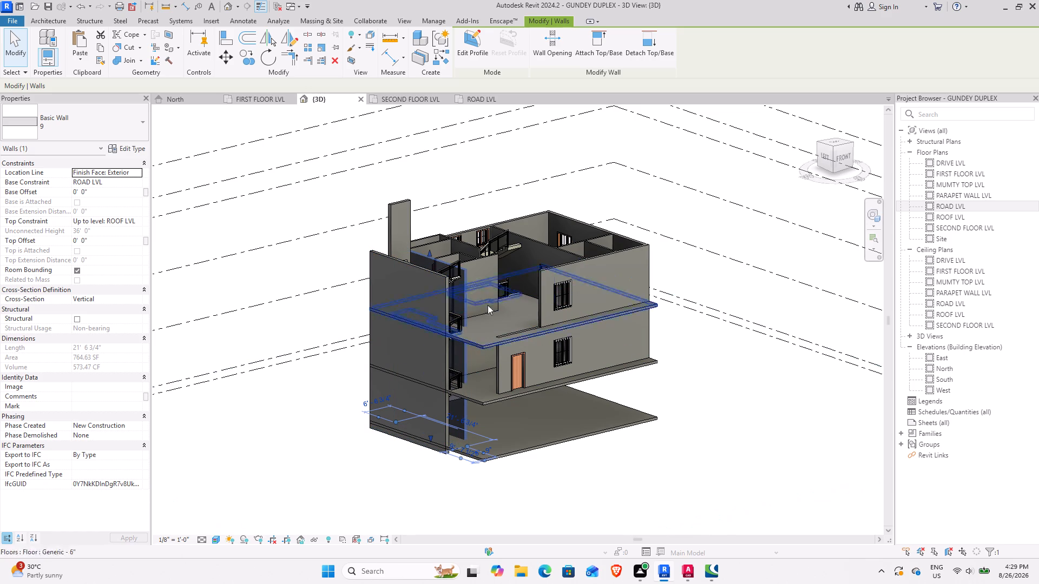
scroll(528, 336, "down", 3)
scroll(545, 294, "up", 11)
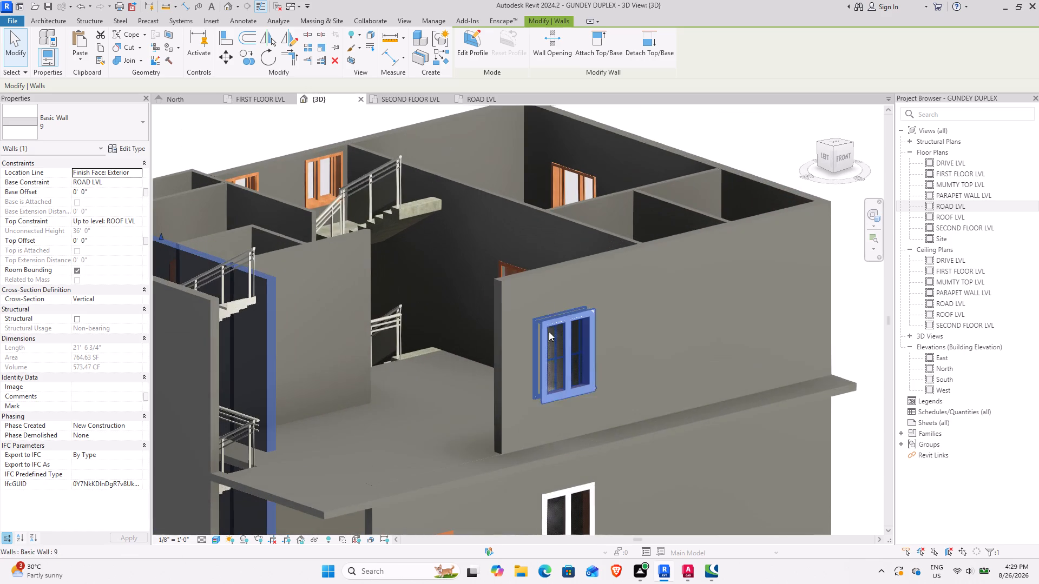
scroll(436, 381, "down", 3)
middle_click_drag(397, 380, 481, 286)
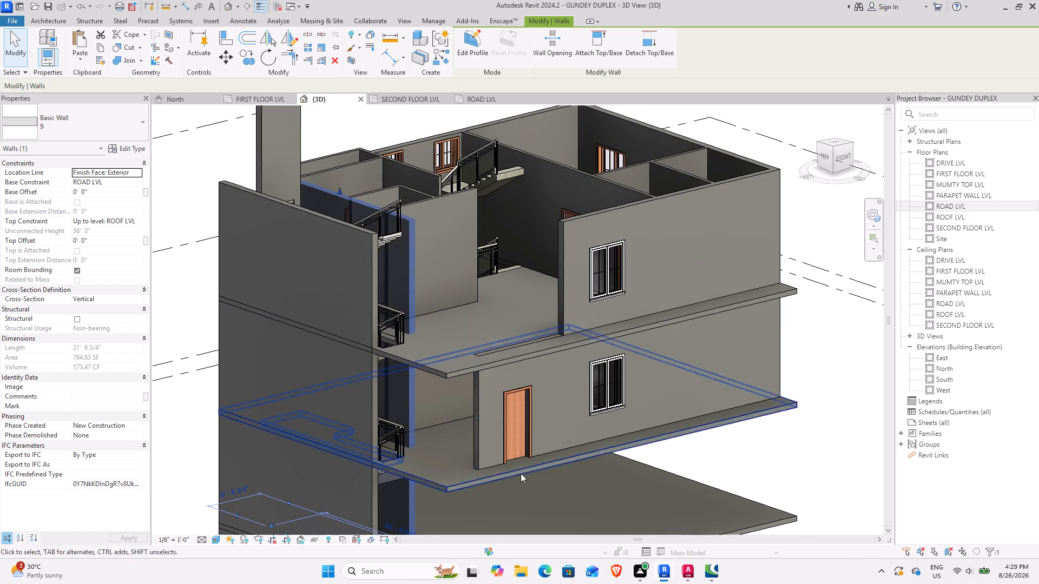
scroll(491, 321, "down", 2)
middle_click_drag(476, 325, 517, 326, "shift")
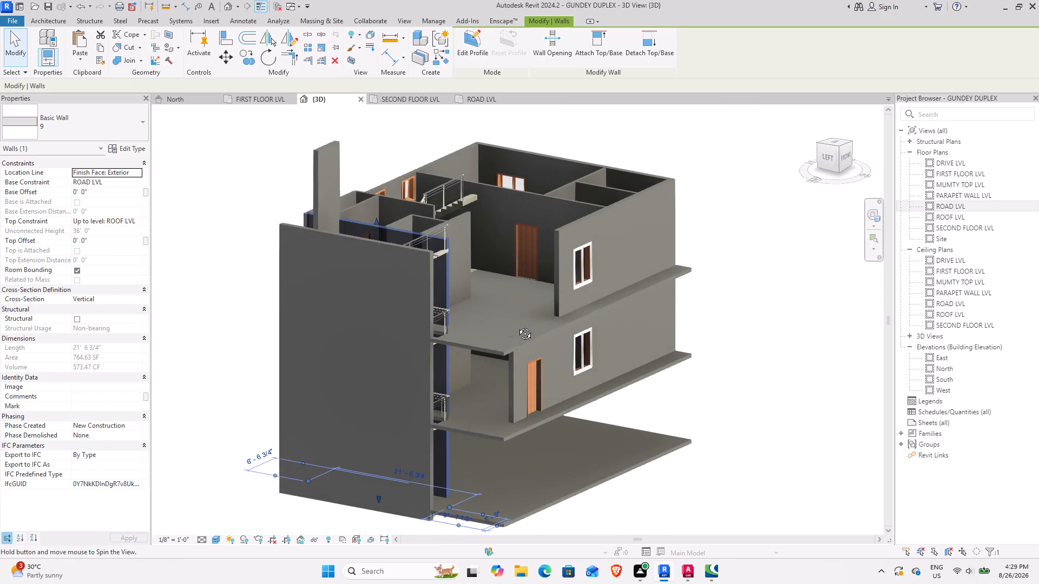
middle_click_drag(517, 326, 516, 327, "shift")
Undo the recent edits back through the staircase-side wall's shortening, including the glass railings and the front wall's shortening.
key("ctrl+z")
key("ctrl+z")
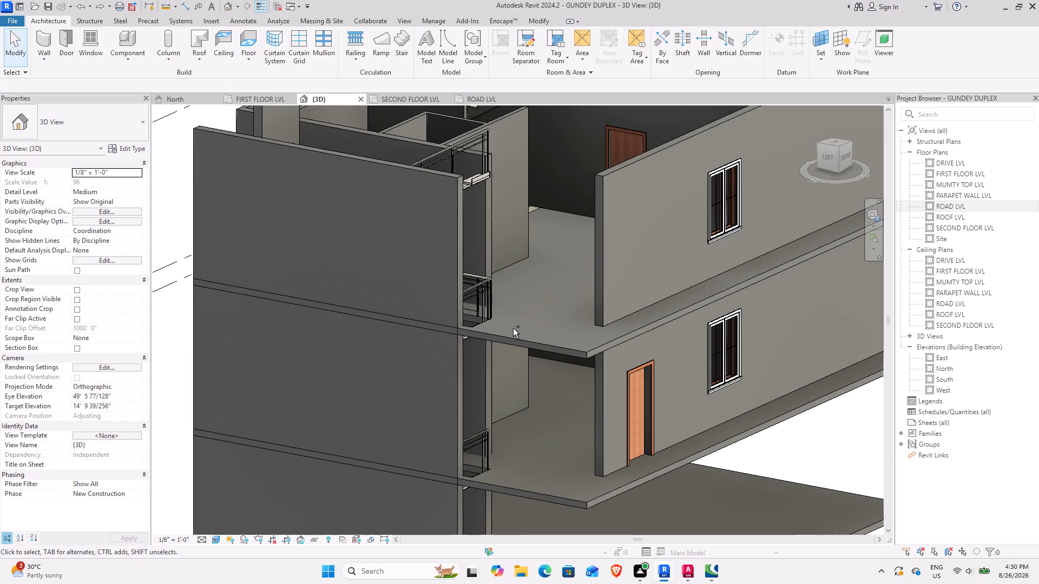
key("ctrl+z")
key("ctrl+z")
key("ctrl+z")
key("ctrl+z")
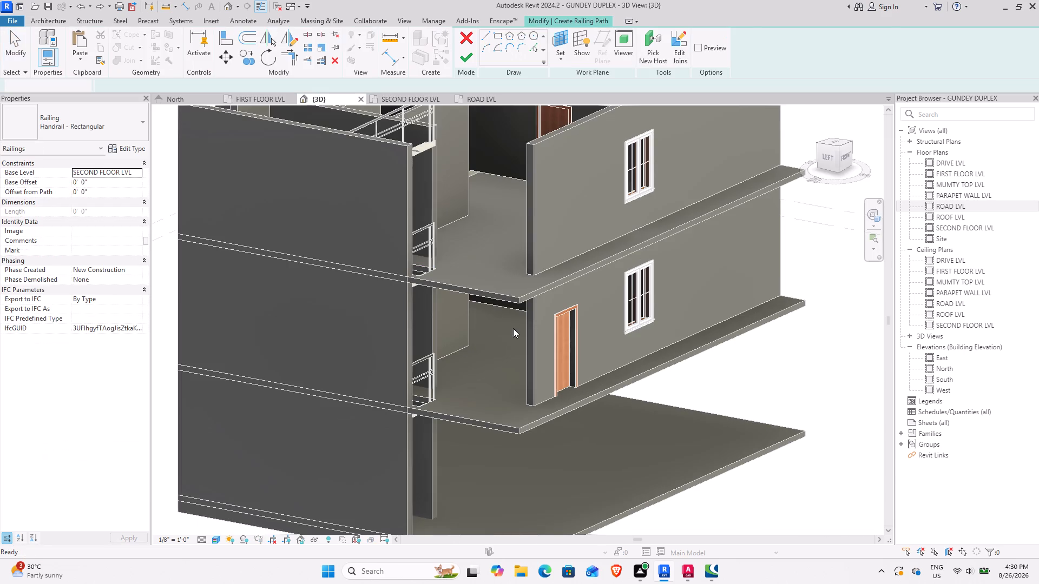
key("ctrl+z")
key("ctrl+z")
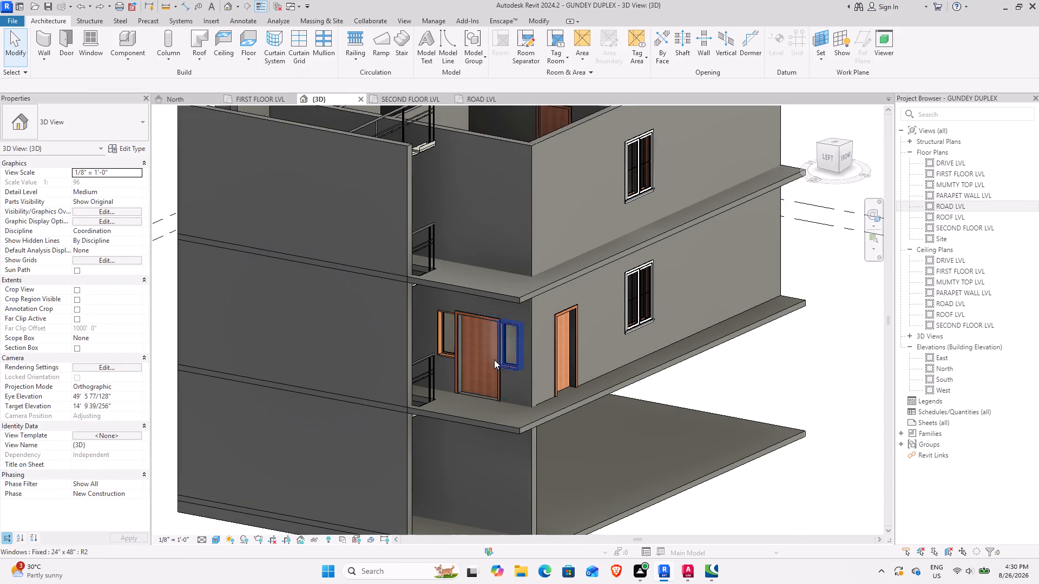
Set the top constraint of the 9" staircase-side wall holding the entrance door to Up to level: SECOND FLOOR LVL.
left_click(521, 149)
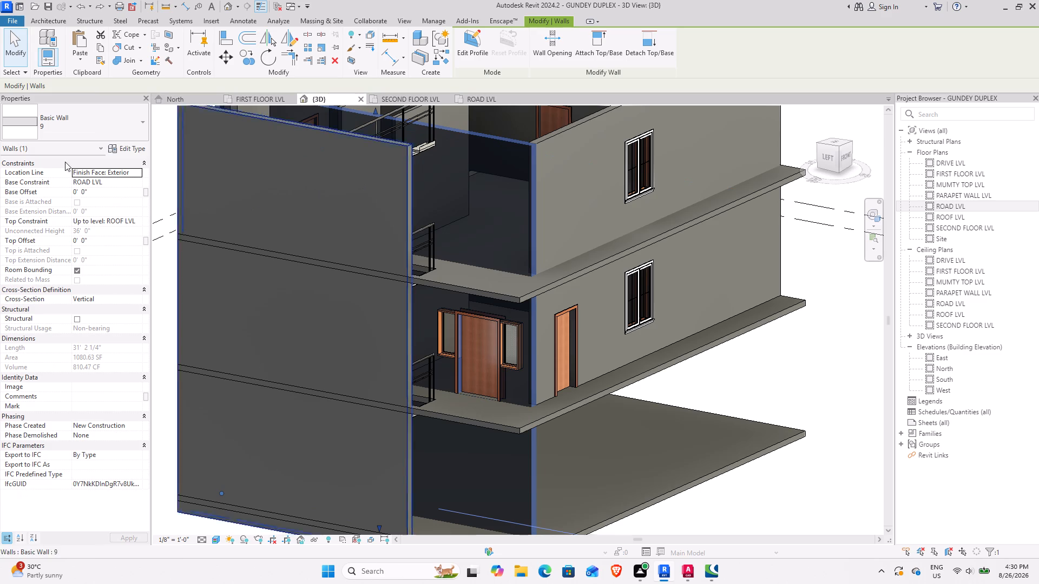
left_click(140, 218)
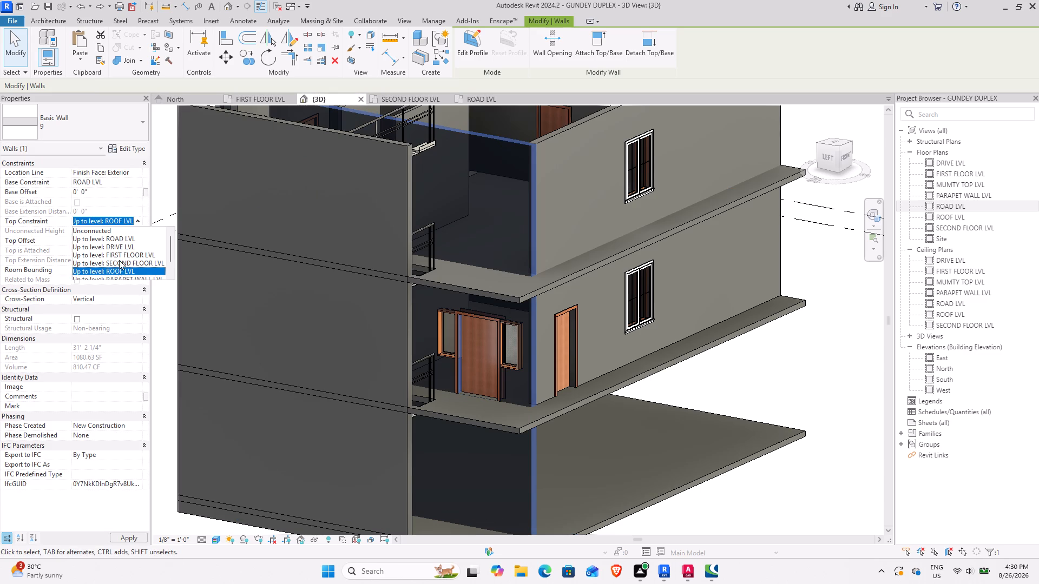
left_click(119, 260)
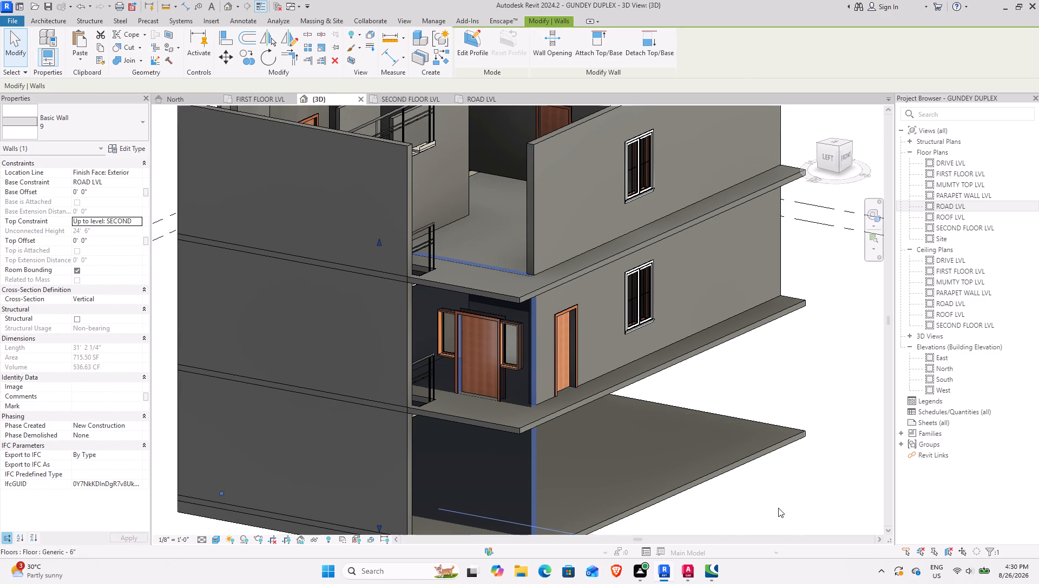
left_click(778, 508)
Inspect the second-floor walls and the open area beside the outer staircase from several angles in the 3D view.
middle_click_drag(635, 488, 541, 462, "shift")
scroll(534, 461, "down", 3)
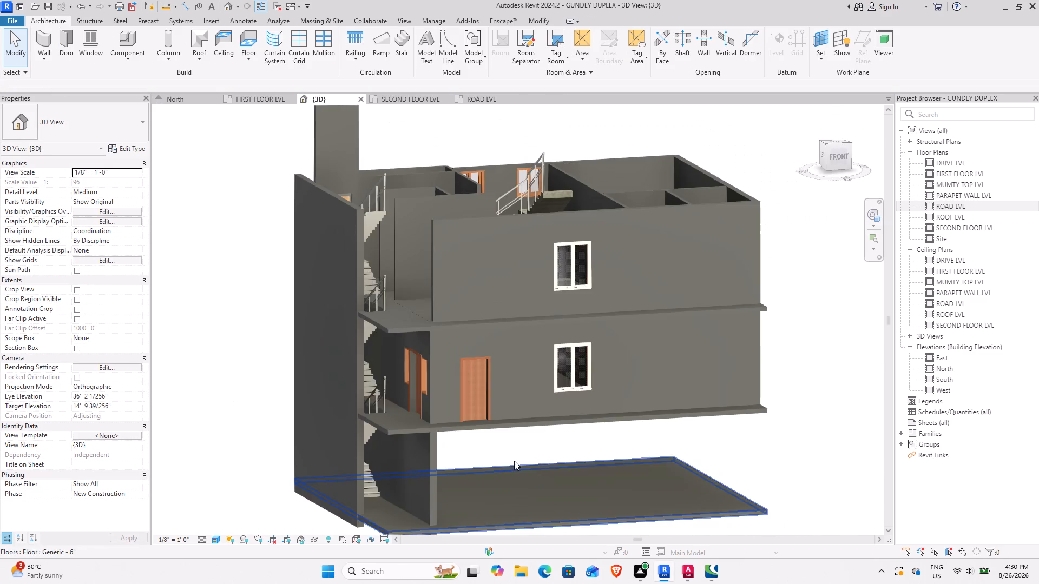
middle_click_drag(514, 461, 493, 540)
middle_click_drag(485, 516, 505, 534, "shift")
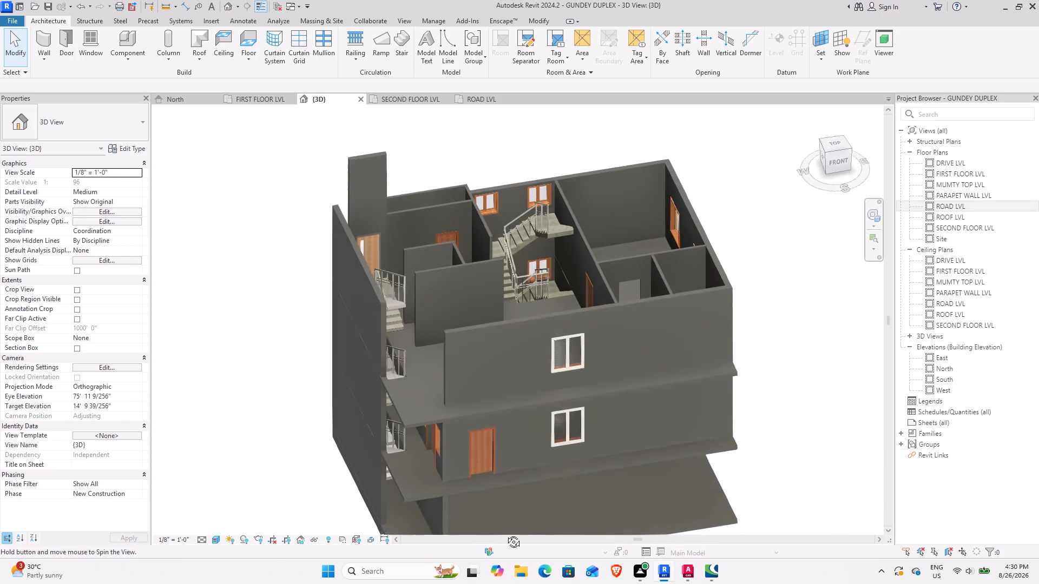
middle_click_drag(505, 534, 536, 393, "shift")
middle_click_drag(459, 356, 490, 398, "shift")
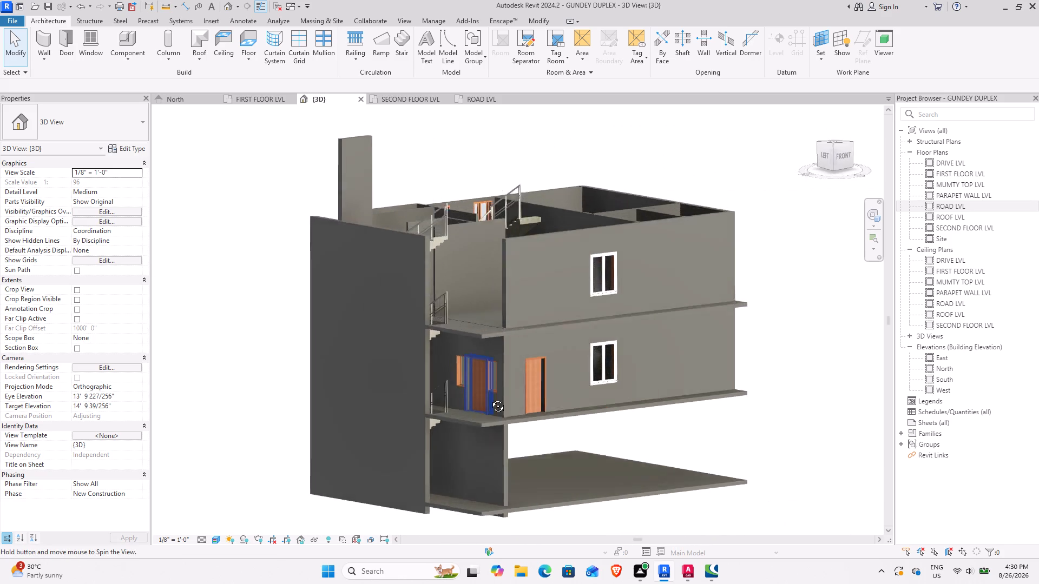
middle_click_drag(490, 398, 471, 424, "shift")
middle_click_drag(418, 364, 348, 386, "shift")
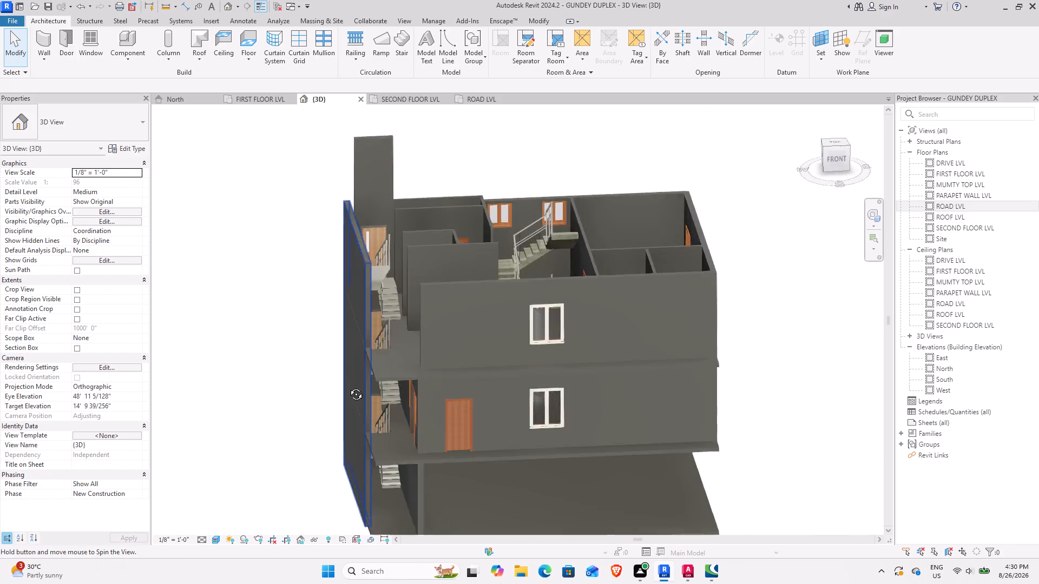
middle_click_drag(348, 386, 338, 397, "shift")
middle_click_drag(371, 396, 435, 409, "shift")
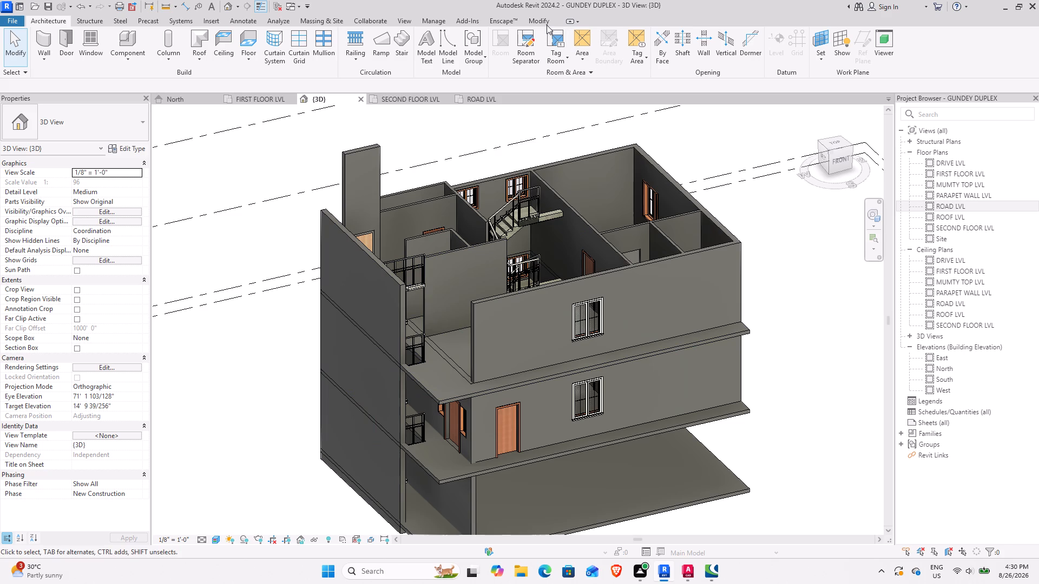
On the SECOND FLOOR LVL plan, draw a 9" wall up to ROOF LVL, about 6' 6" long, along the rear edge from the outer corner column.
left_click(387, 94)
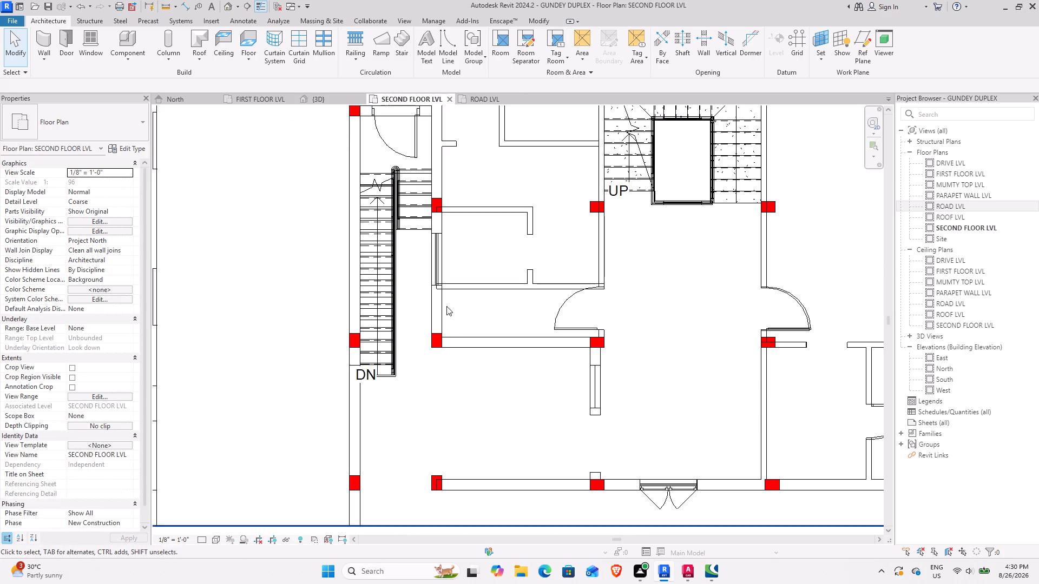
scroll(474, 351, "down", 2)
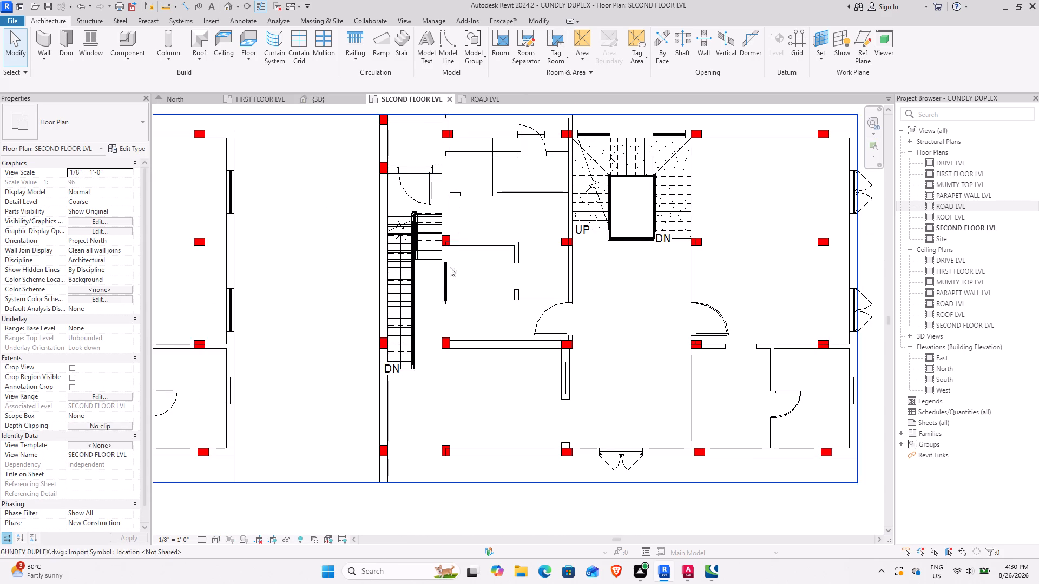
middle_click_drag(459, 285, 473, 409)
scroll(292, 358, "down", 5)
middle_click_drag(325, 369, 470, 333)
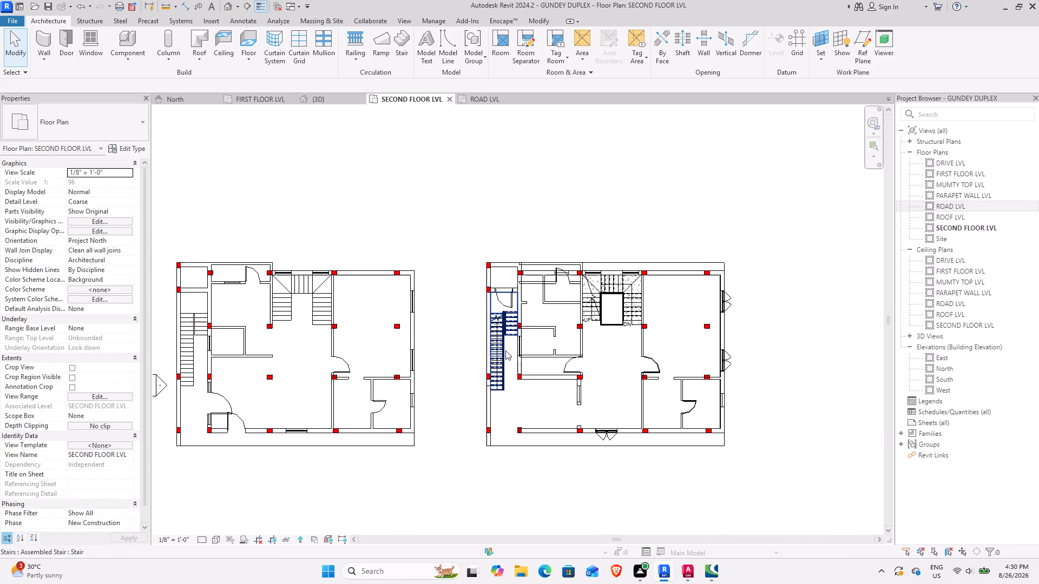
scroll(529, 291, "up", 8)
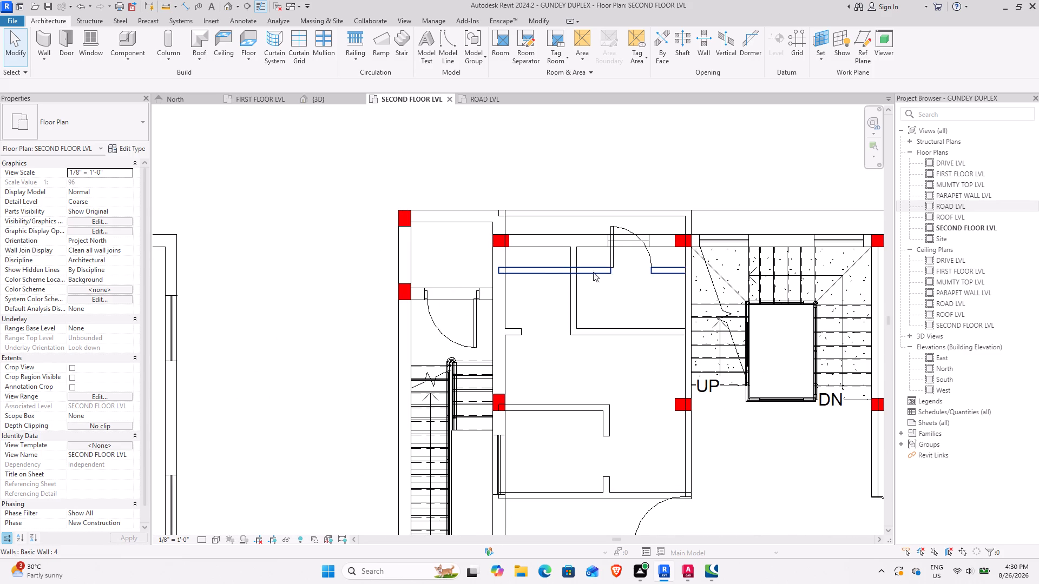
scroll(594, 255, "down", 3)
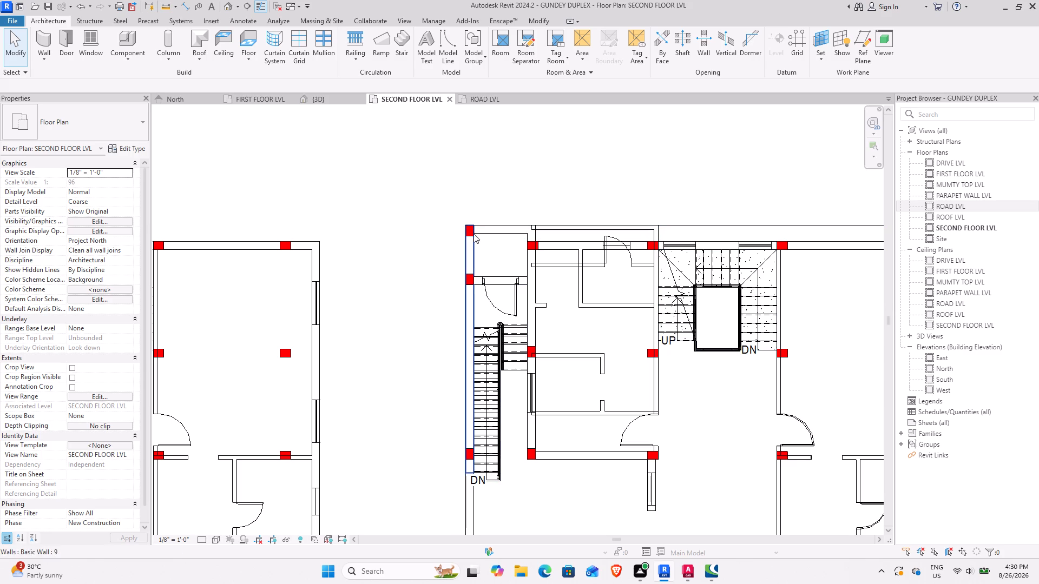
scroll(524, 188, "up", 1)
middle_click_drag(524, 189, 457, 271)
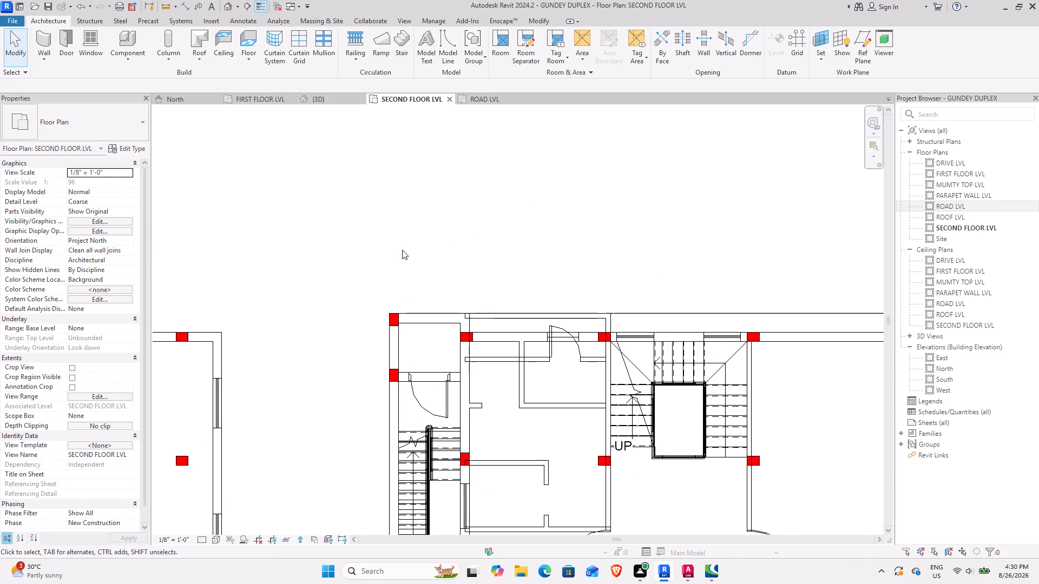
left_click(397, 352)
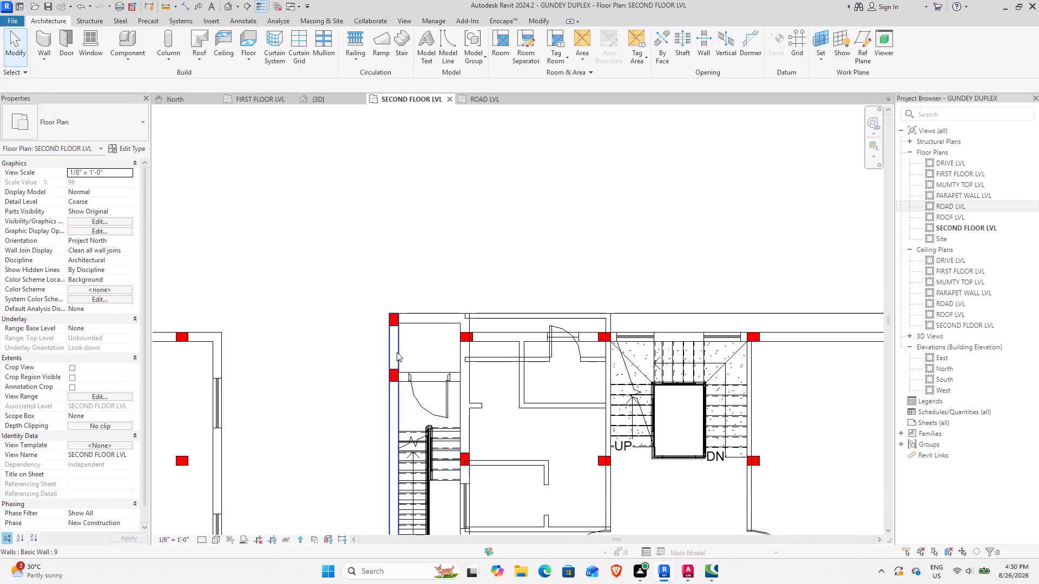
left_click(450, 66)
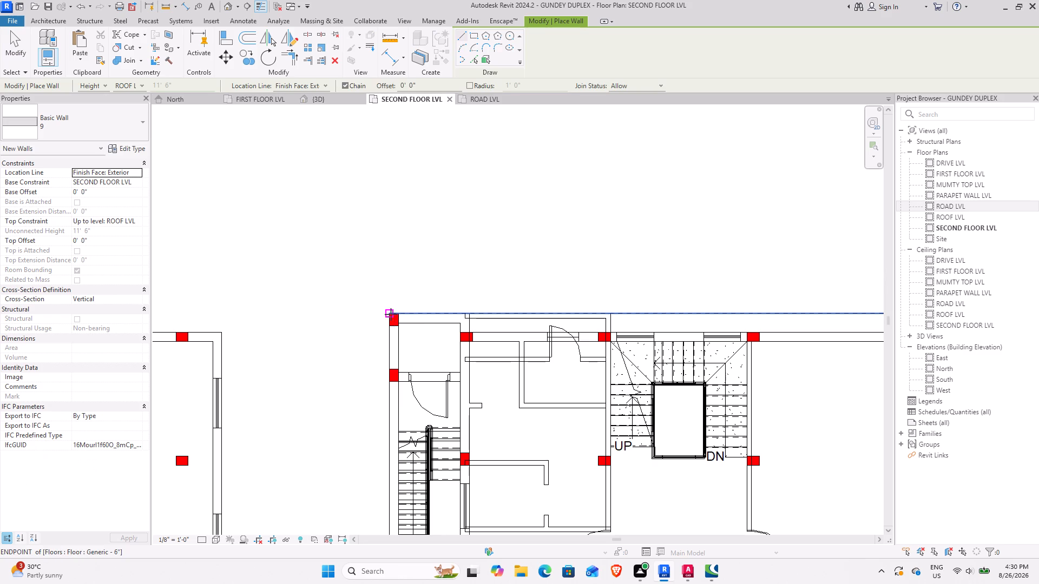
left_click(390, 313)
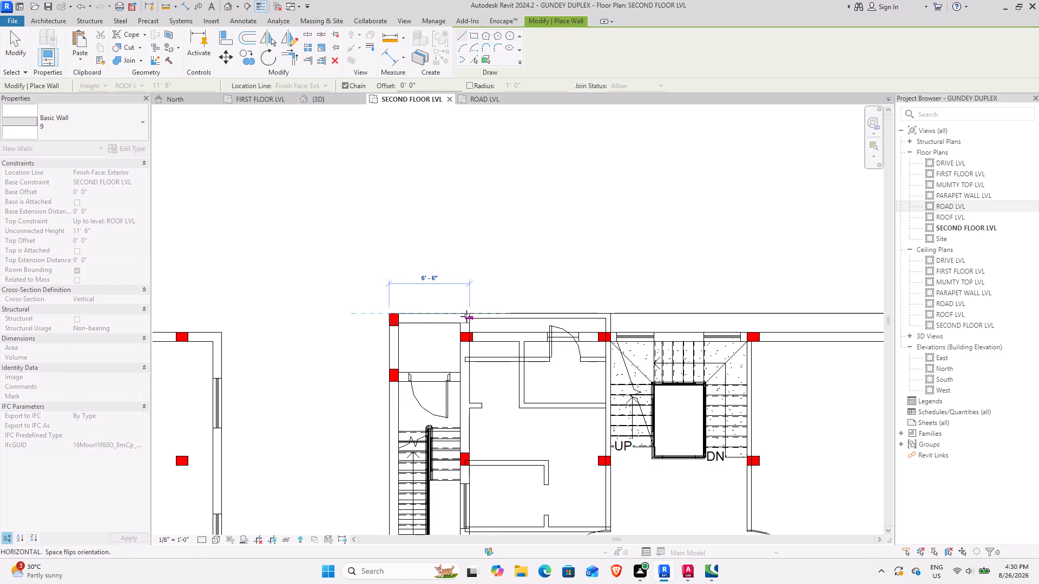
scroll(470, 316, "up", 10)
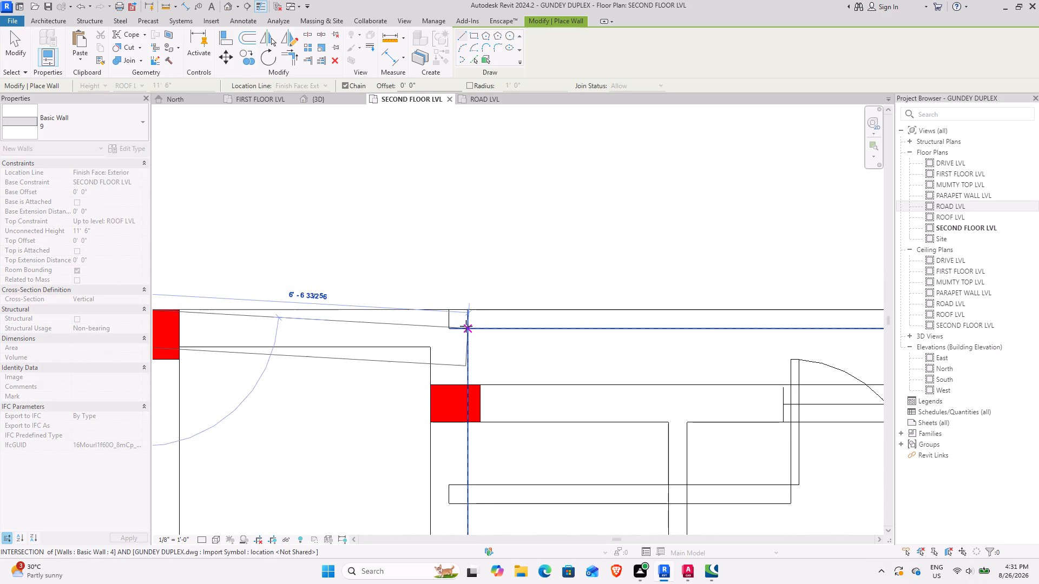
left_click(466, 314)
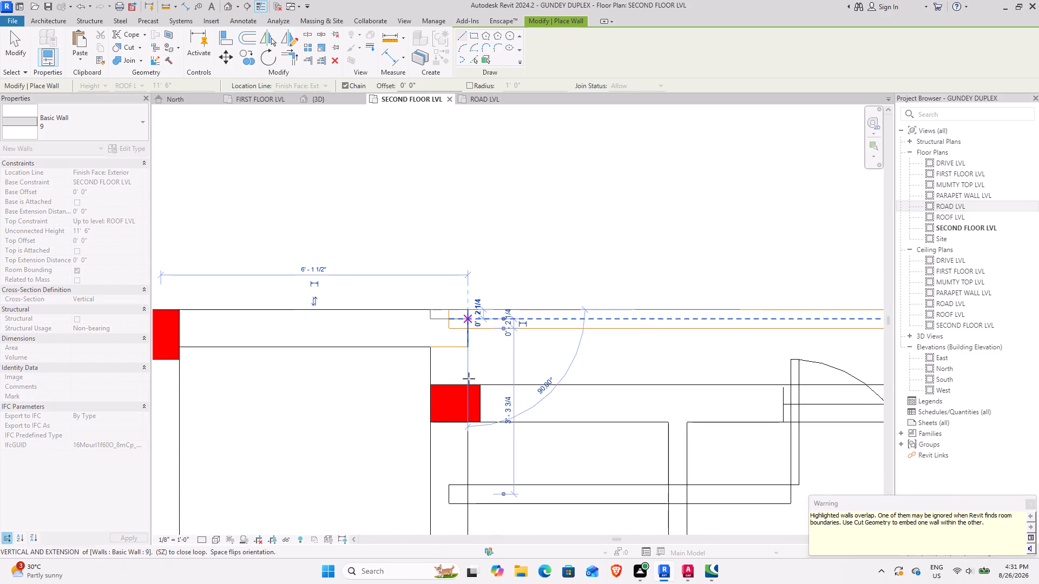
Continue the 9" wall about 21' 9" toward the front along the outer staircase side, ending at the column near the stair's foot.
scroll(468, 421, "down", 3)
middle_click_drag(458, 421, 495, 240)
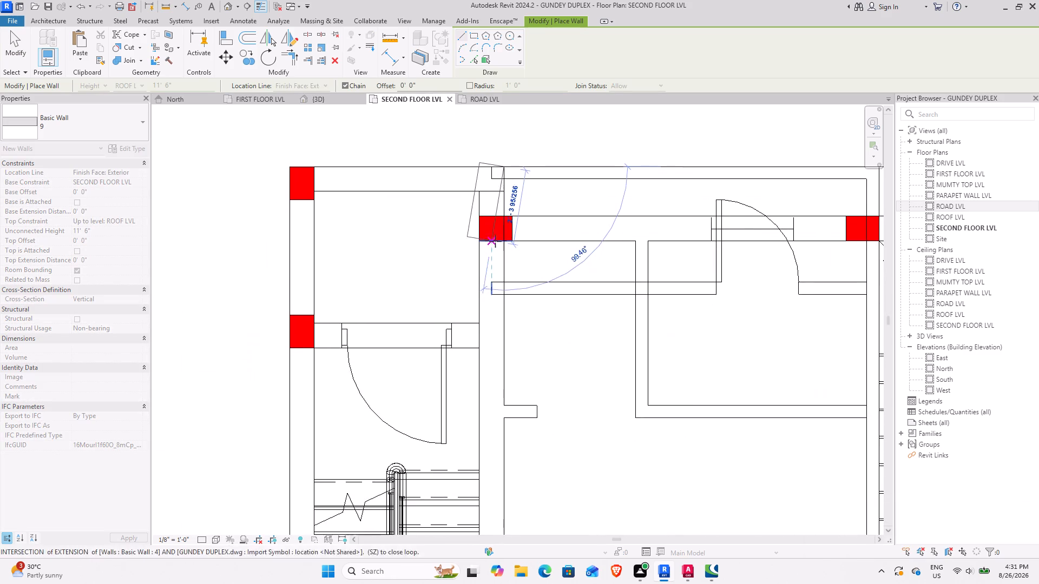
scroll(511, 369, "down", 7)
middle_click_drag(495, 473, 503, 310)
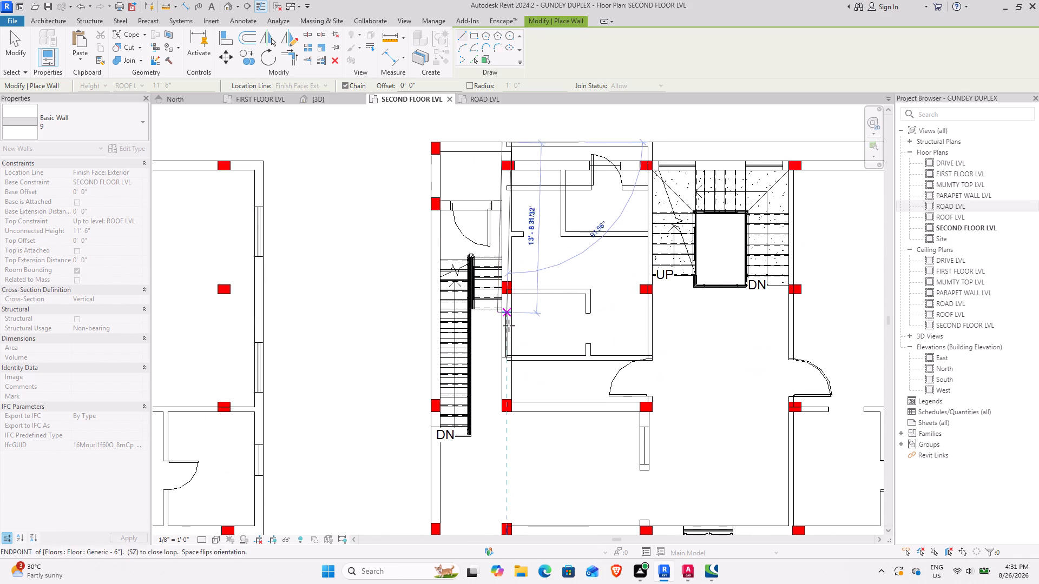
scroll(511, 416, "up", 6)
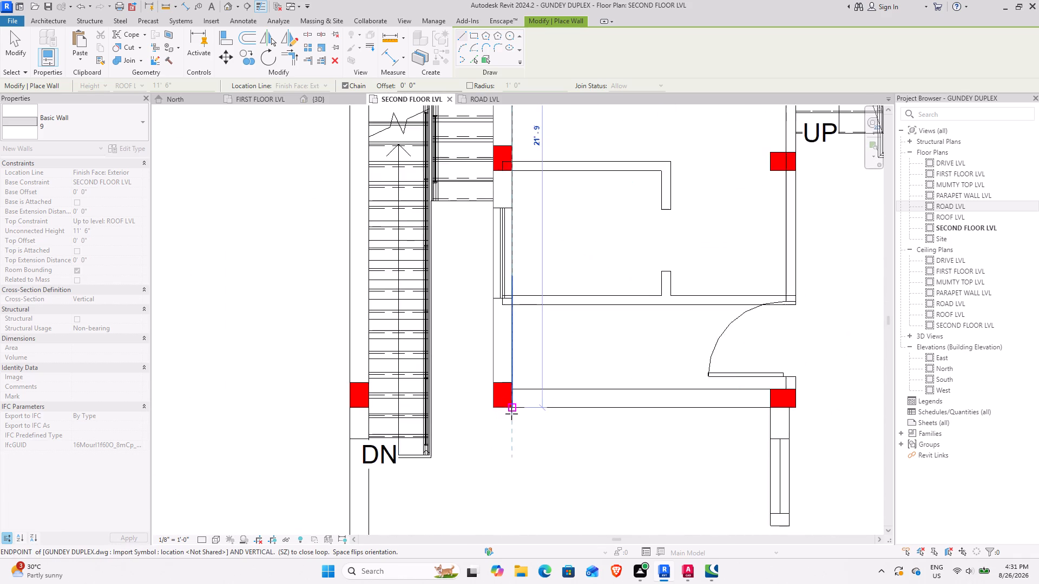
left_click(512, 405)
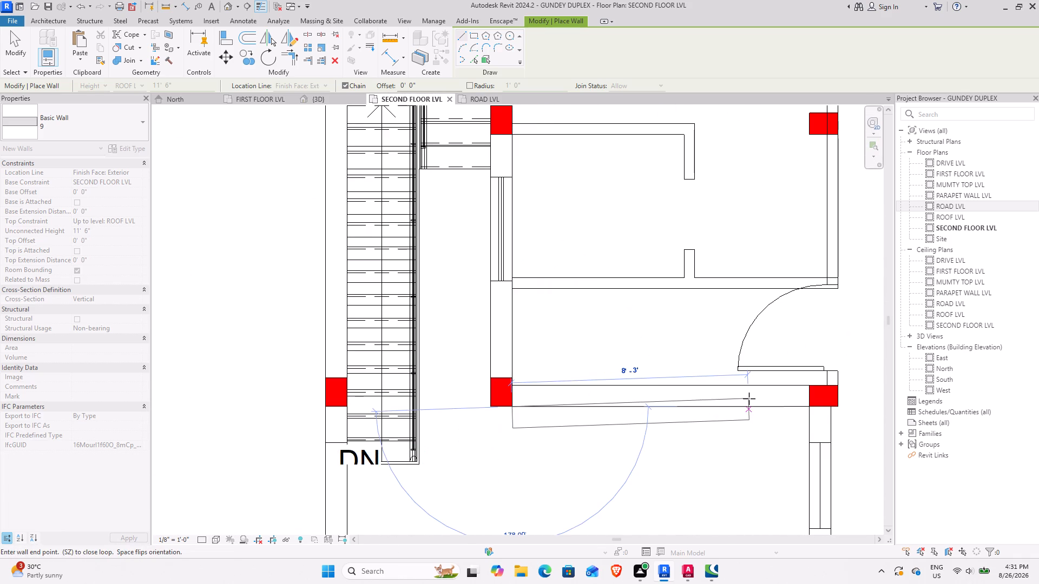
Continue the 9" wall inward between the two columns, flipped onto the CAD wall lines, about 11' 9" long.
key("space")
left_click(837, 399)
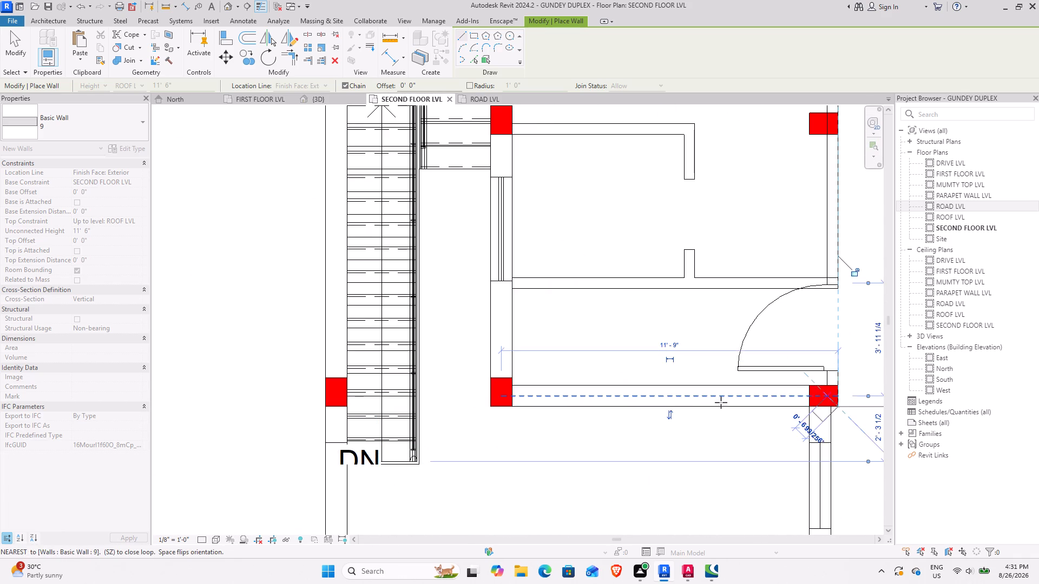
scroll(706, 404, "down", 3)
middle_click_drag(707, 407, 455, 280)
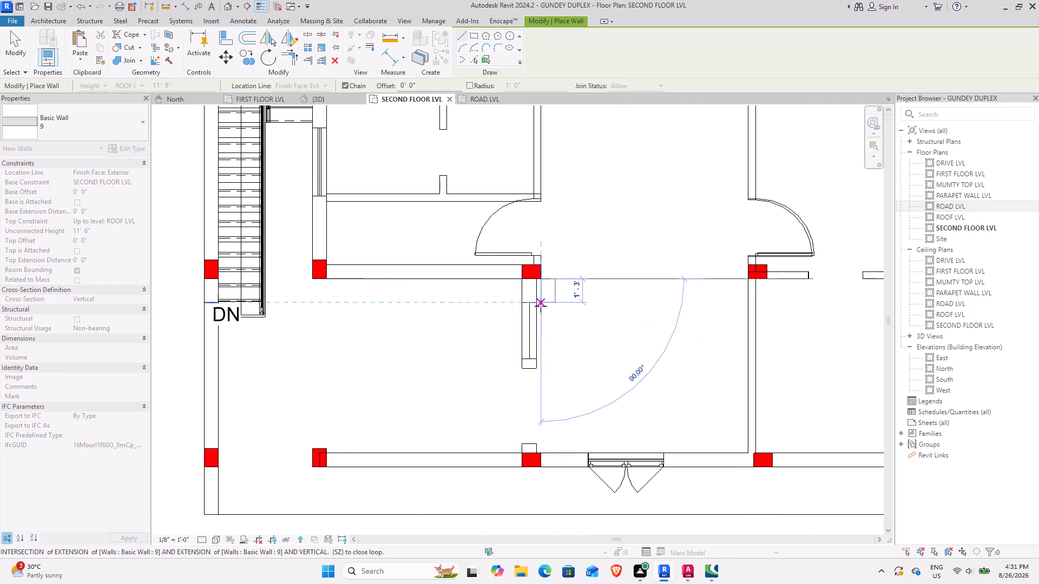
key("Escape")
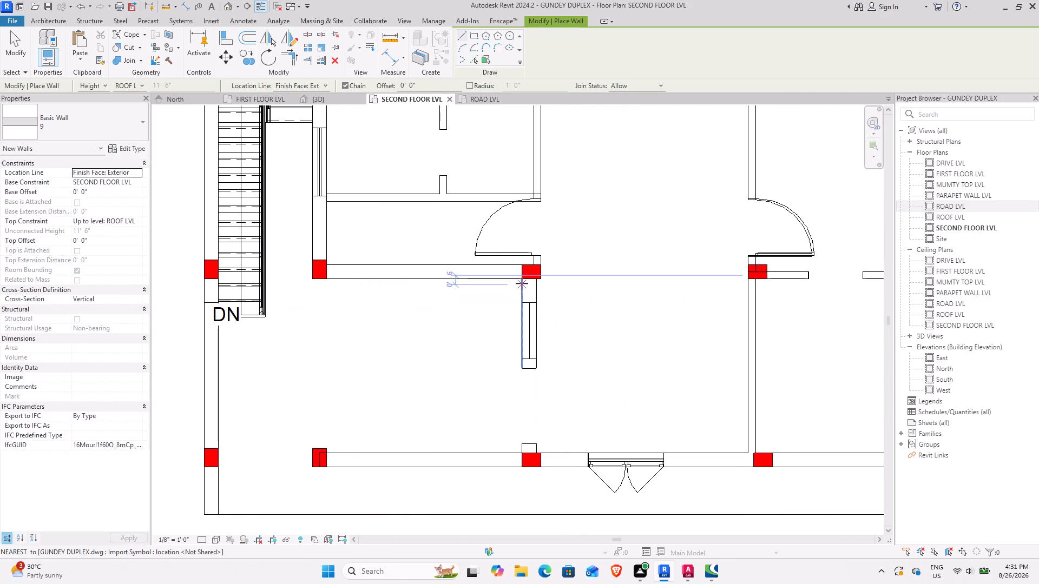
Draw a 9" wall about 9' 3" long from that inner column to the front wall, matching the CAD wall with the window.
left_click(522, 283)
key("space")
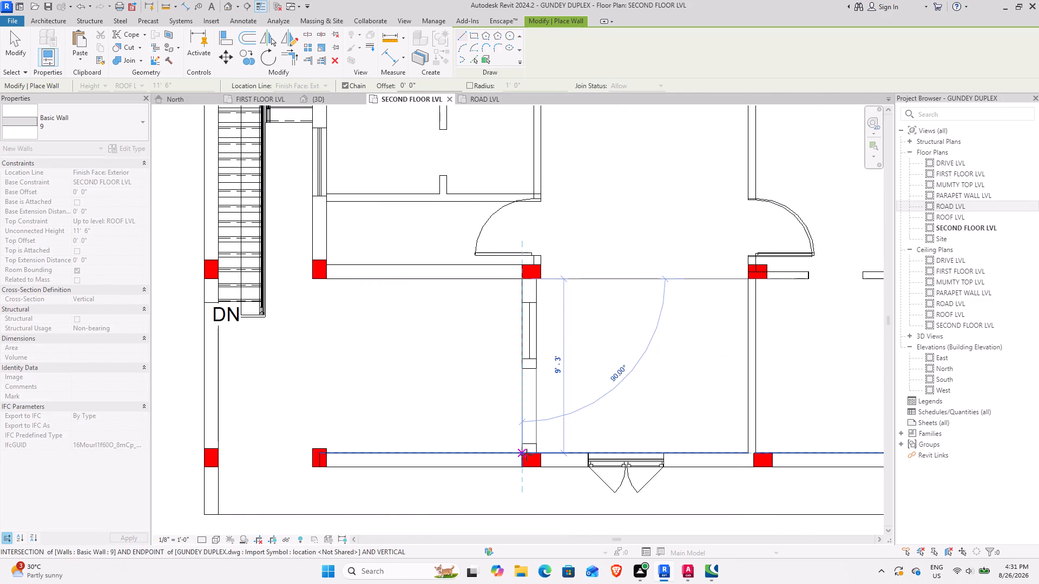
left_click(527, 455)
key("Escape")
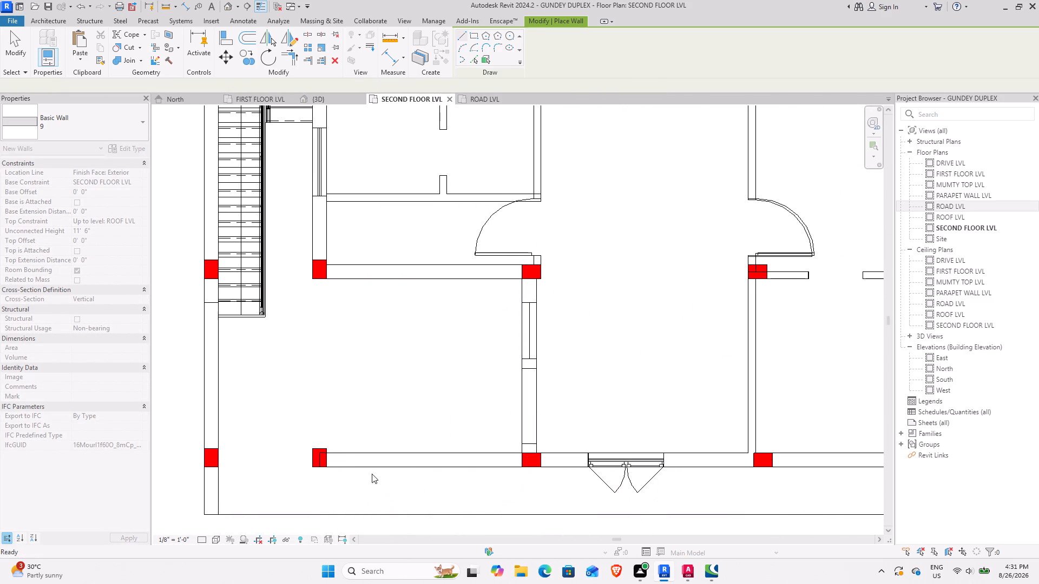
key("Escape")
Shorten the 9" front wall to the new cross wall's column beside the double window, to a length of about 27' 1".
left_click(346, 456)
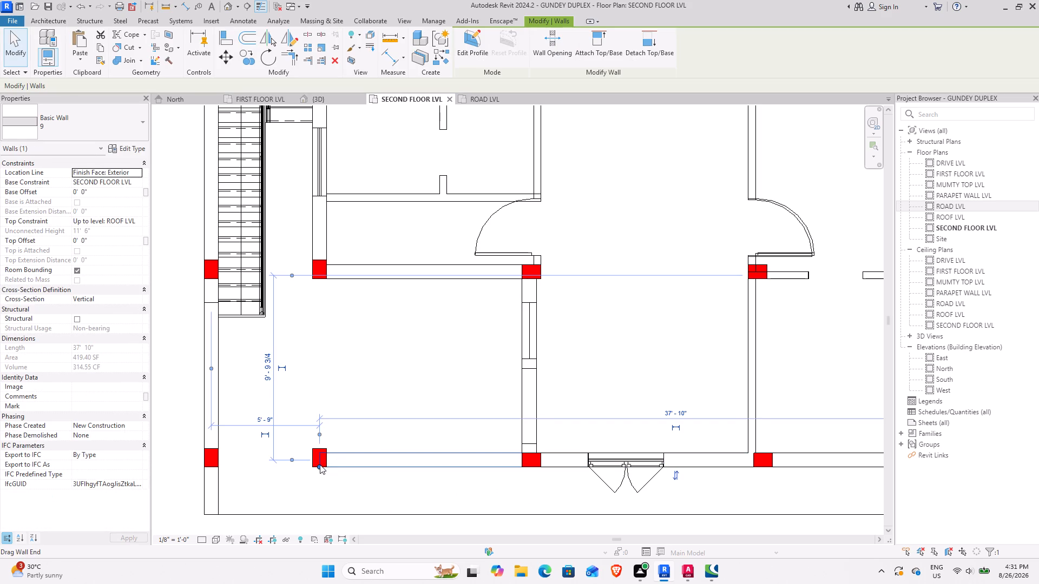
left_click_drag(318, 467, 522, 471)
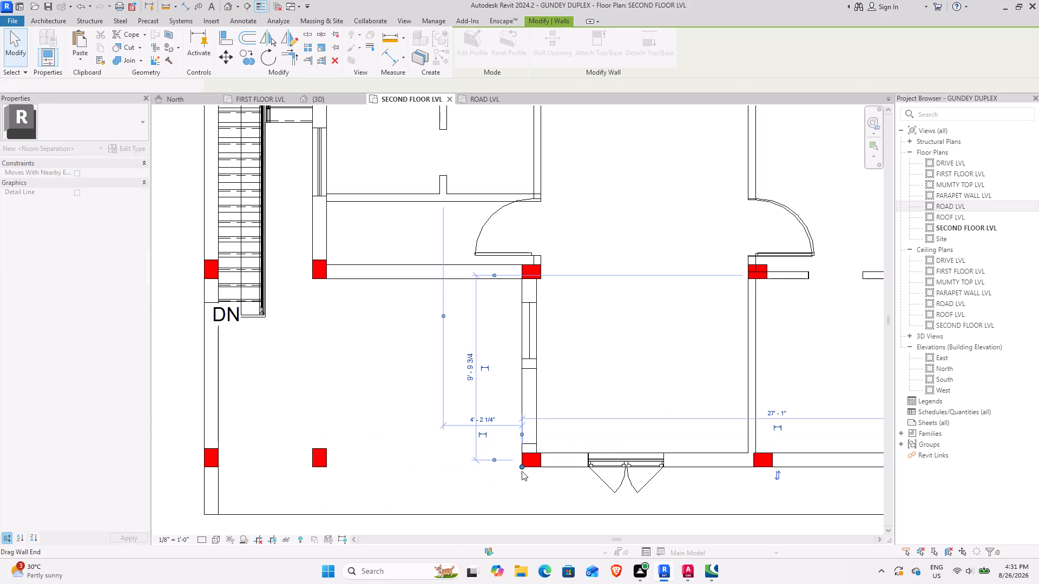
Delete the two parallel 4" rear walls between the outer and inner staircases, including the one holding the 30" x 84" door.
scroll(624, 487, "down", 3)
middle_click_drag(648, 463, 515, 457)
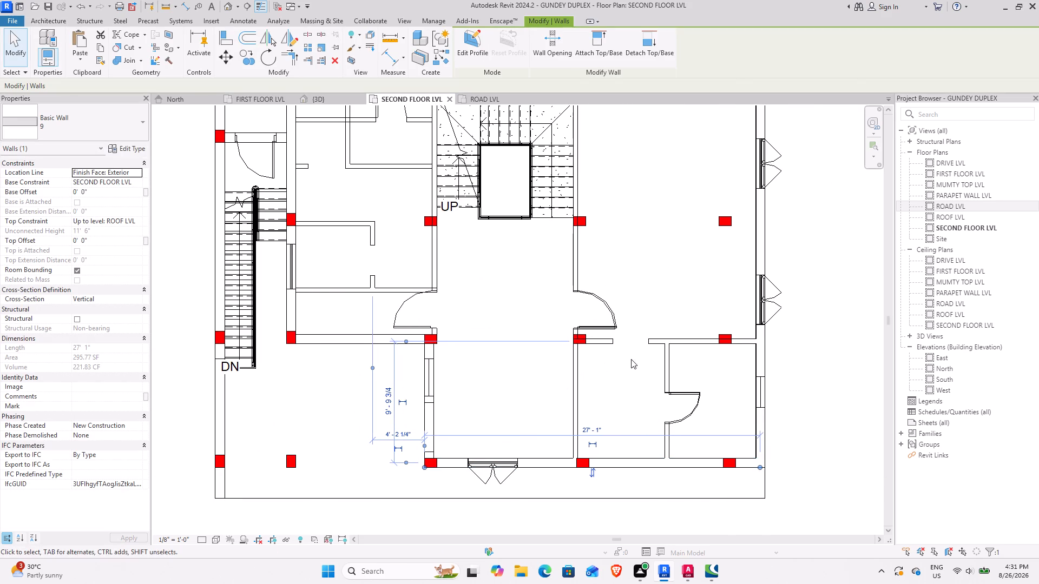
scroll(513, 251, "down", 3)
middle_click_drag(497, 253, 565, 351)
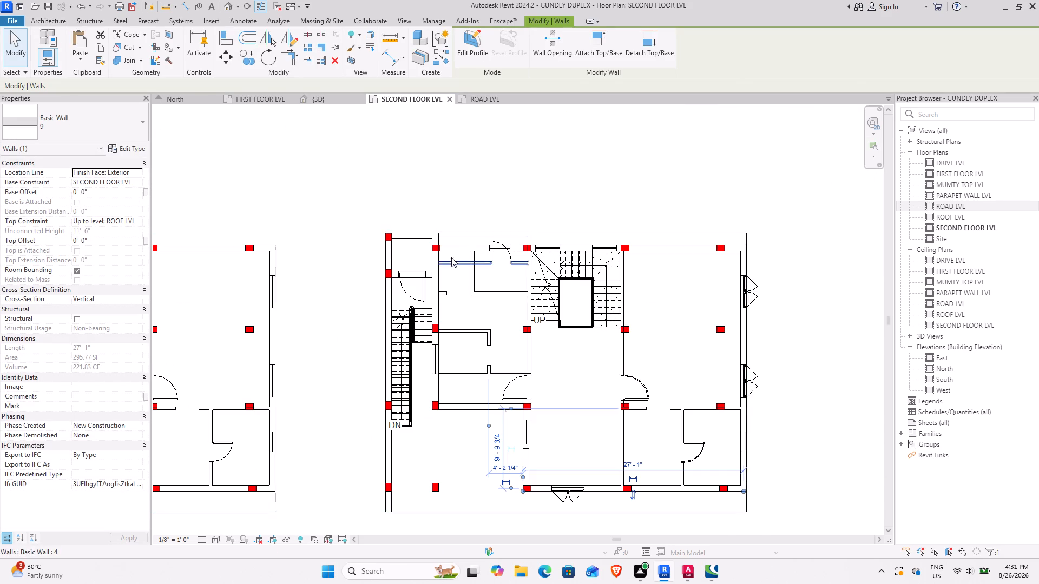
scroll(452, 237, "up", 6)
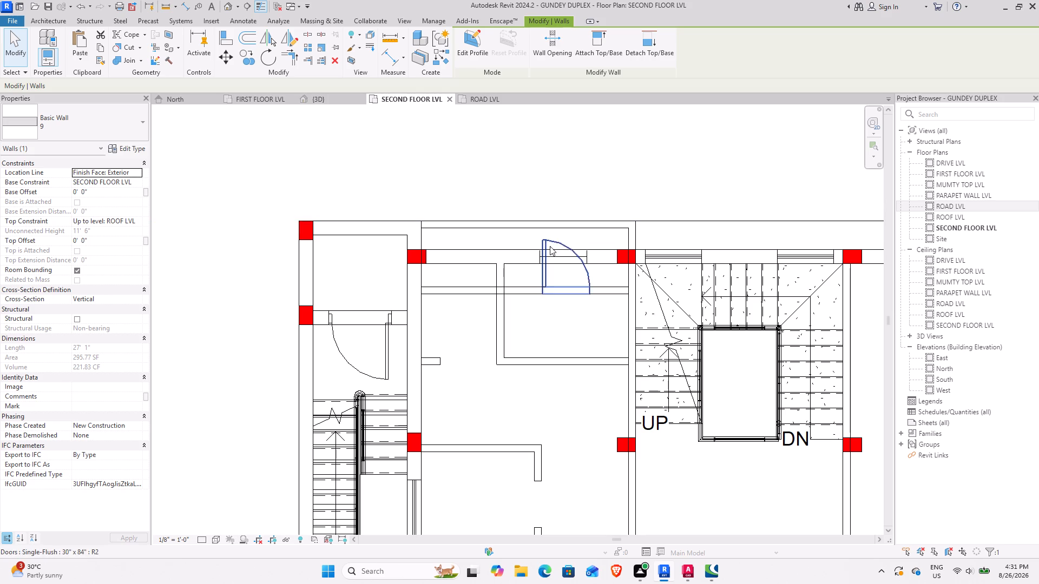
scroll(550, 246, "up", 3)
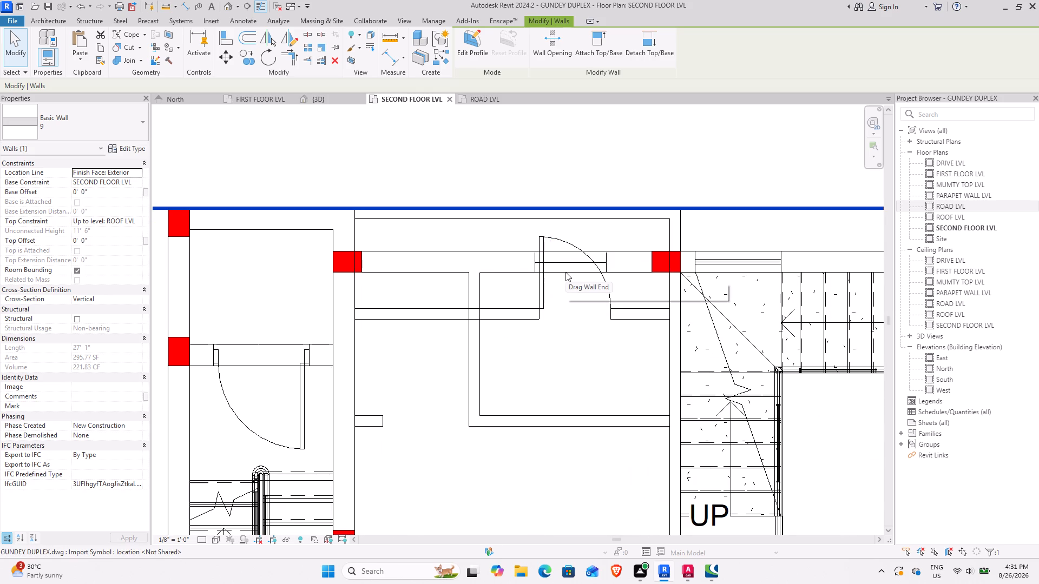
left_click(518, 220)
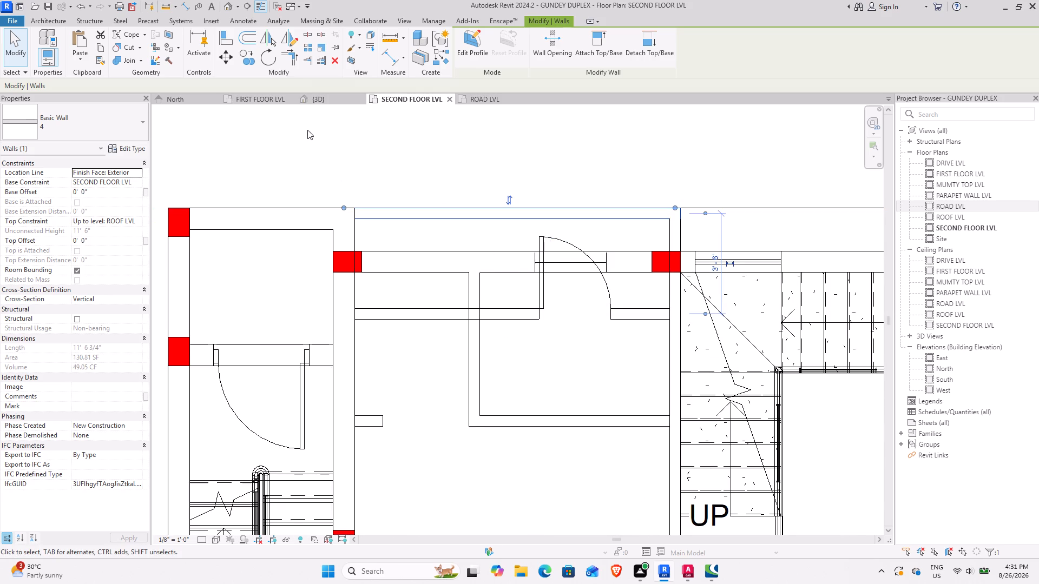
left_click(333, 63)
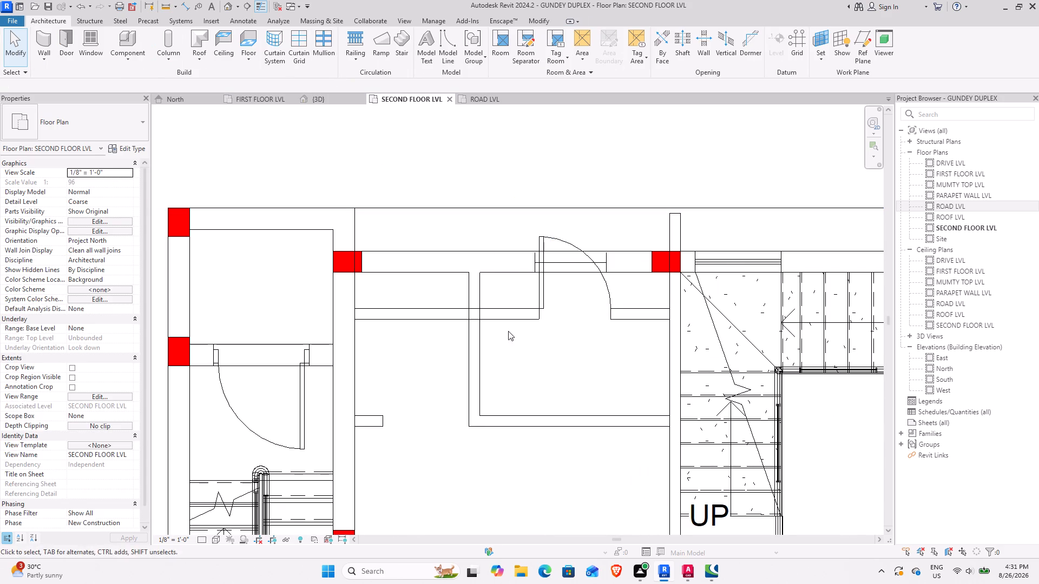
left_click(513, 319)
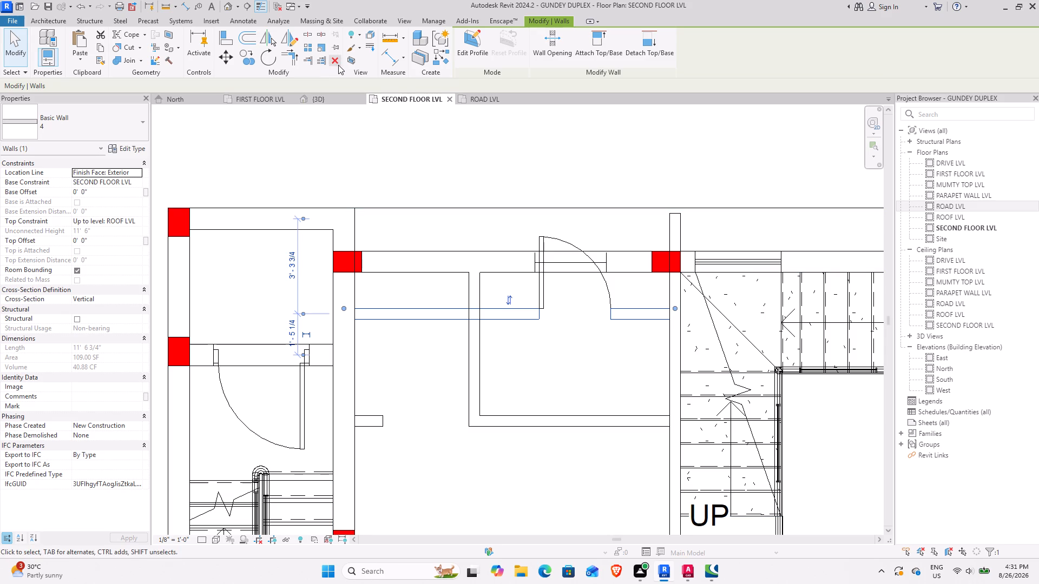
left_click(338, 65)
scroll(554, 343, "down", 1)
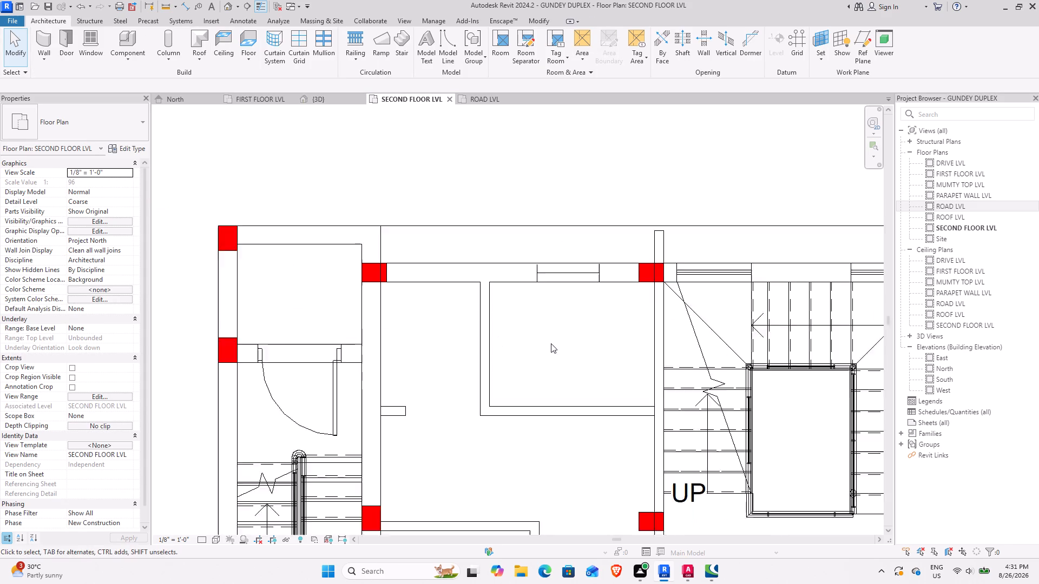
Delete the old L-shaped partition with its opening and the 11' 9" long 4" cross wall in the room between the staircases.
scroll(551, 343, "down", 1)
middle_click_drag(538, 347, 457, 286)
scroll(422, 384, "down", 3)
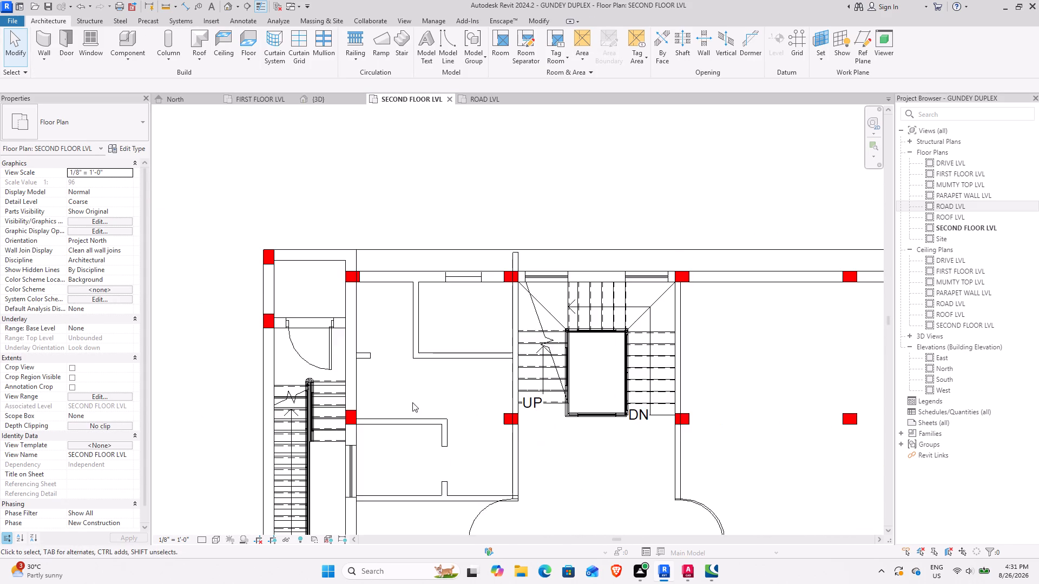
middle_click_drag(413, 393, 445, 311)
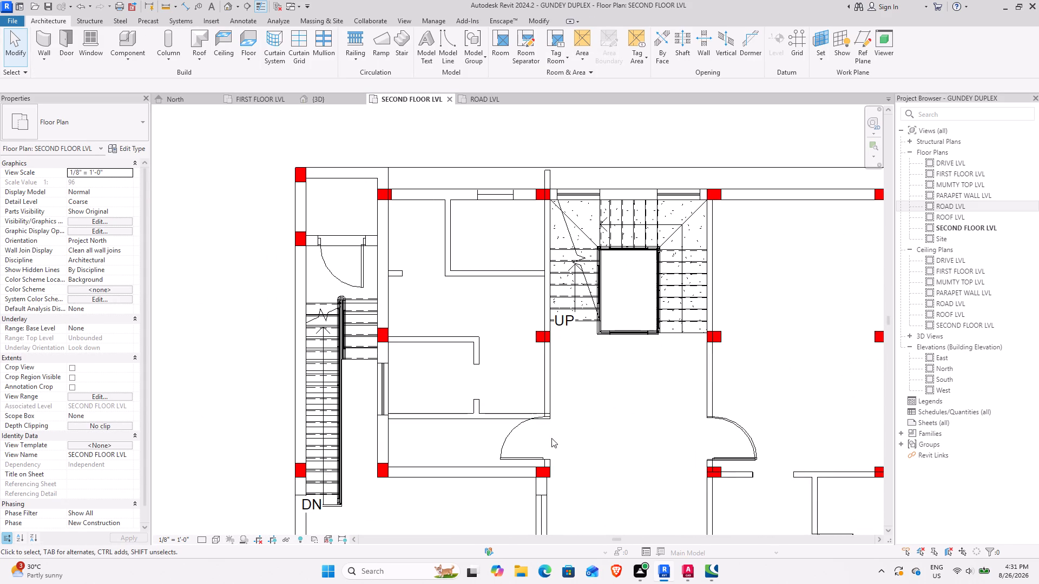
left_click(551, 438)
left_click_drag(544, 434, 442, 311)
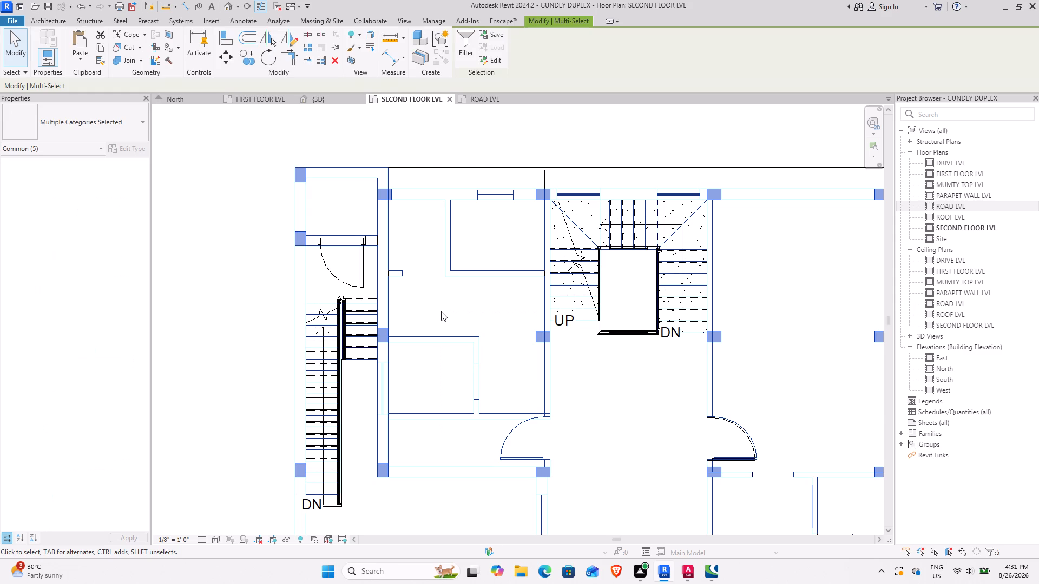
key("Escape")
key("Escape")
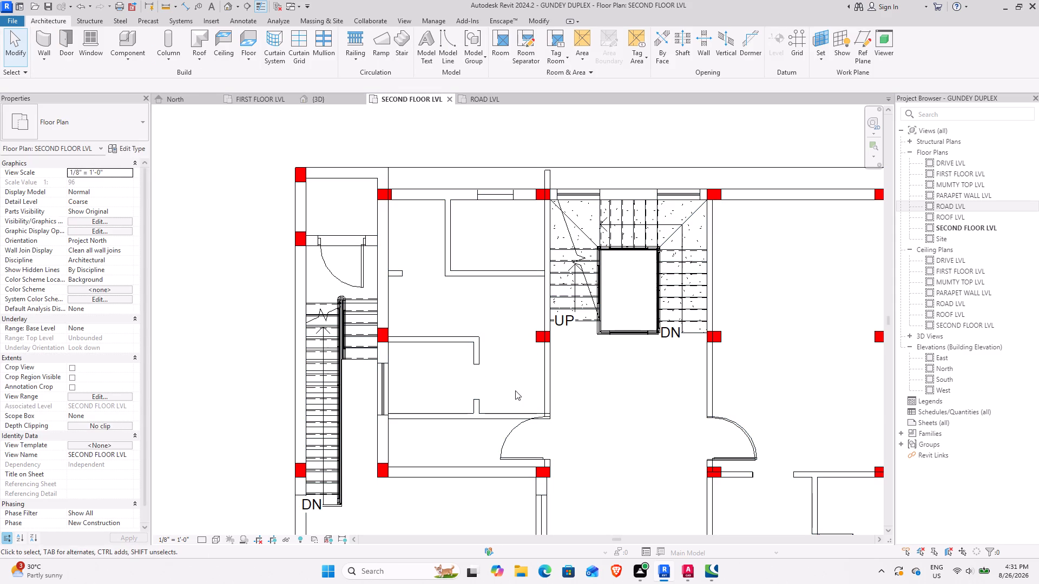
left_click_drag(496, 382, 455, 317)
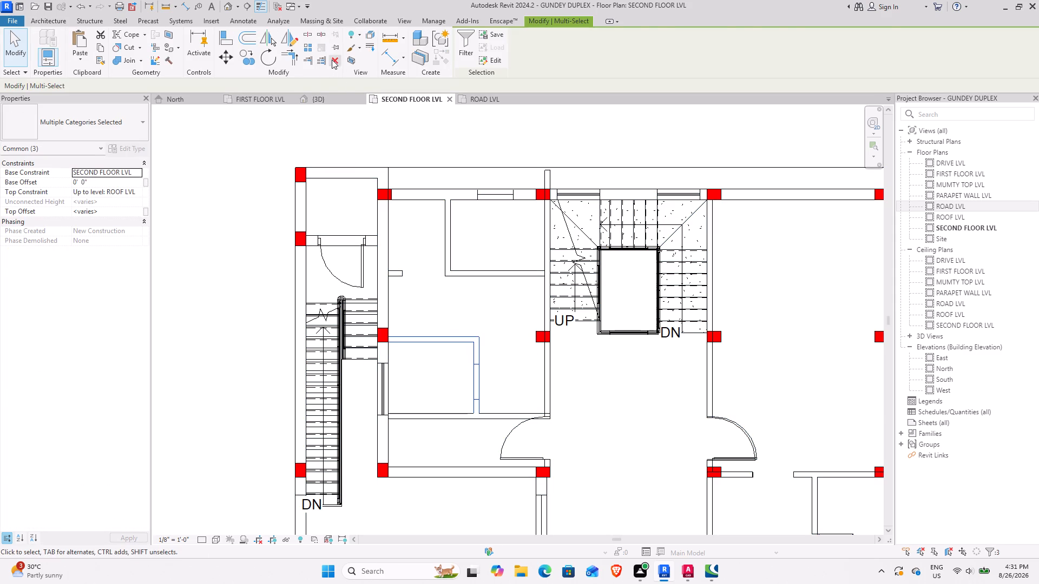
left_click(332, 59)
left_click(486, 419)
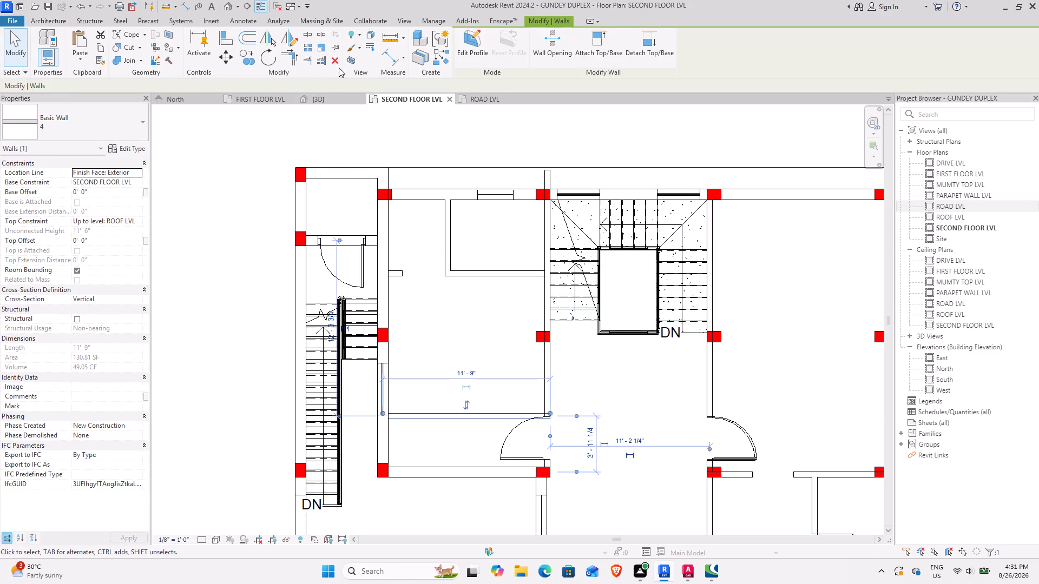
left_click(337, 65)
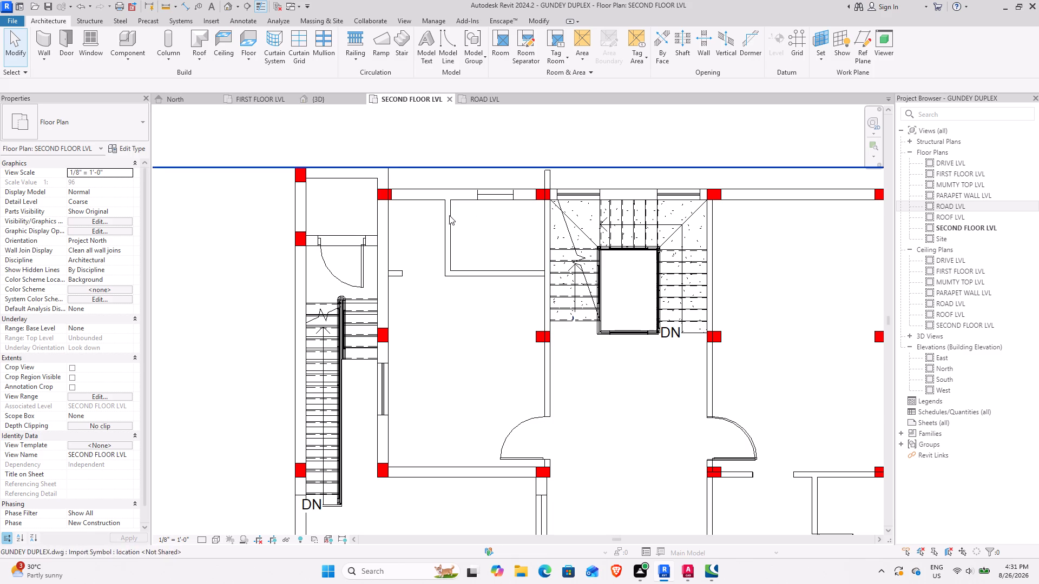
Draw a 9" wall about 10' 11" long between the two rear columns, along the CAD wall with the window.
left_click(505, 192)
key("Escape")
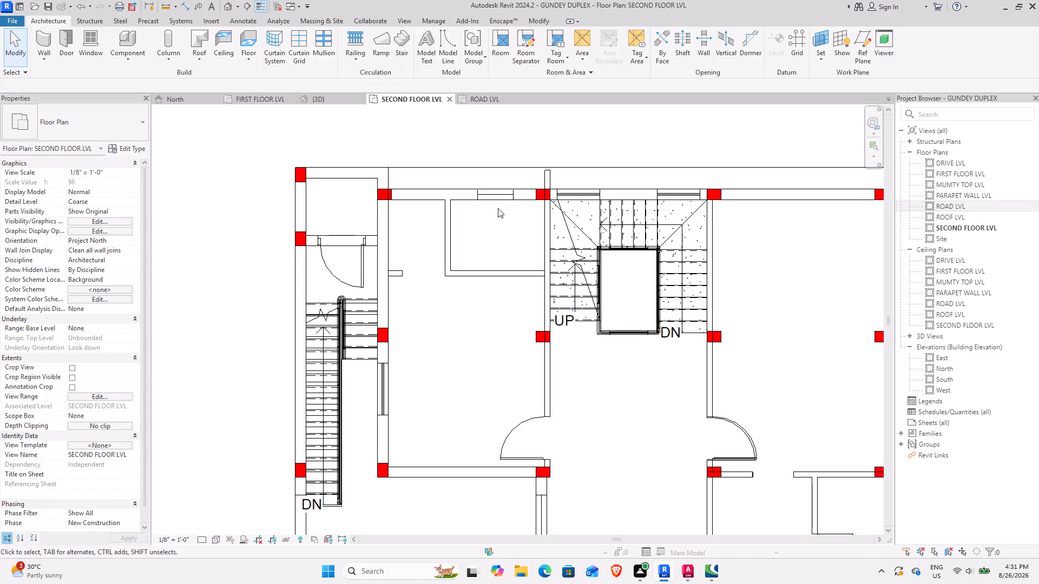
left_click(389, 177)
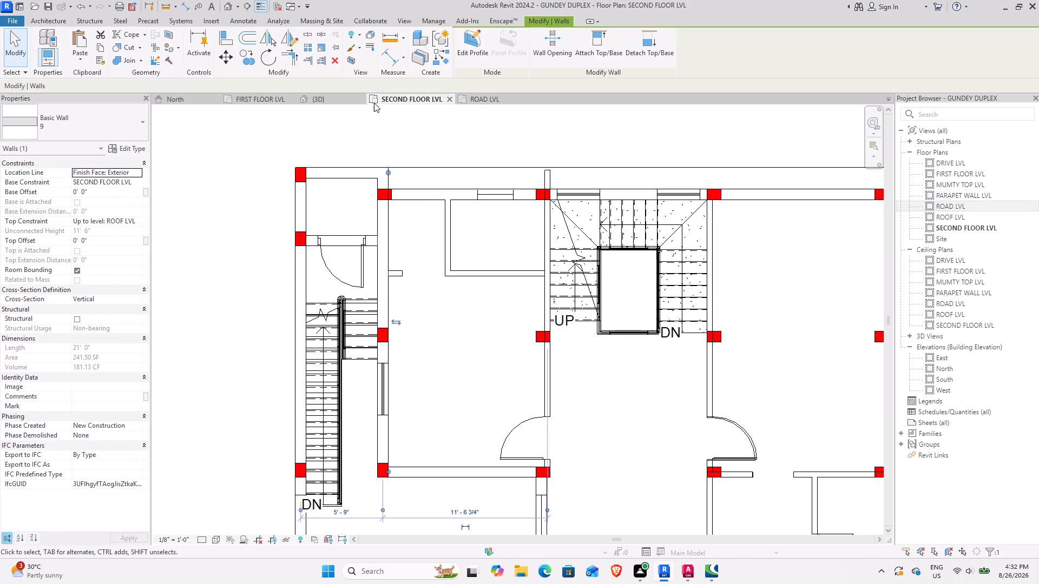
left_click(448, 58)
left_click(397, 193)
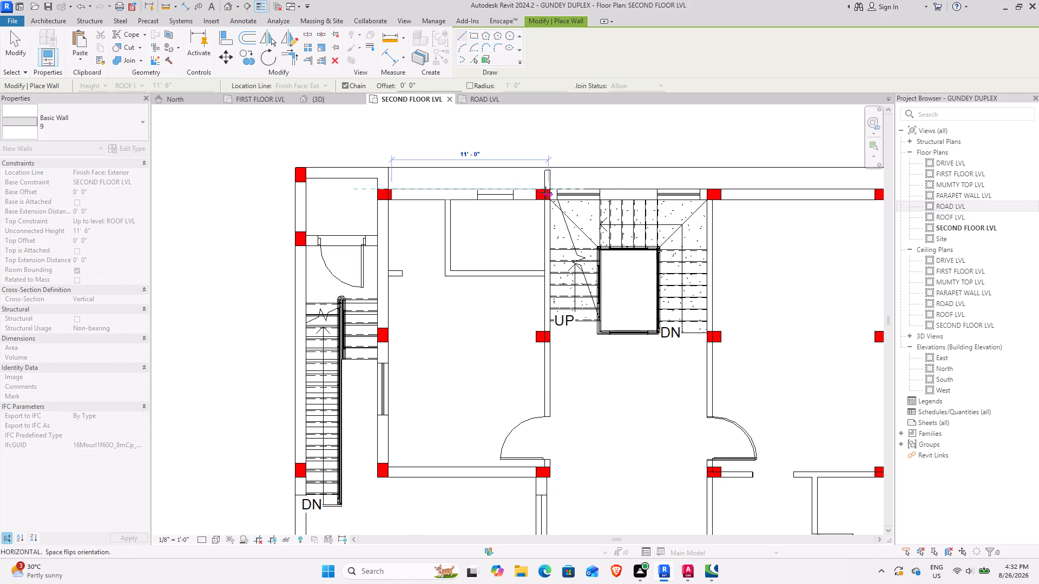
scroll(547, 189, "up", 2)
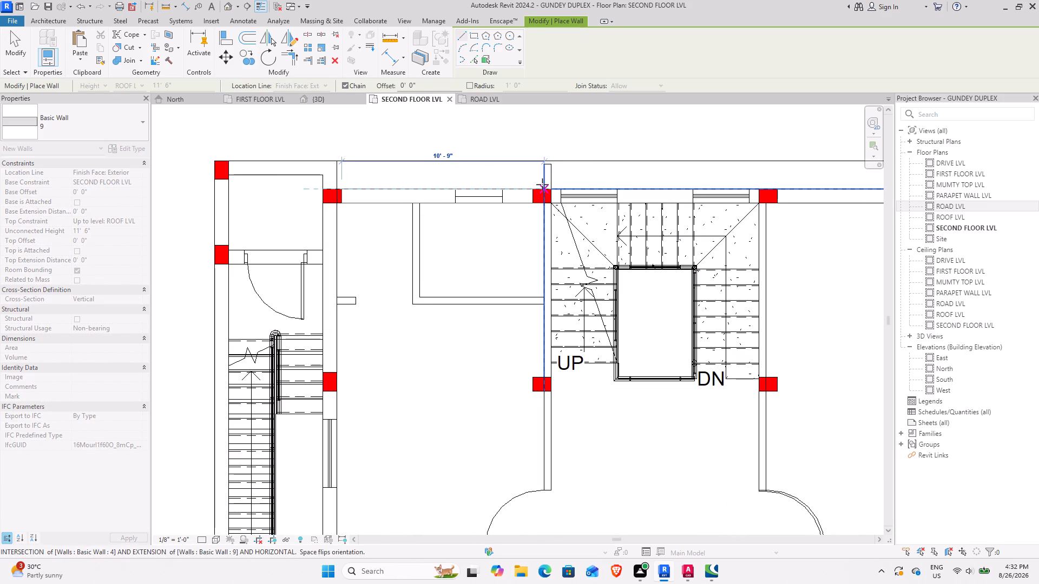
left_click(544, 190)
key("Escape")
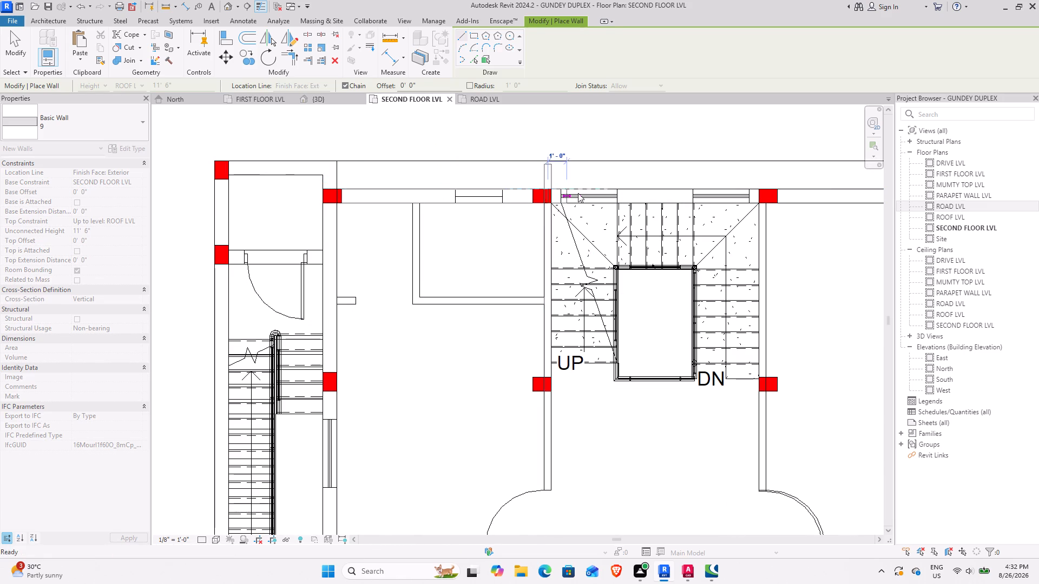
key("Escape")
left_click(588, 188)
scroll(535, 177, "up", 4)
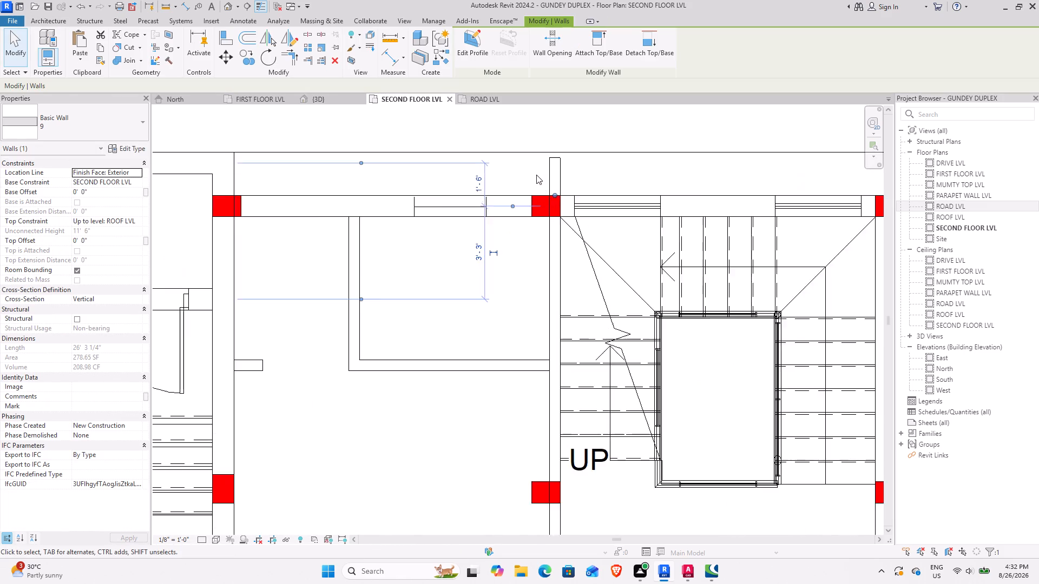
scroll(536, 175, "up", 10)
left_click(562, 234)
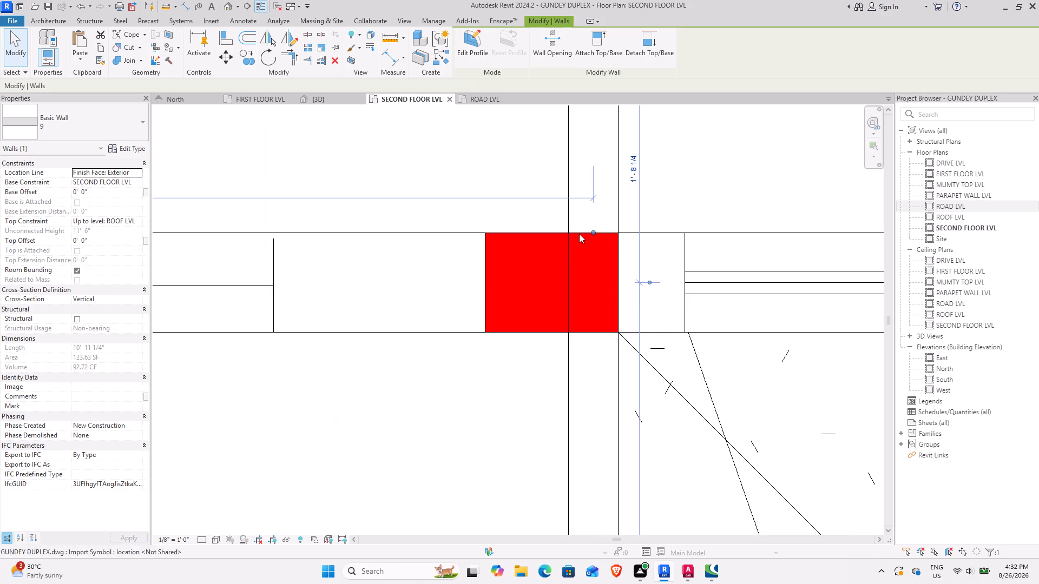
left_click(686, 386)
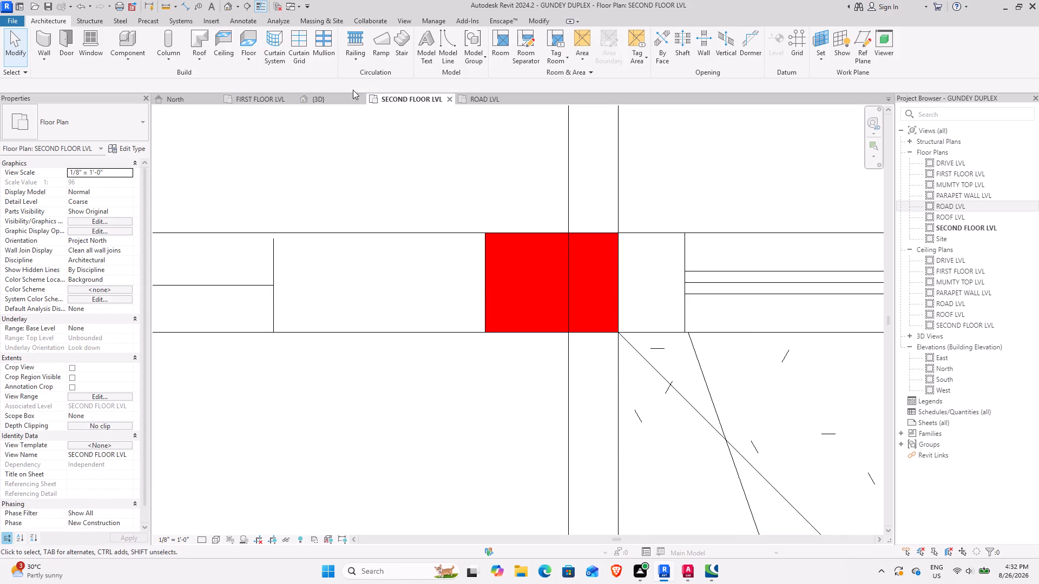
Inspect the rebuilt second-floor walls in the 3D view from the front and rear, returning to the second floor plan.
left_click(323, 105)
left_click(323, 101)
scroll(500, 299, "down", 2)
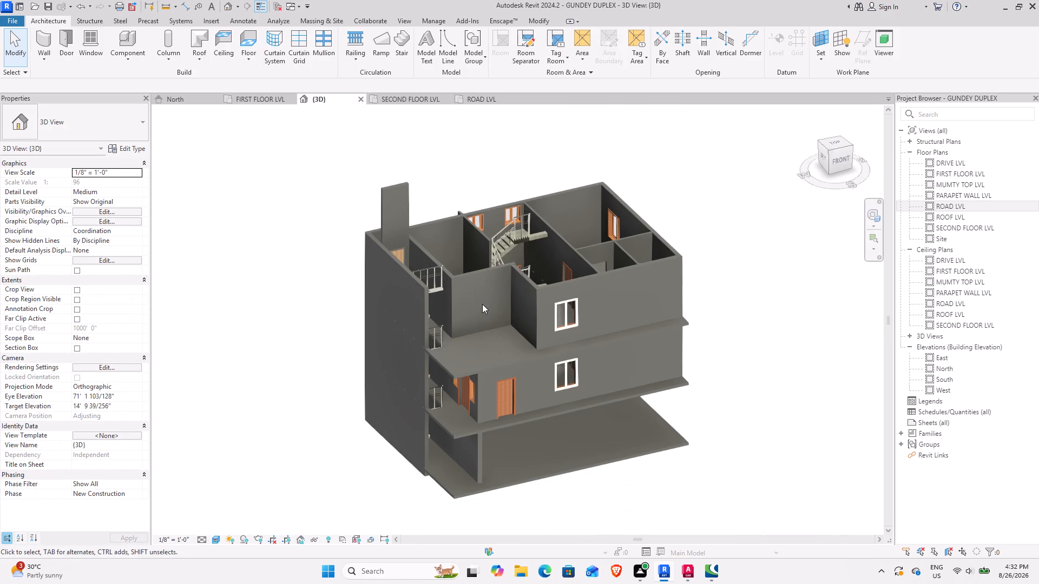
middle_click_drag(477, 305, 464, 369, "shift")
middle_click_drag(471, 367, 728, 299, "shift")
middle_click_drag(664, 363, 694, 335, "shift")
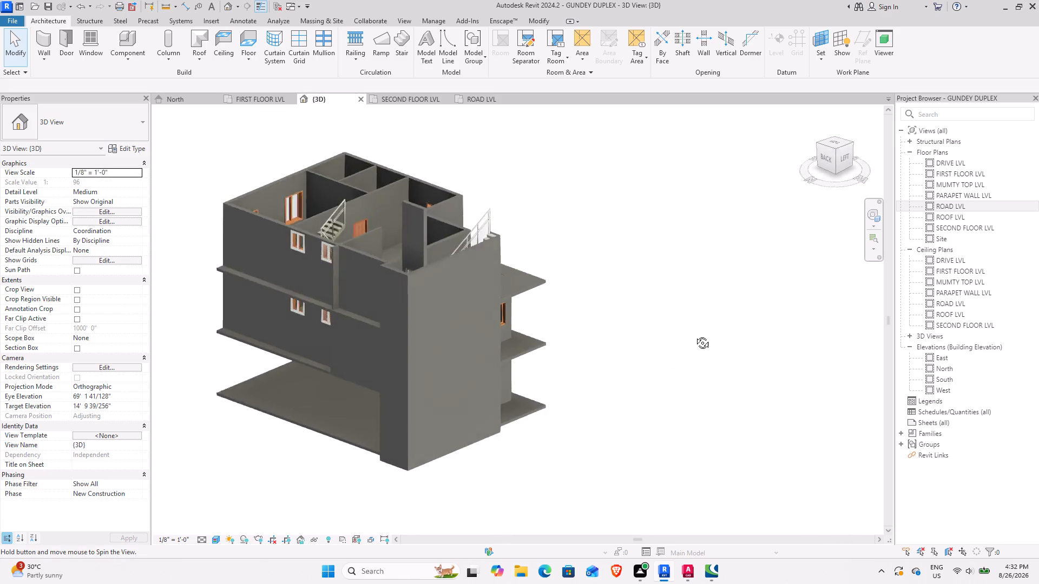
middle_click_drag(694, 335, 420, 461, "shift")
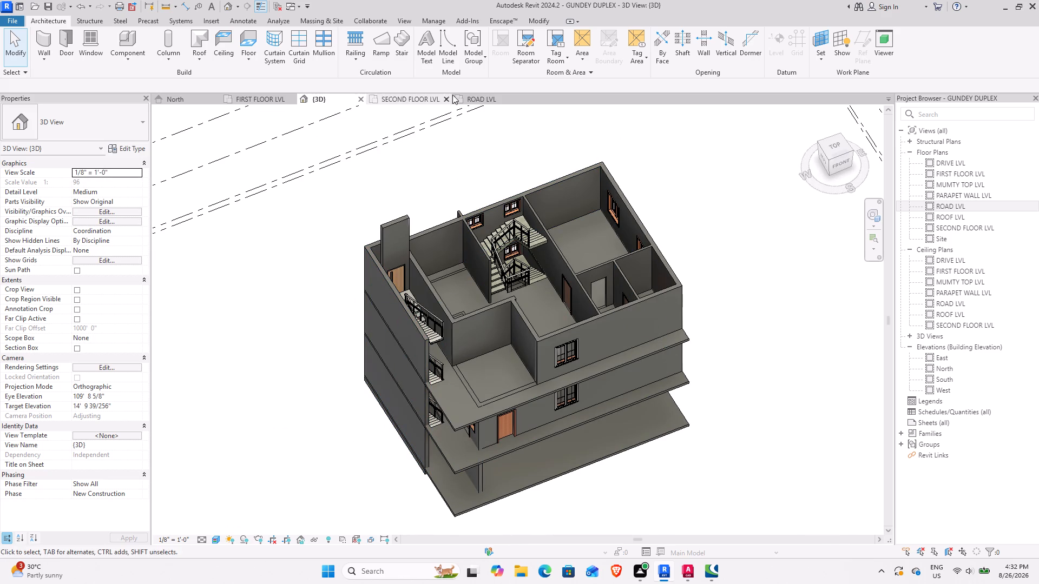
left_click(413, 94)
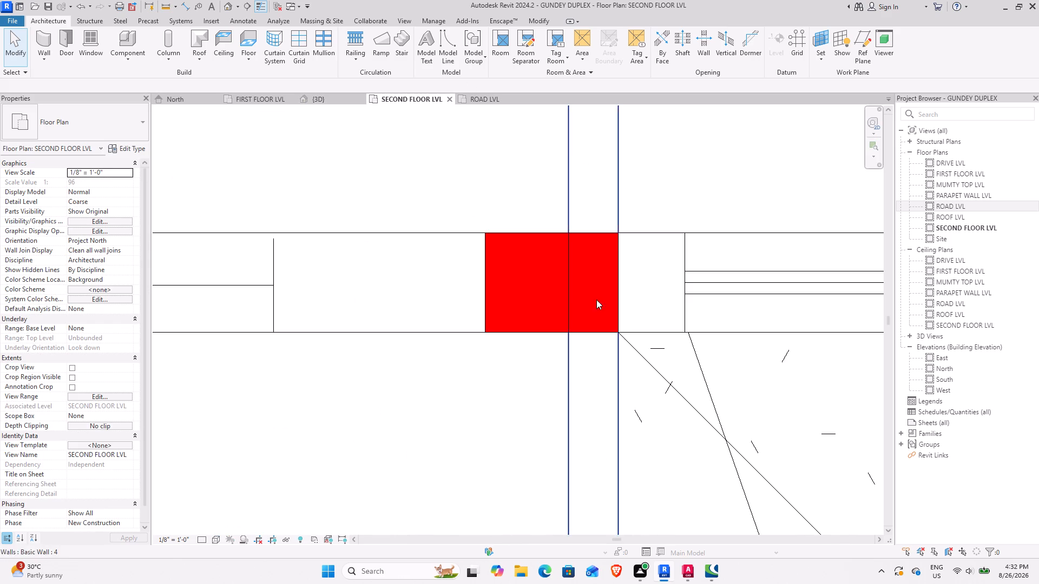
Shorten the 4" wall beside the inner staircase to the outer face of the rear wall, making it 10' 9" long.
scroll(612, 331, "down", 7)
left_click(604, 389)
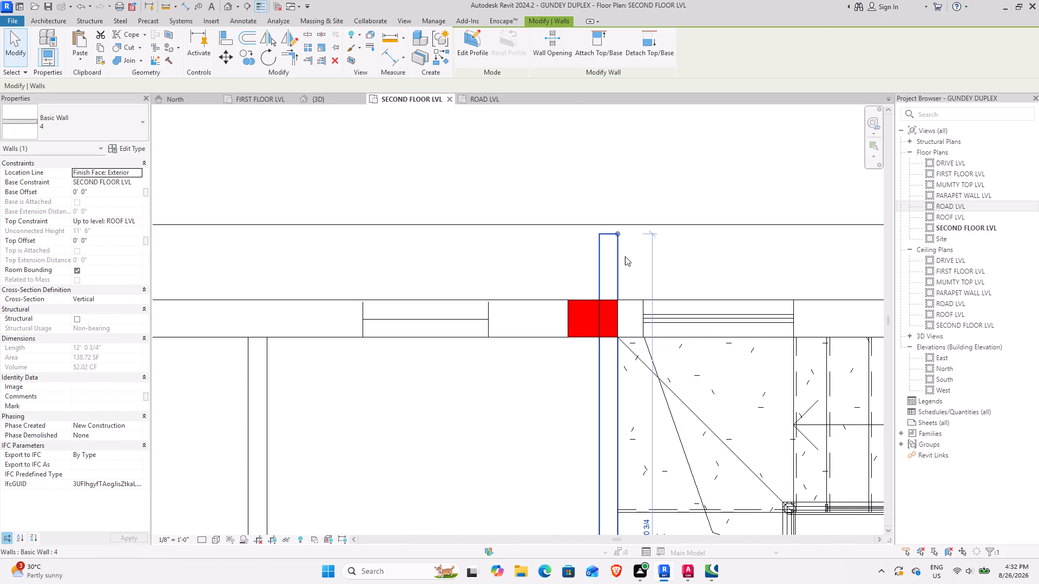
left_click_drag(619, 232, 624, 298)
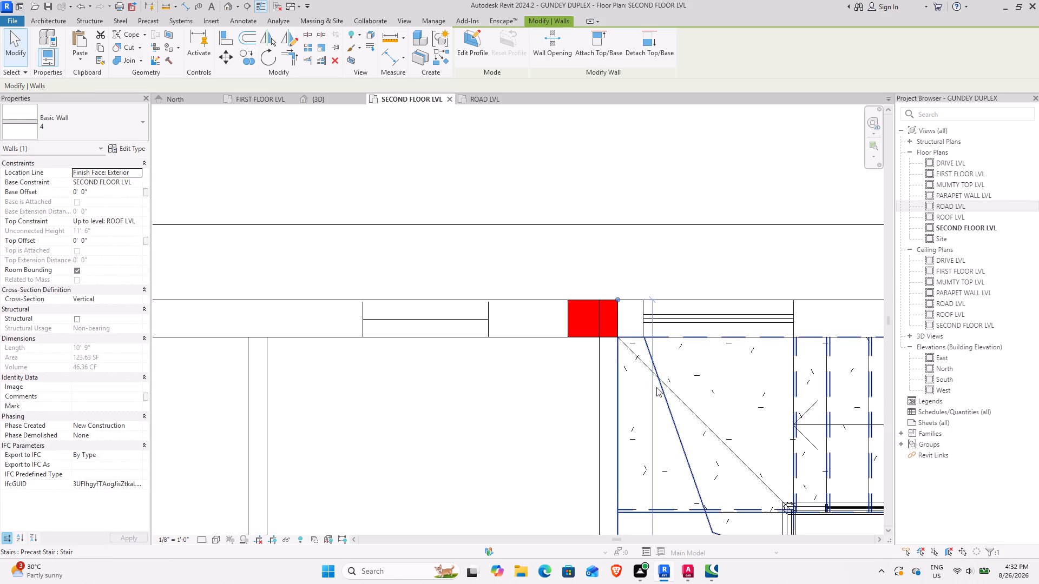
Draw 4" walls on the L-shaped CAD partition, from the rear wall to its corner and across to the inner staircase wall.
scroll(657, 387, "down", 5)
middle_click_drag(619, 405, 596, 322)
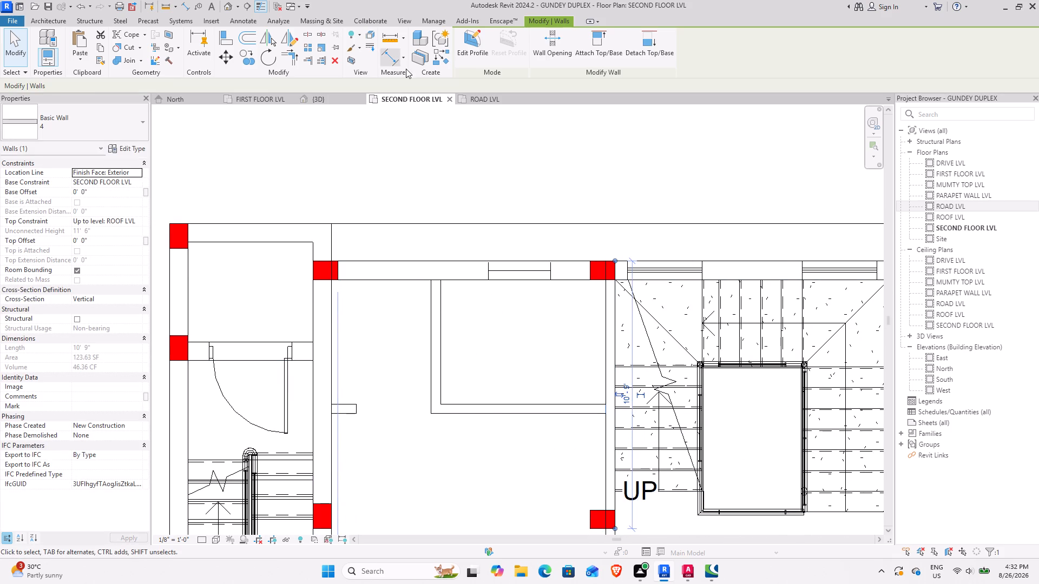
left_click(432, 59)
left_click(434, 281)
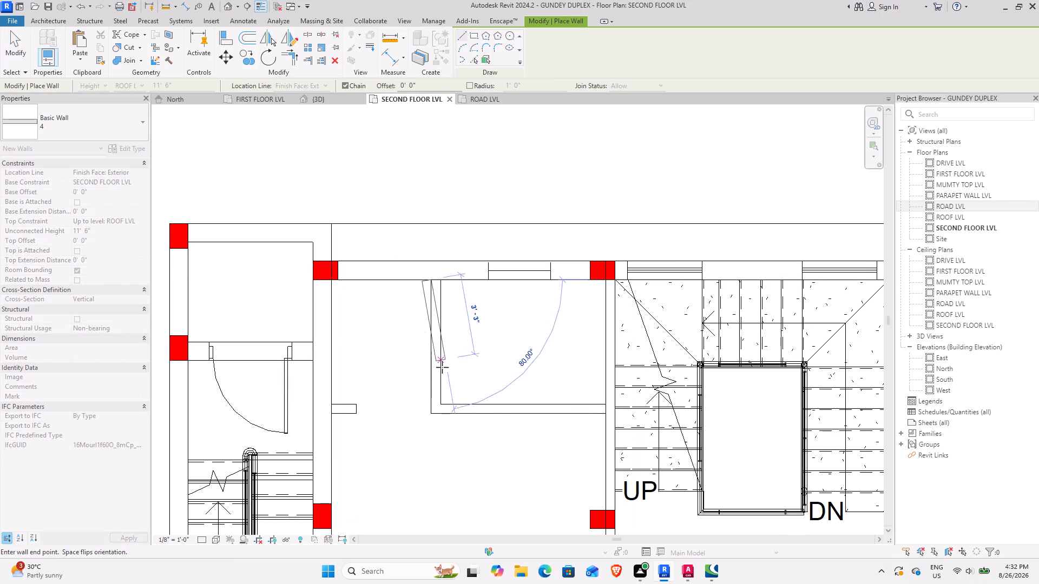
key("space")
left_click(434, 413)
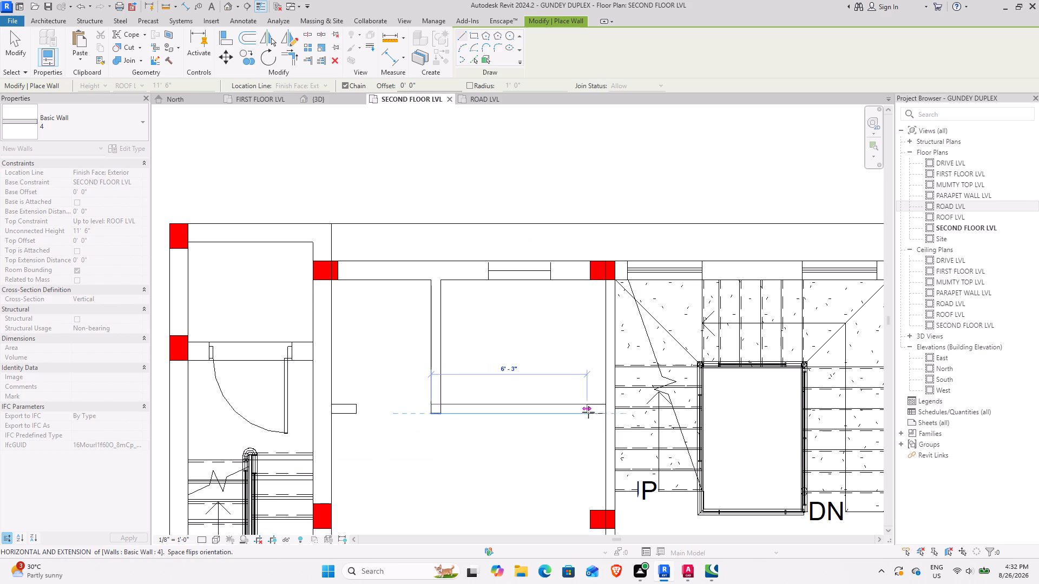
left_click(606, 413)
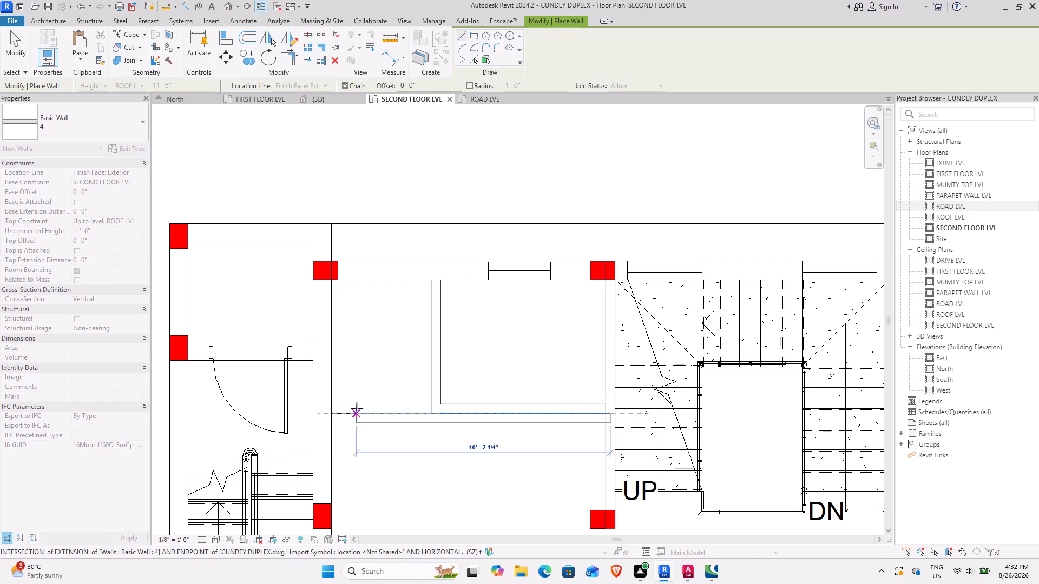
key("Escape")
Extend the 4" cross wall from the partition corner to the outer staircase's side wall, flipped onto the CAD lines, about 11' 7" overall.
left_click(330, 414)
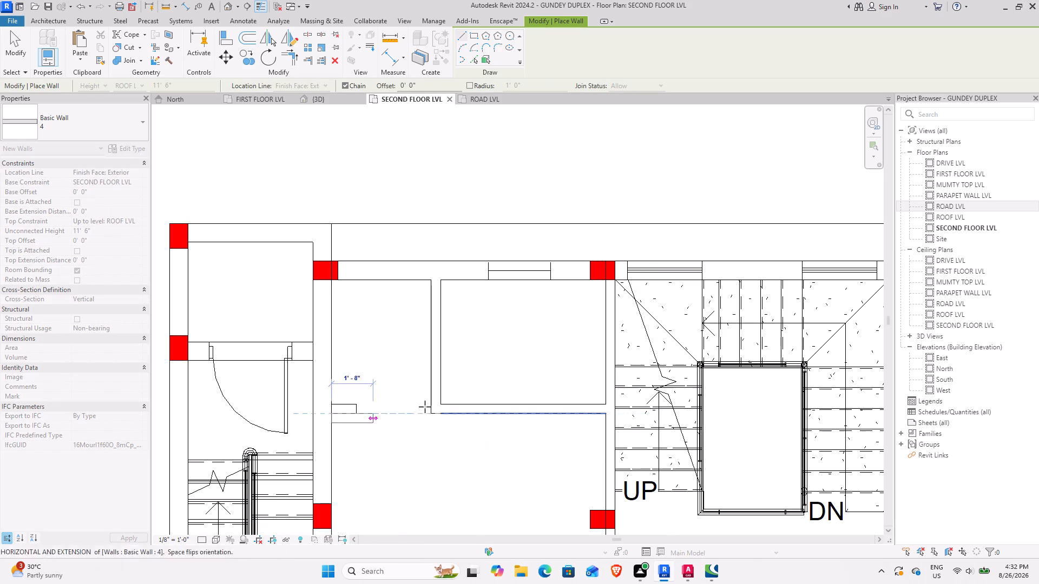
key("Escape")
left_click(334, 409)
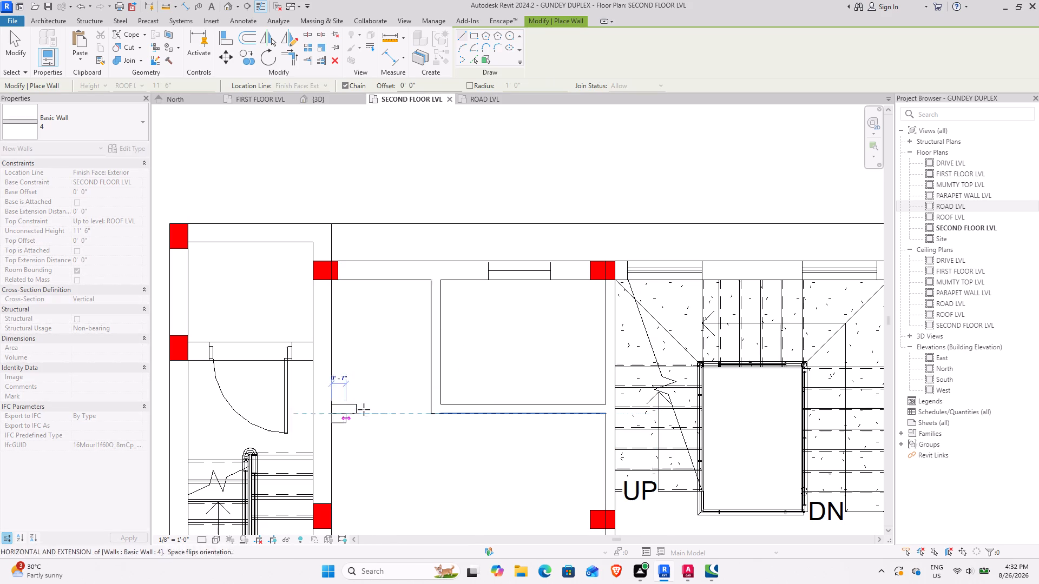
key("space")
left_click(425, 409)
left_click(434, 413)
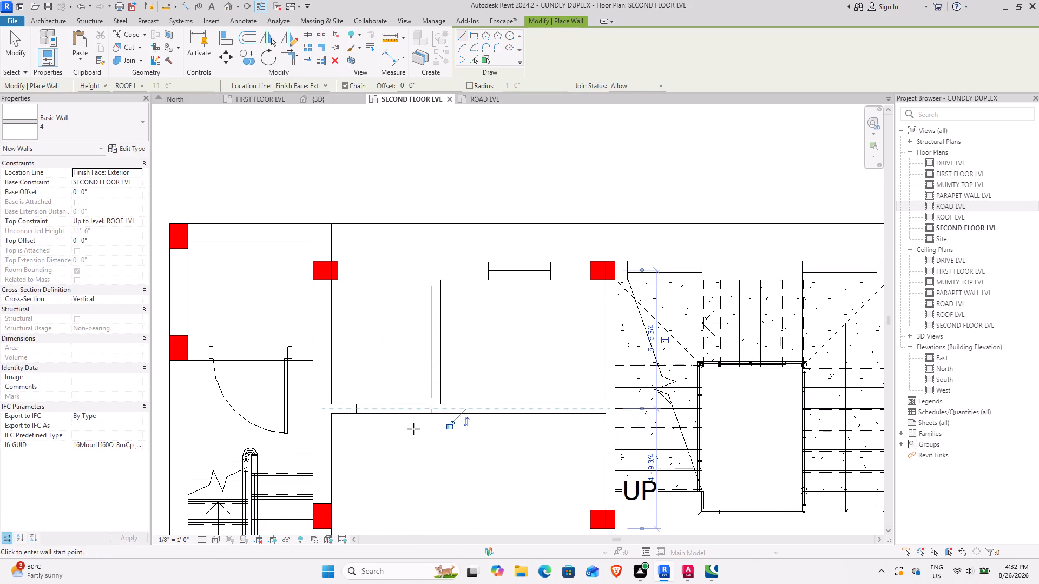
key("Escape")
scroll(412, 403, "up", 7)
key("Escape")
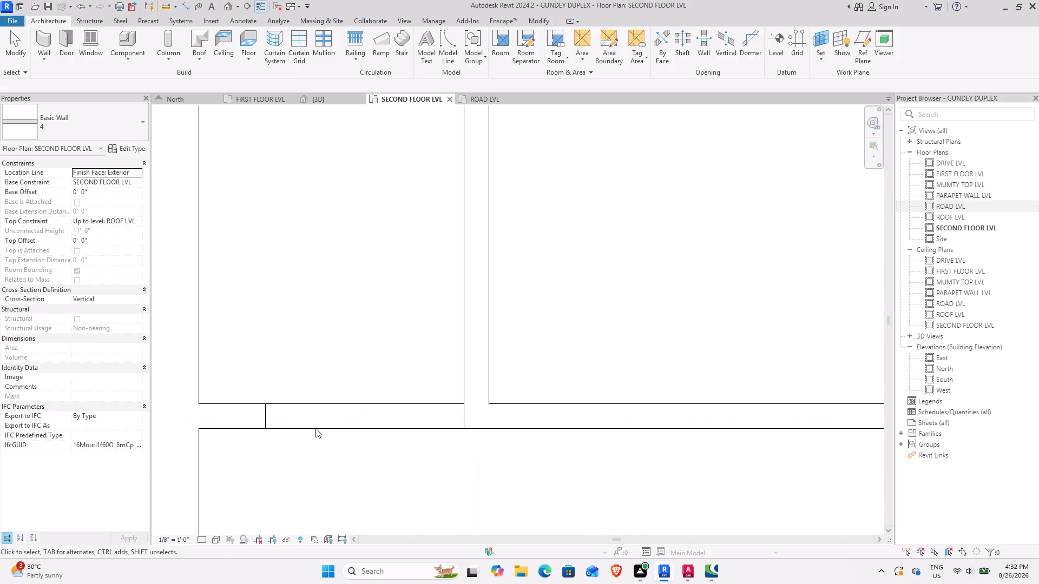
key("Escape")
left_click(292, 424)
scroll(345, 361, "down", 7)
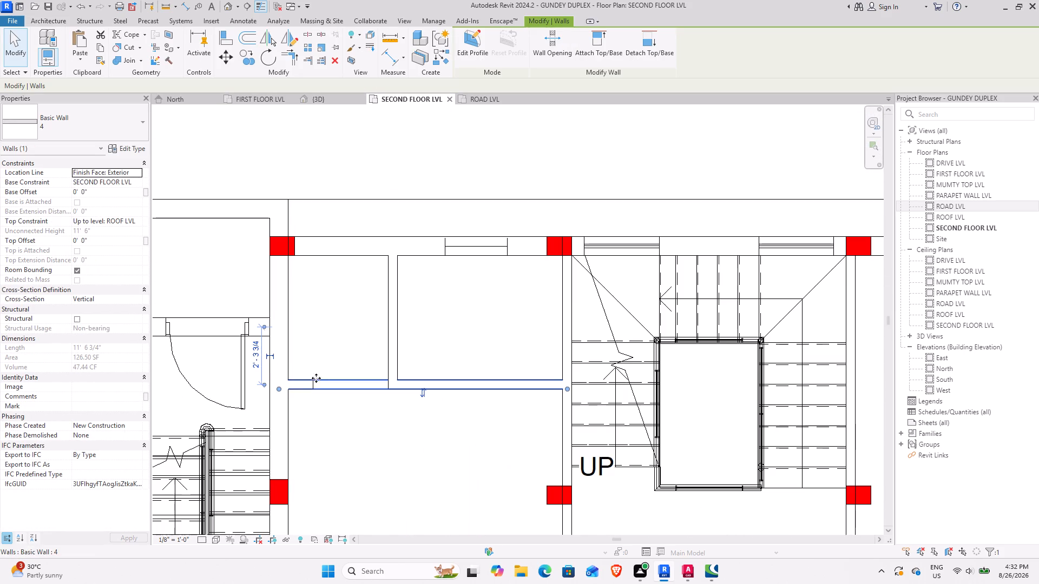
scroll(397, 365, "up", 9)
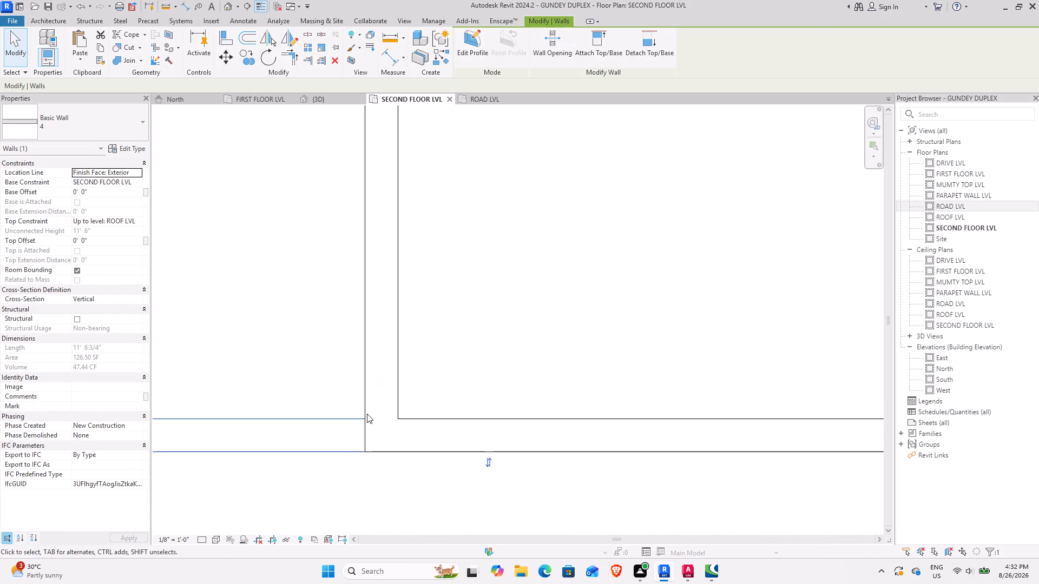
left_click(395, 470)
scroll(399, 460, "down", 5)
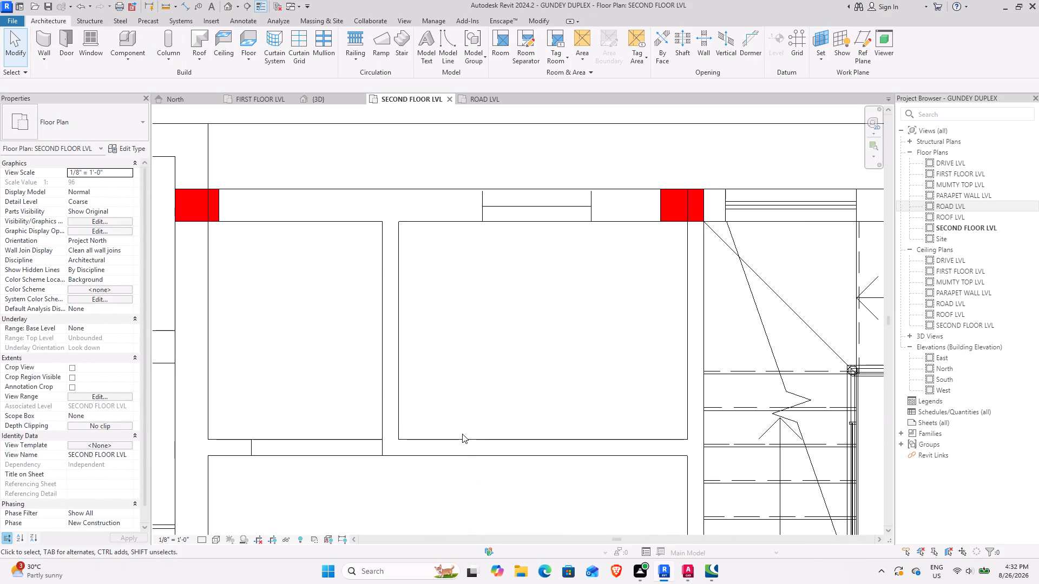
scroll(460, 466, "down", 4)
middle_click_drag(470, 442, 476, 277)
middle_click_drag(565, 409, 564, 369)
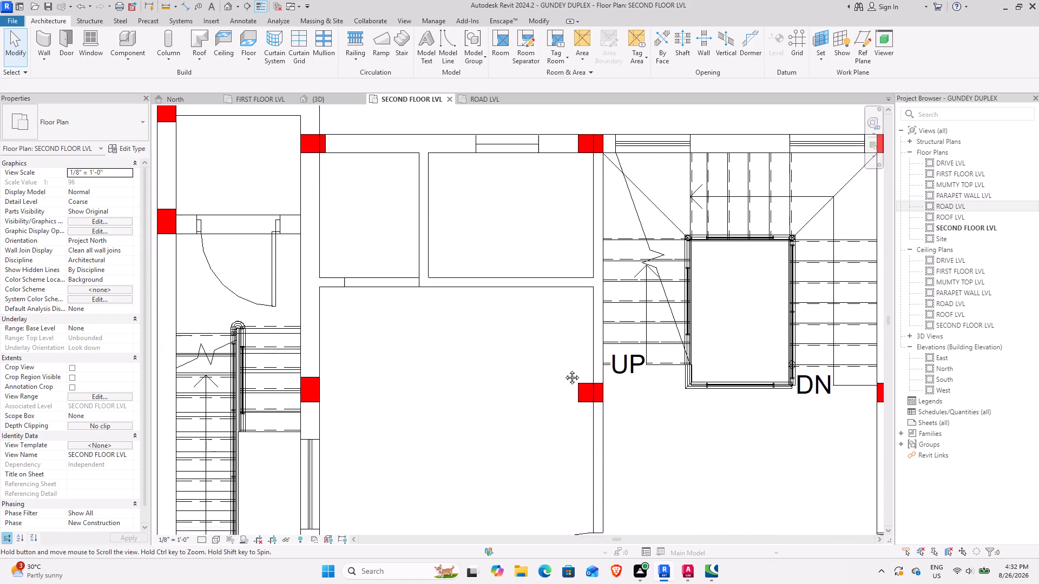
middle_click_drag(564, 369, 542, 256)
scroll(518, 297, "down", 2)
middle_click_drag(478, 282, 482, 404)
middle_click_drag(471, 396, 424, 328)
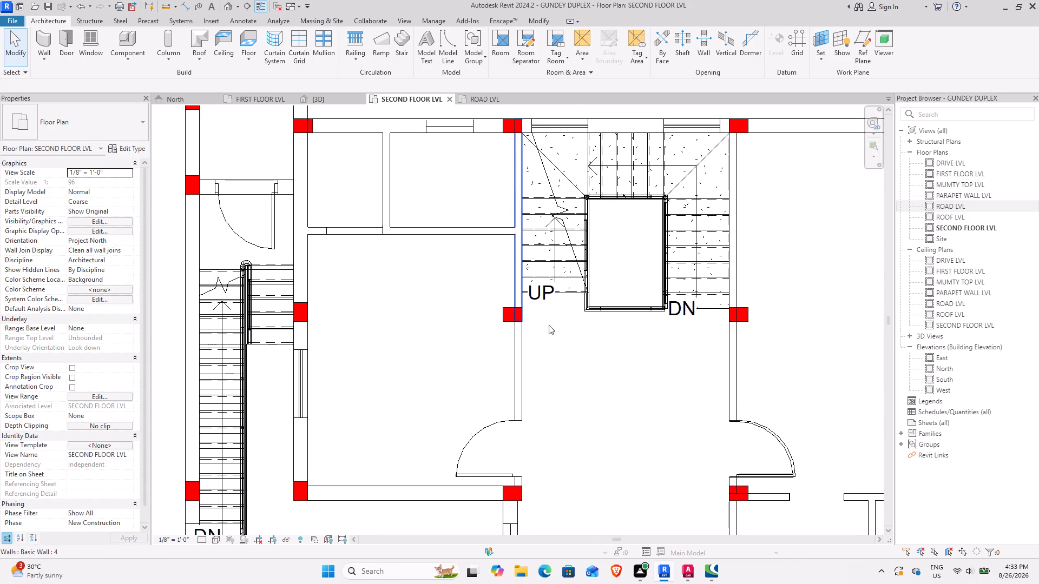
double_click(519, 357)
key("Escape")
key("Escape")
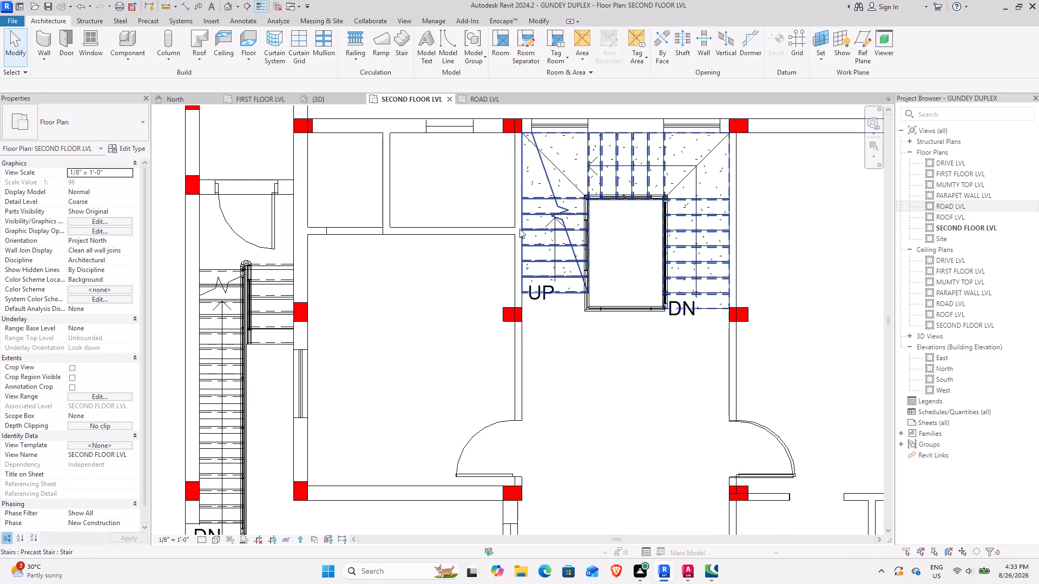
Extend the 4" wall on the inner staircase's UP side past the CAD door opening to the column beyond it.
left_click(518, 289)
key("Escape")
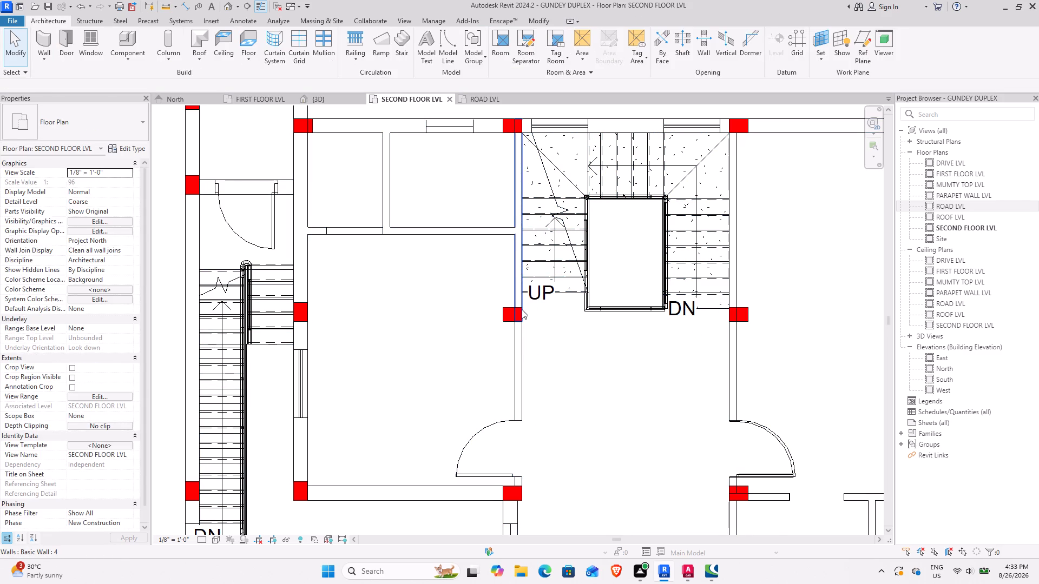
left_click(522, 309)
left_click_drag(522, 322, 522, 420)
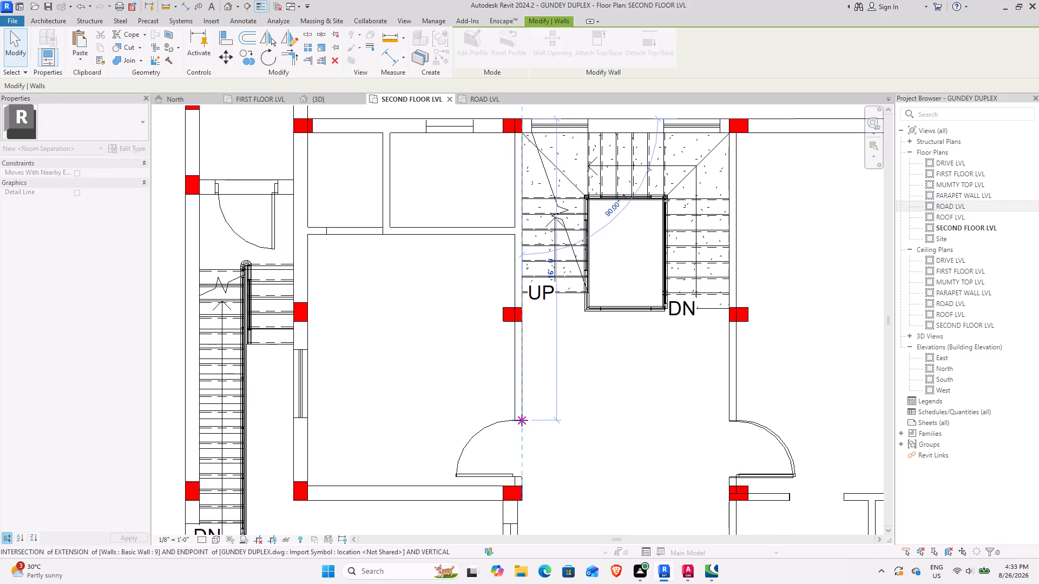
left_click_drag(522, 420, 522, 421)
middle_click_drag(557, 477, 535, 370)
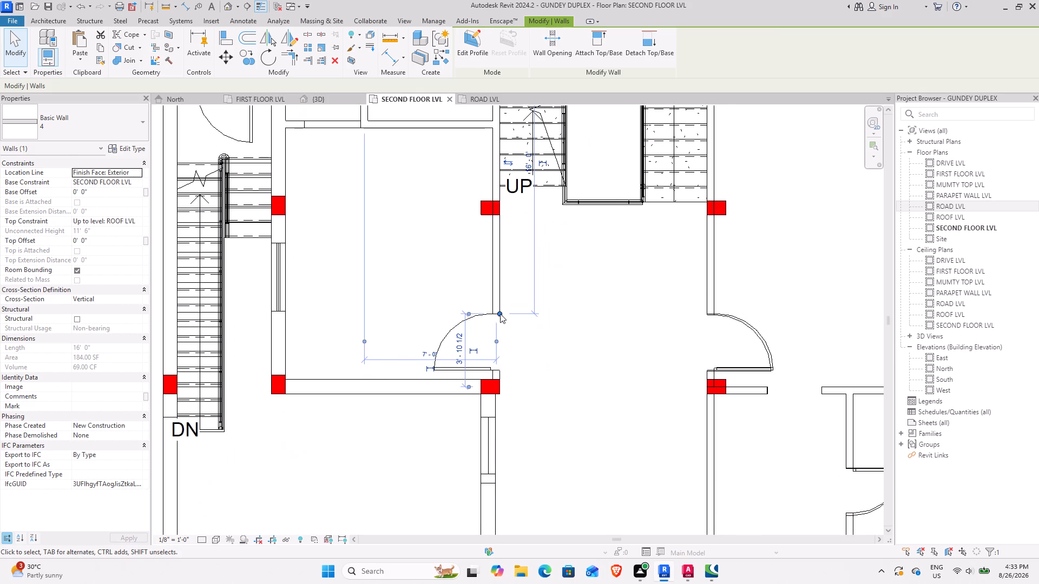
left_click_drag(500, 314, 499, 381)
left_click(600, 425)
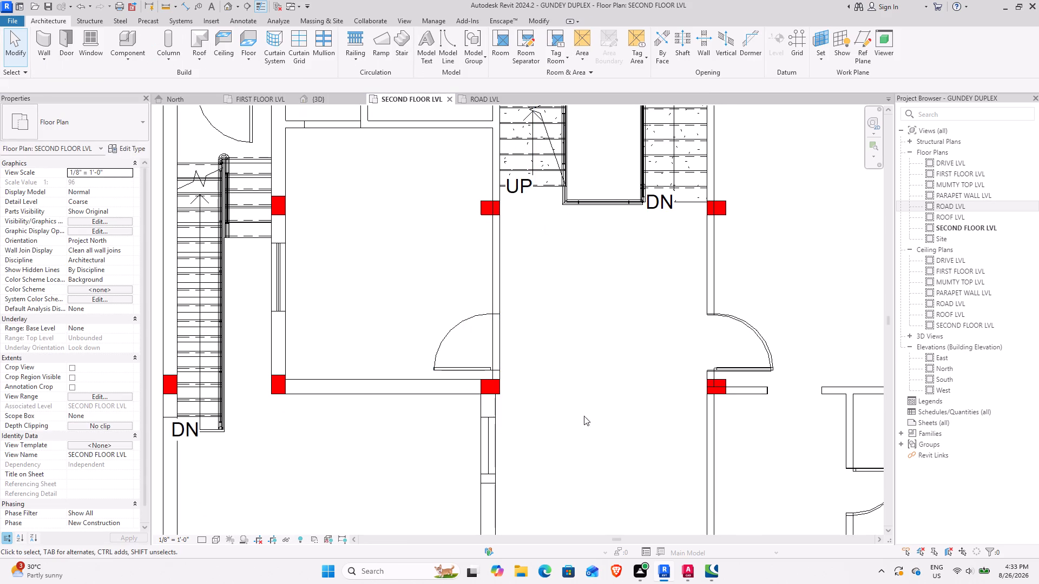
Place a Single-Flush 36" x 84" door, matching the opposite one, on the CAD door in the extended wall, 2' 6" from the cross wall.
middle_click_drag(613, 388, 392, 475)
left_click(528, 414)
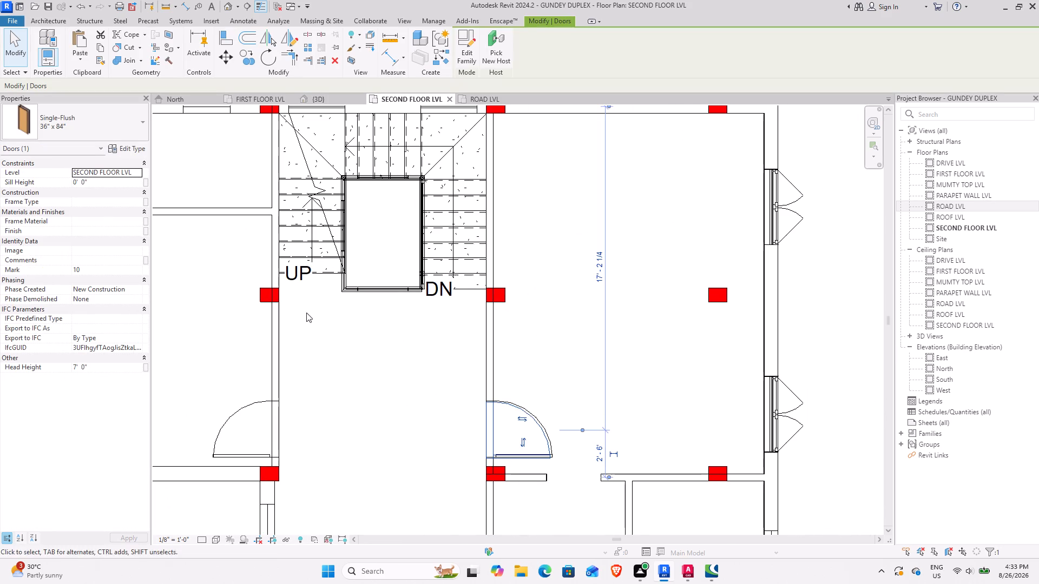
left_click(449, 58)
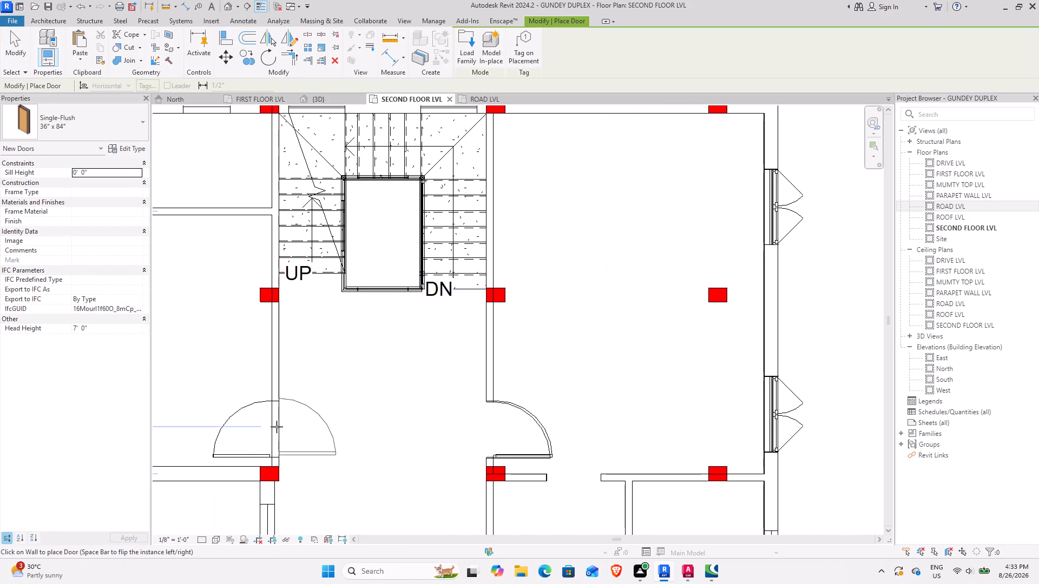
key("space")
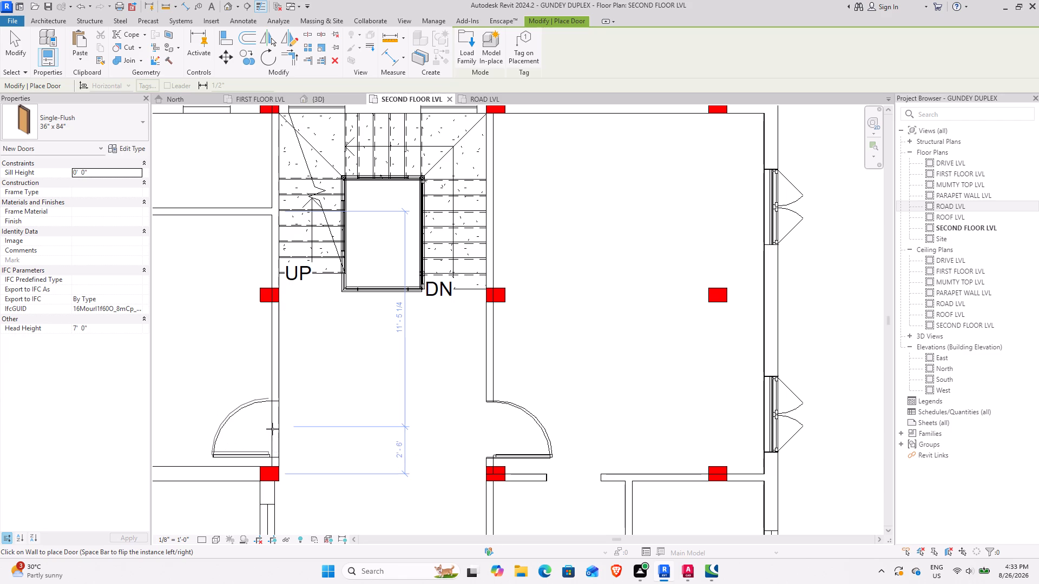
left_click(272, 429)
scroll(272, 429, "down", 2)
middle_click_drag(294, 424, 435, 286)
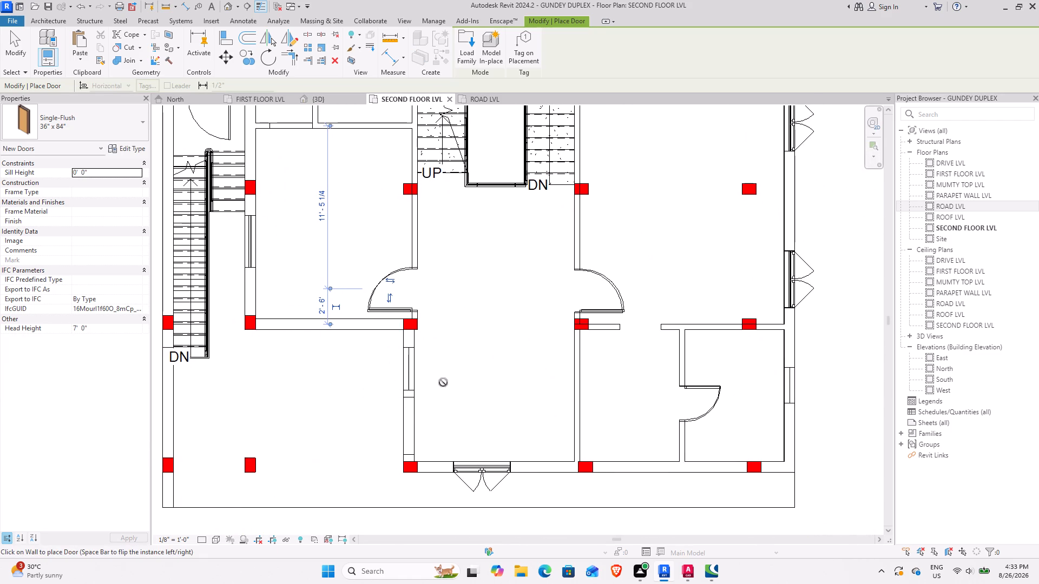
key("Escape")
key("Escape")
Place a Fixed 36" x 48" window on the CAD window in the front room's 9" terrace-side wall, 3' 1" from the cross wall.
scroll(413, 428, "up", 3)
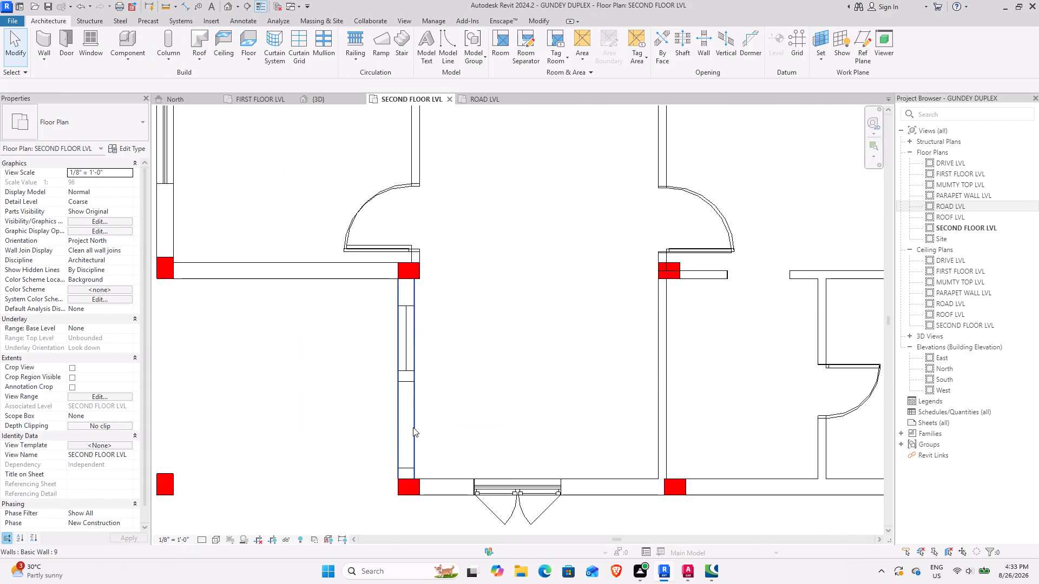
scroll(413, 427, "up", 4)
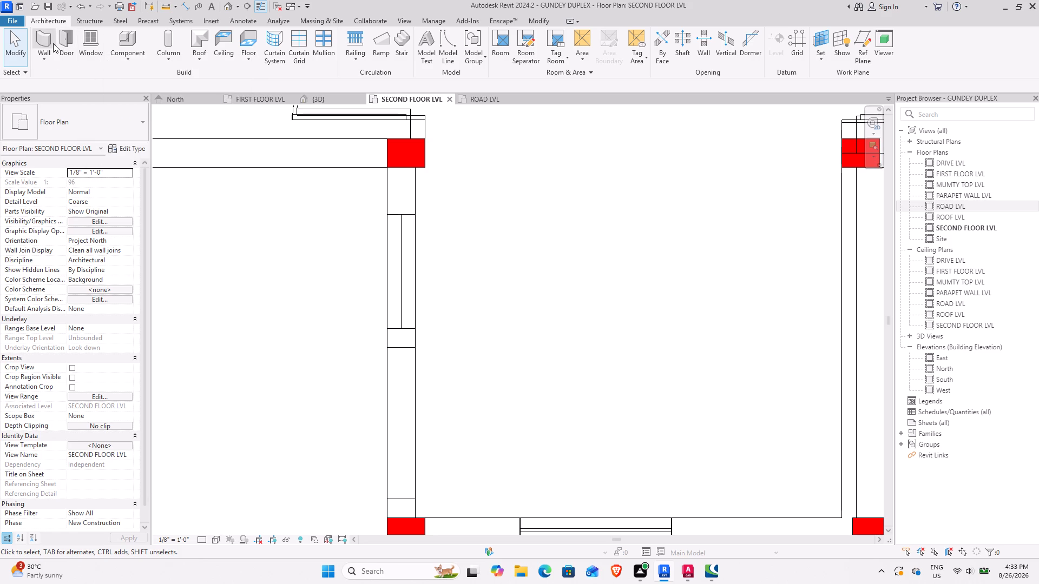
left_click(93, 41)
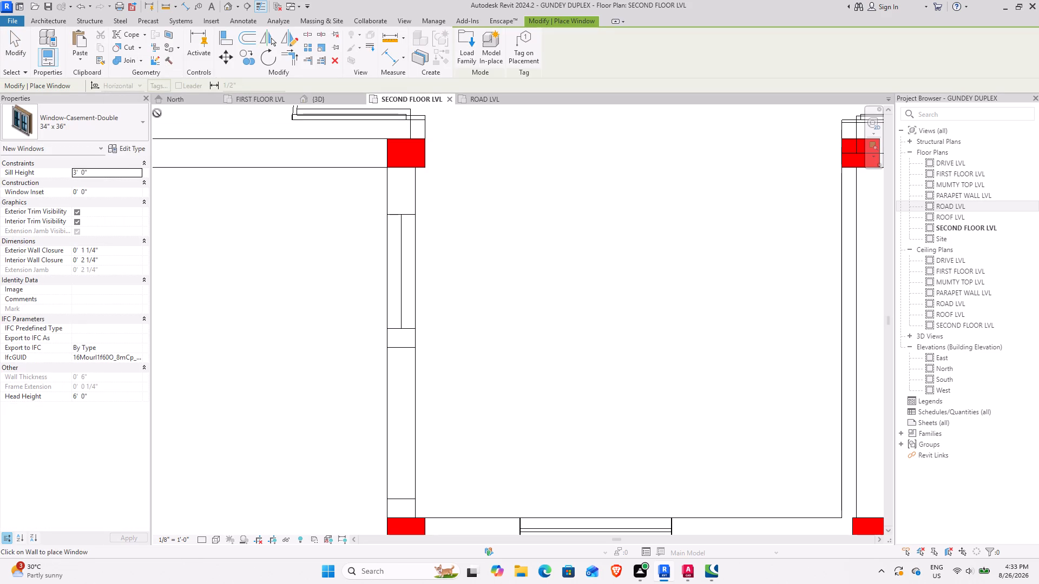
left_click(115, 136)
scroll(69, 196, "up", 3)
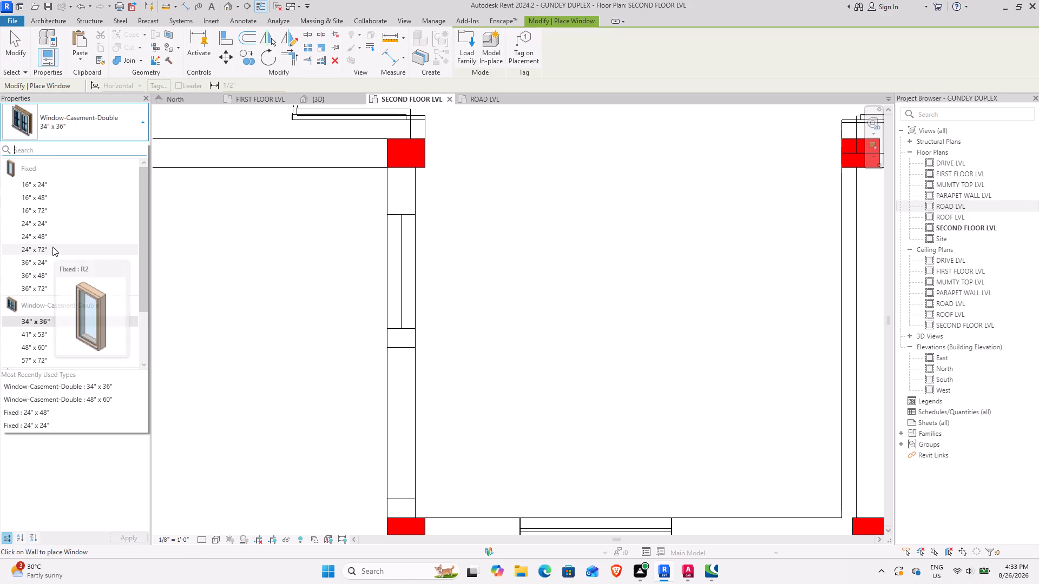
left_click(52, 237)
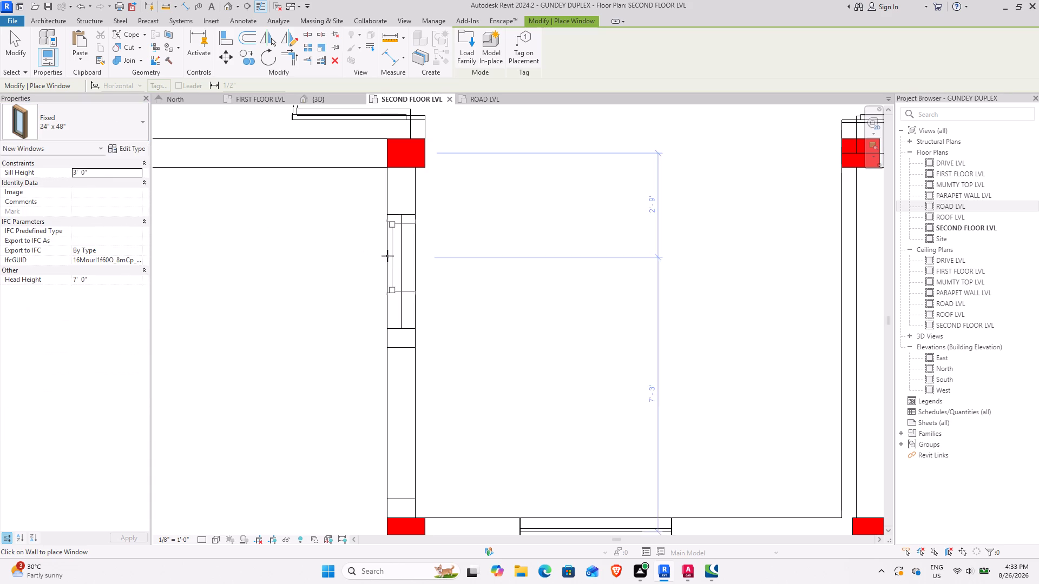
left_click(104, 126)
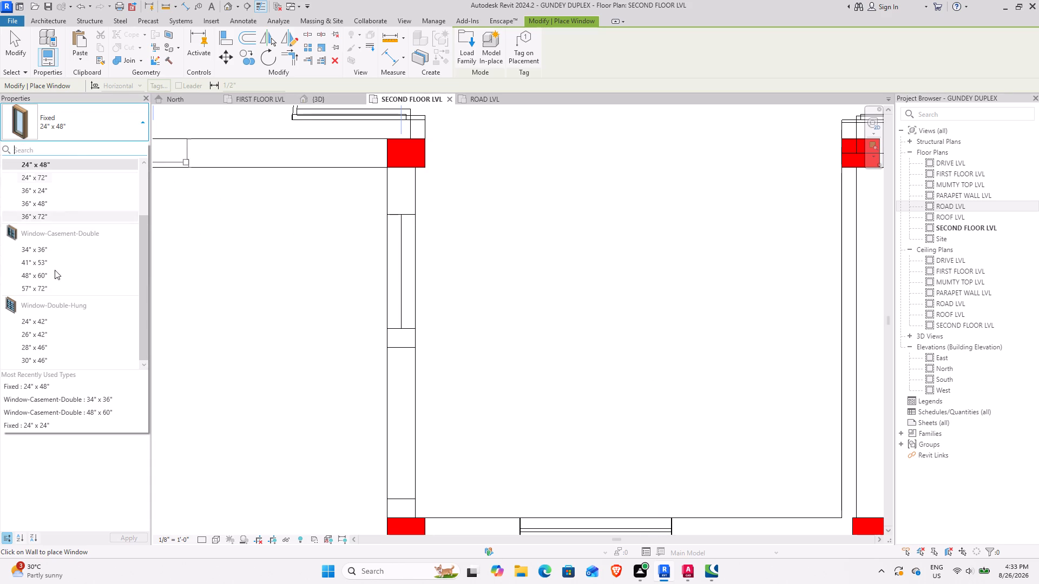
left_click(50, 208)
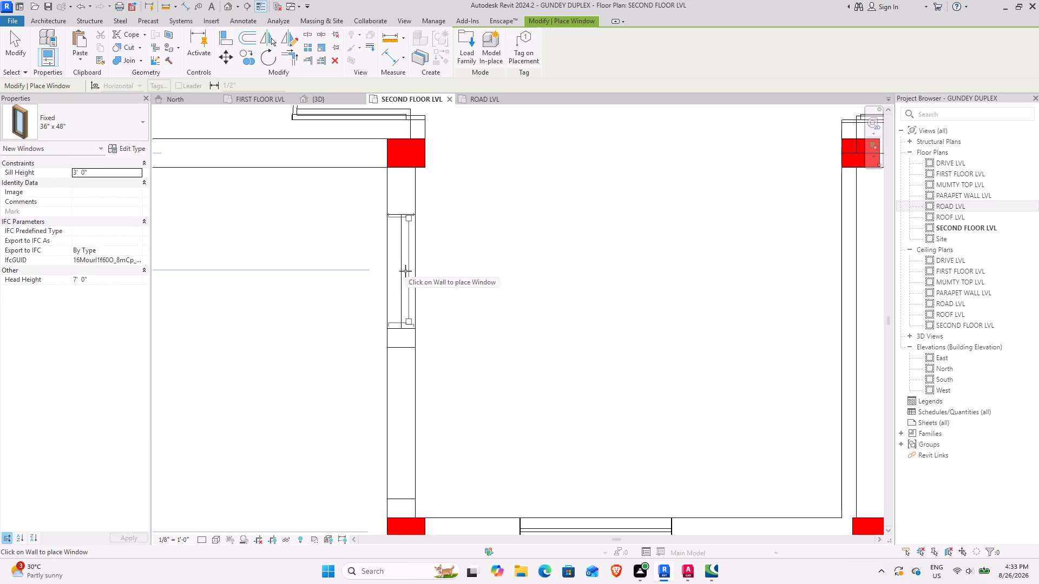
left_click(406, 271)
scroll(305, 293, "down", 4)
middle_click_drag(302, 315, 337, 328)
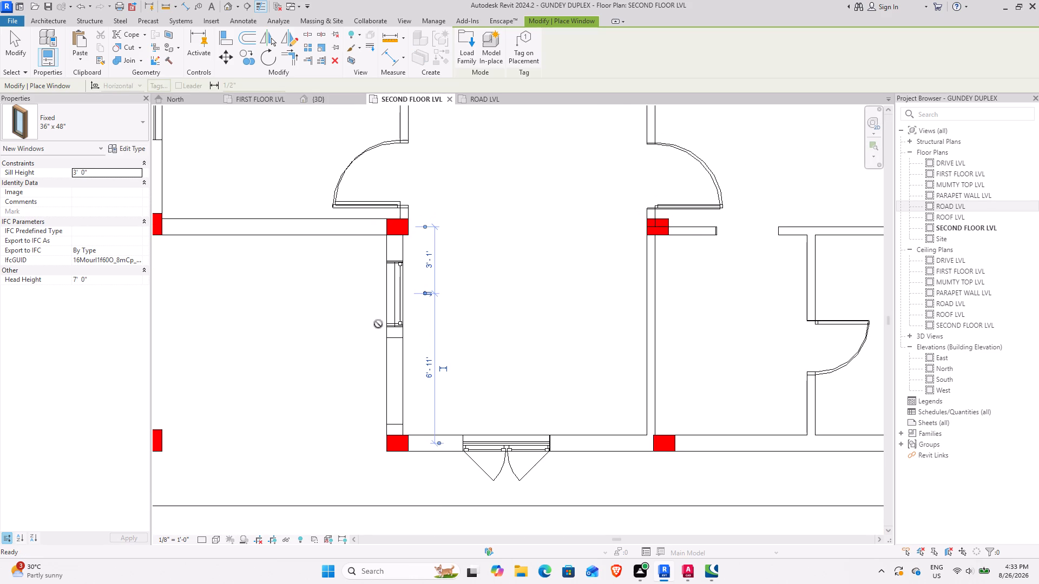
key("Escape")
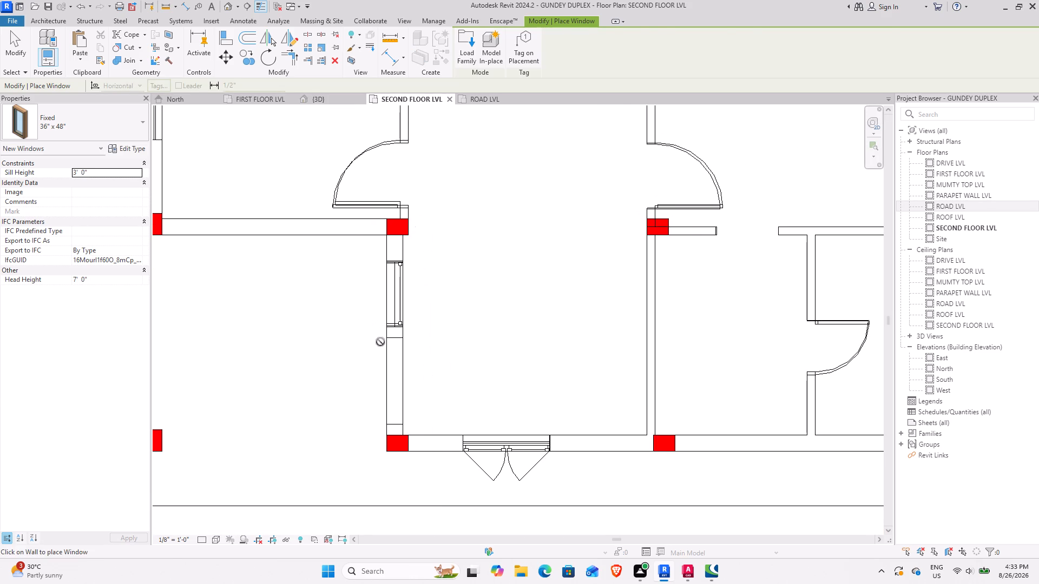
key("Escape")
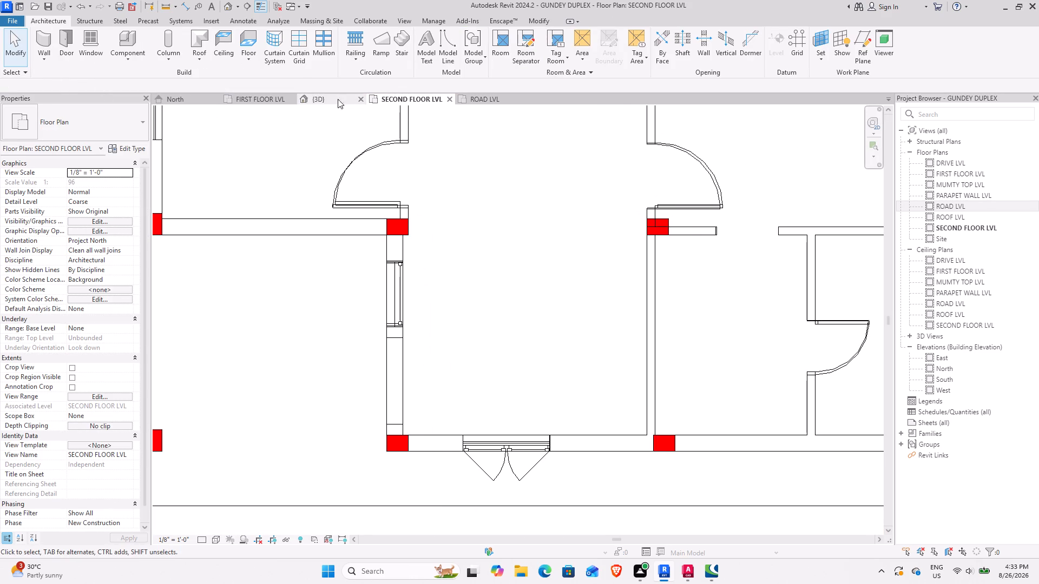
Place a Single-Flush 30" x 84" 2 door, like the first floor's, in the same terrace-side wall, 3' 0" from the front wall.
scroll(293, 242, "down", 3)
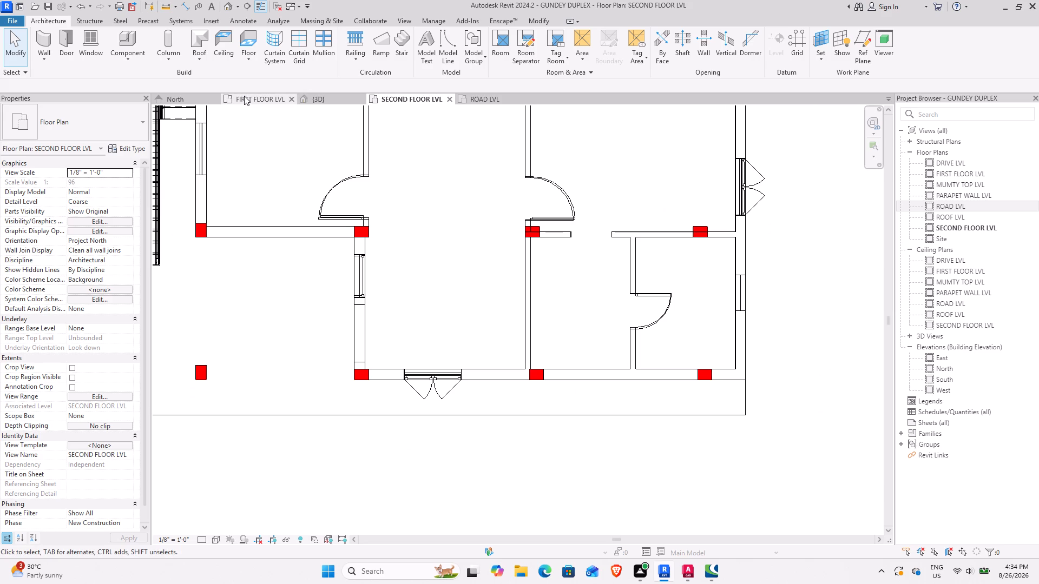
left_click(326, 94)
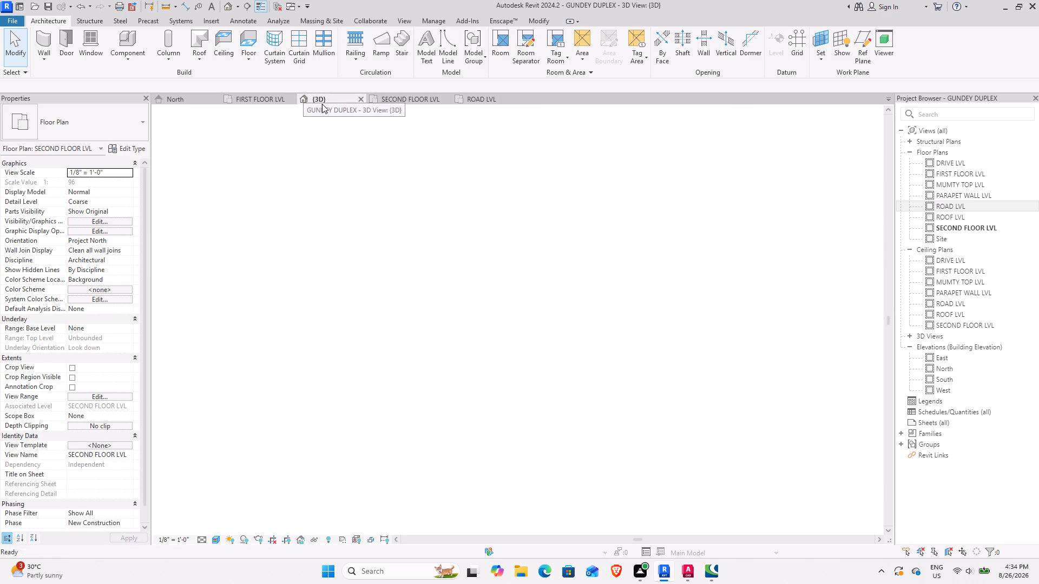
middle_click_drag(369, 290, 452, 160, "shift")
left_click(512, 378)
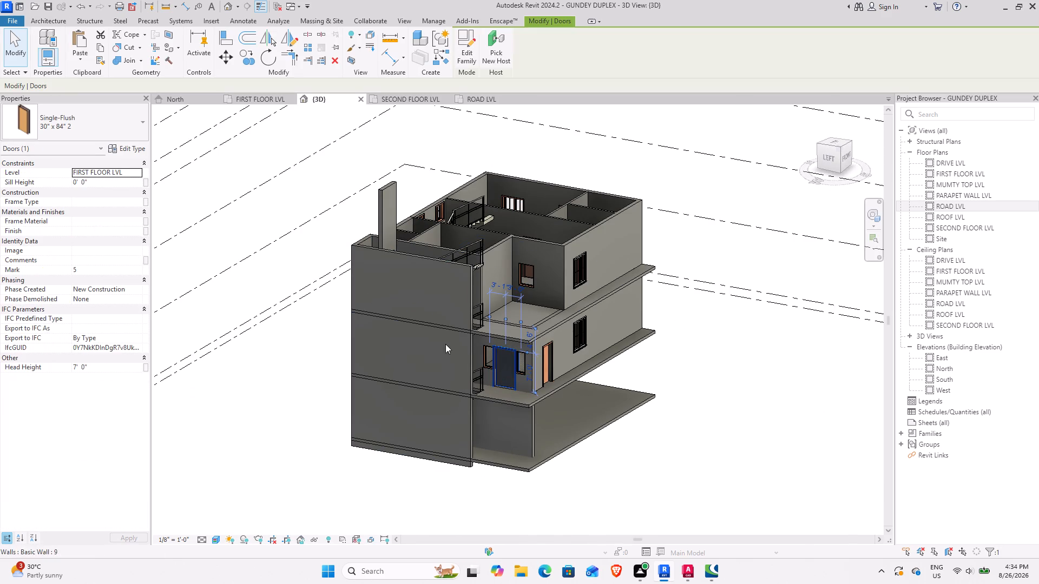
left_click(448, 60)
left_click(398, 102)
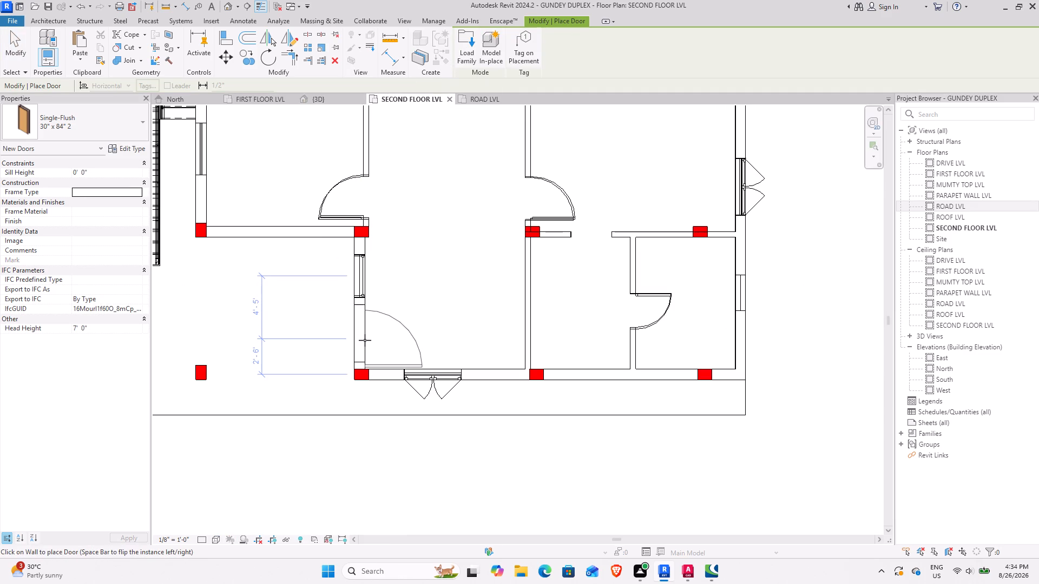
left_click(365, 331)
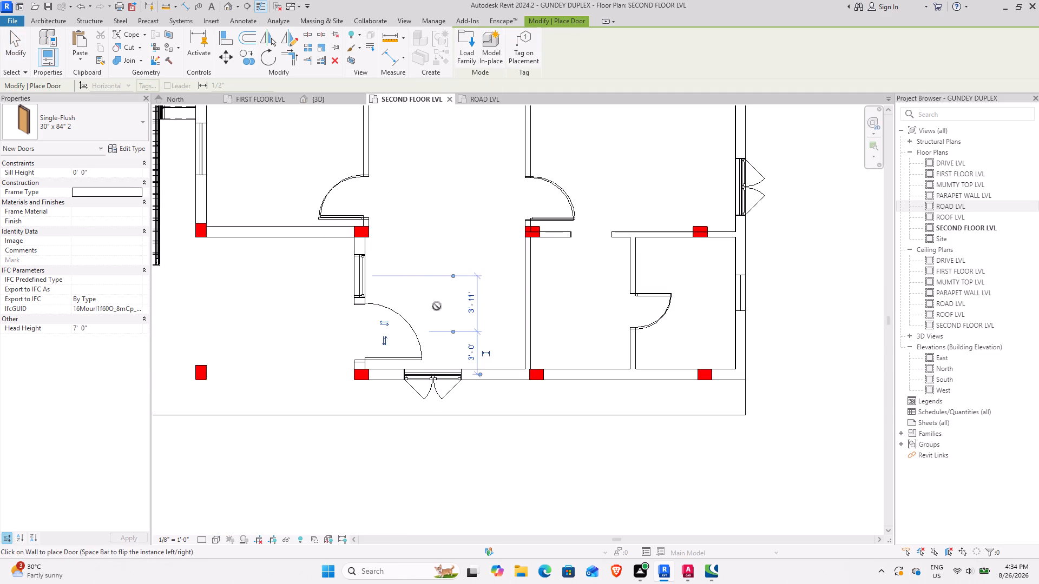
key("Escape")
key("Escape")
Examine the second floor's new doors, window, partitions and inner staircase in the 3D view from the front and above.
left_click(328, 97)
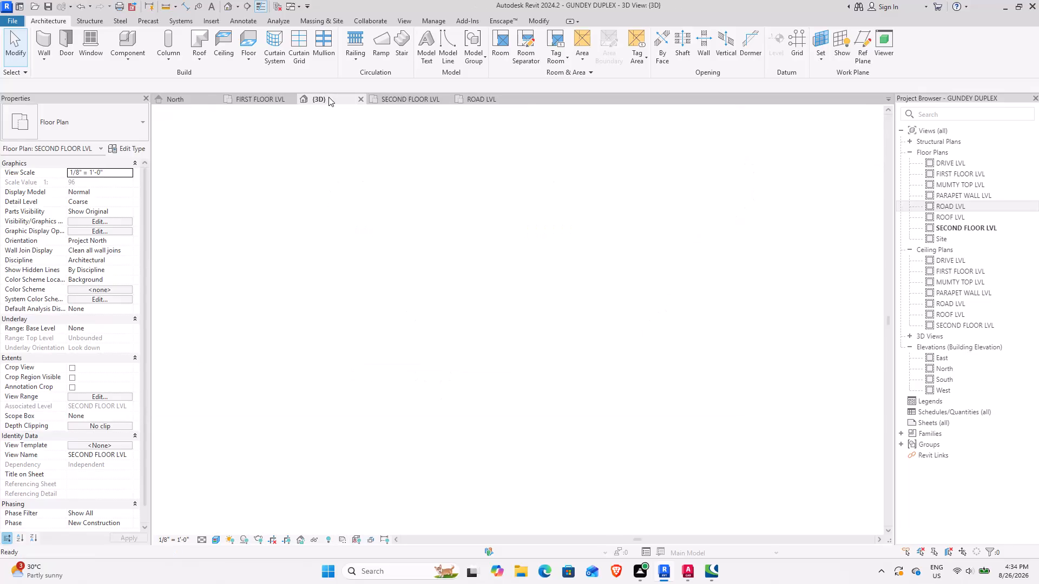
middle_click_drag(471, 386, 394, 369, "shift")
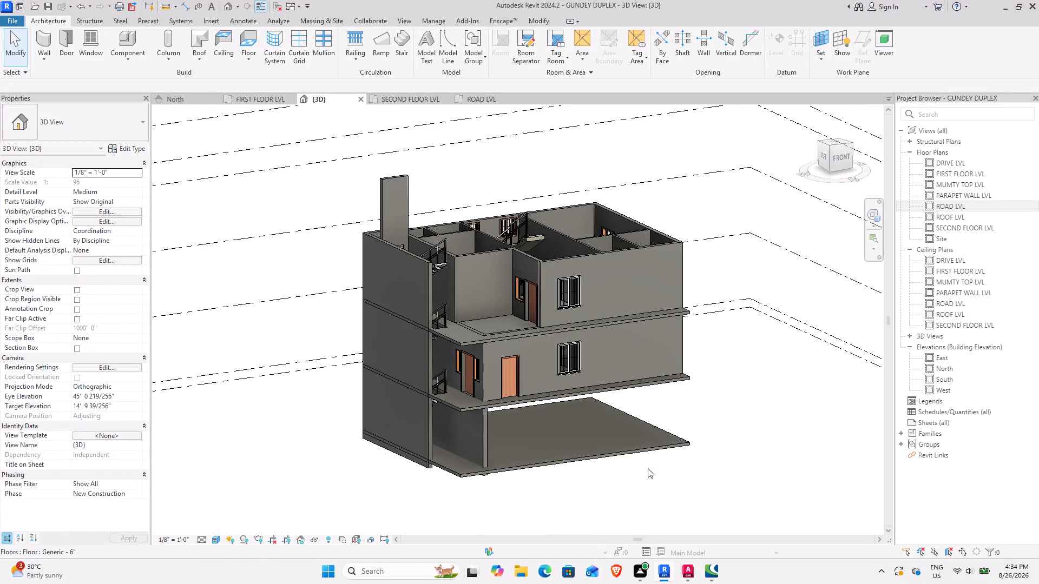
left_click(648, 468)
middle_click_drag(630, 484, 564, 422, "shift")
scroll(502, 415, "down", 3)
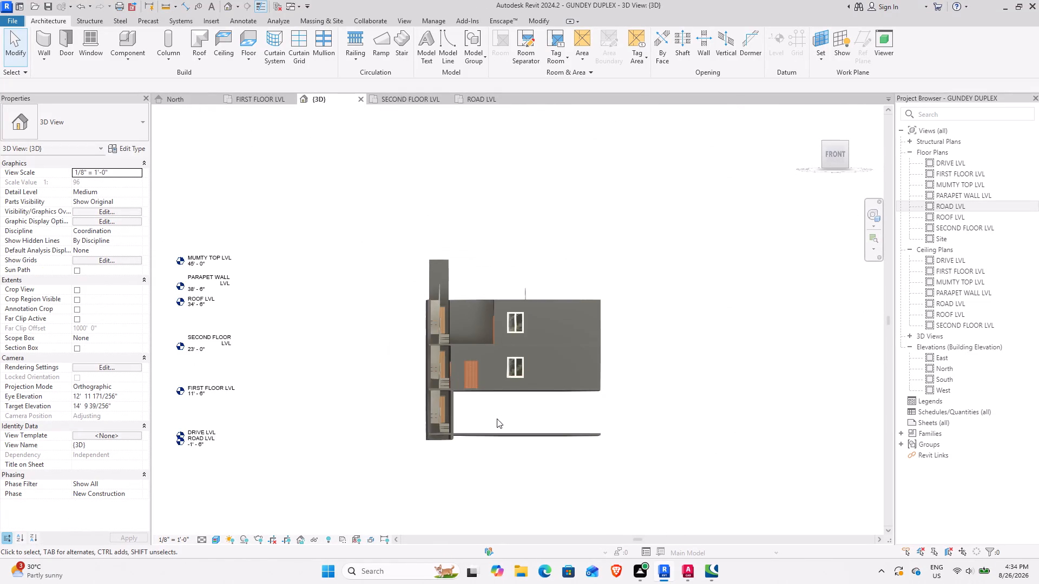
middle_click_drag(482, 410, 523, 443, "shift")
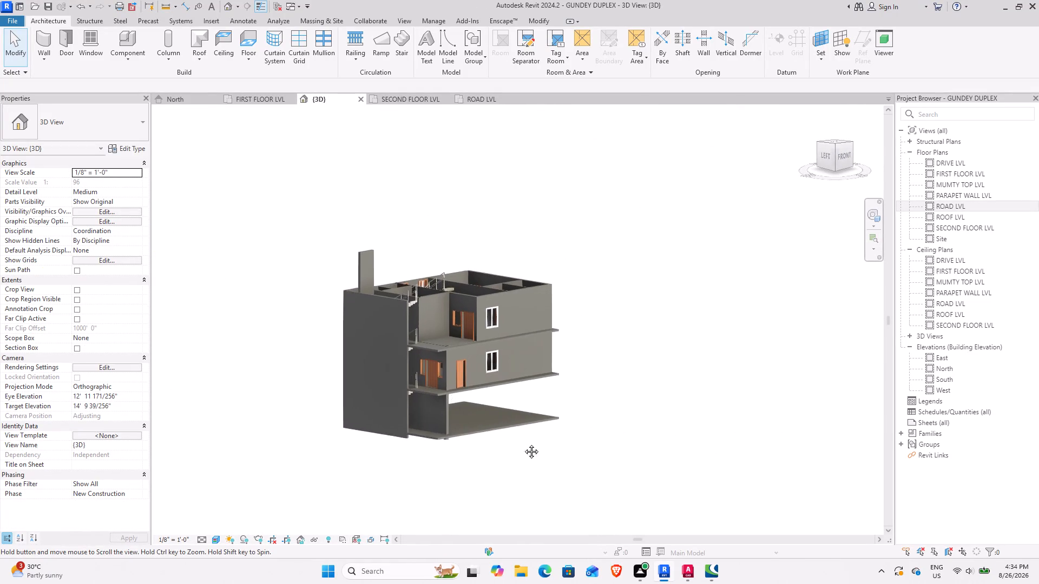
middle_click_drag(523, 443, 501, 450, "shift")
middle_click_drag(493, 448, 377, 477, "shift")
middle_click_drag(414, 436, 436, 468, "shift")
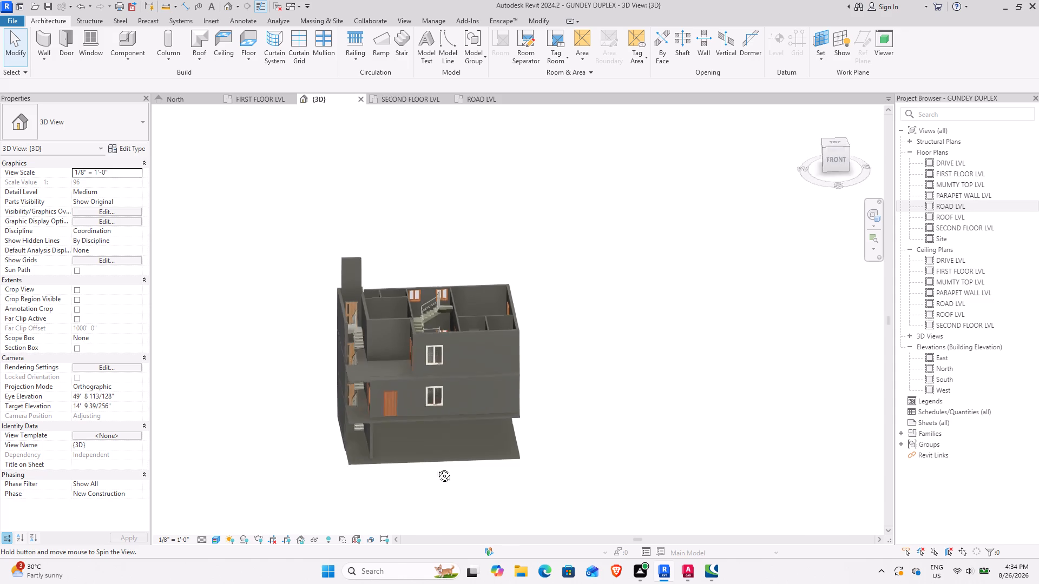
middle_click_drag(436, 468, 419, 527, "shift")
middle_click_drag(413, 520, 373, 522, "shift")
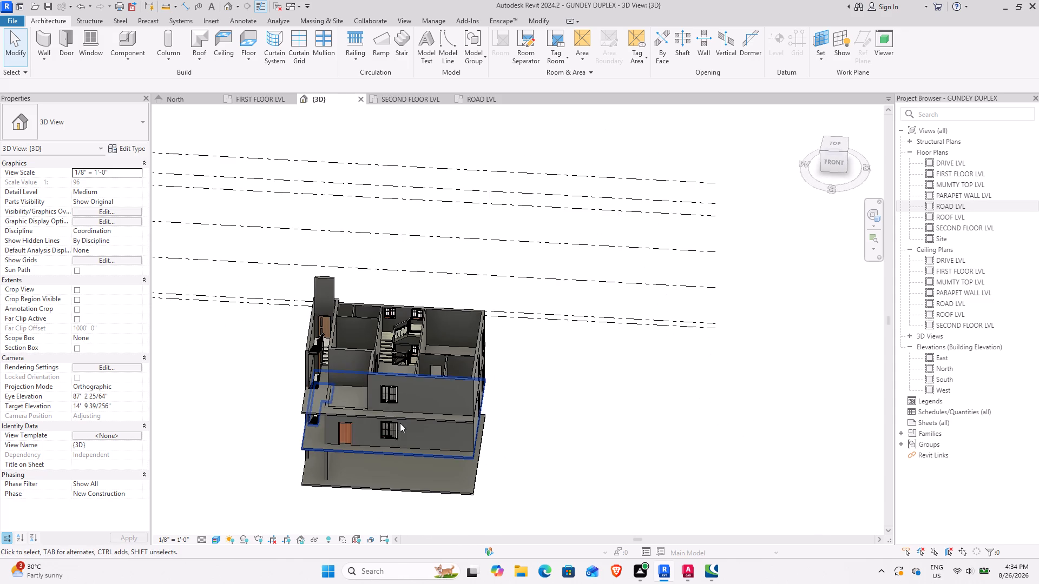
middle_click_drag(395, 420, 406, 477, "shift")
scroll(398, 339, "up", 3)
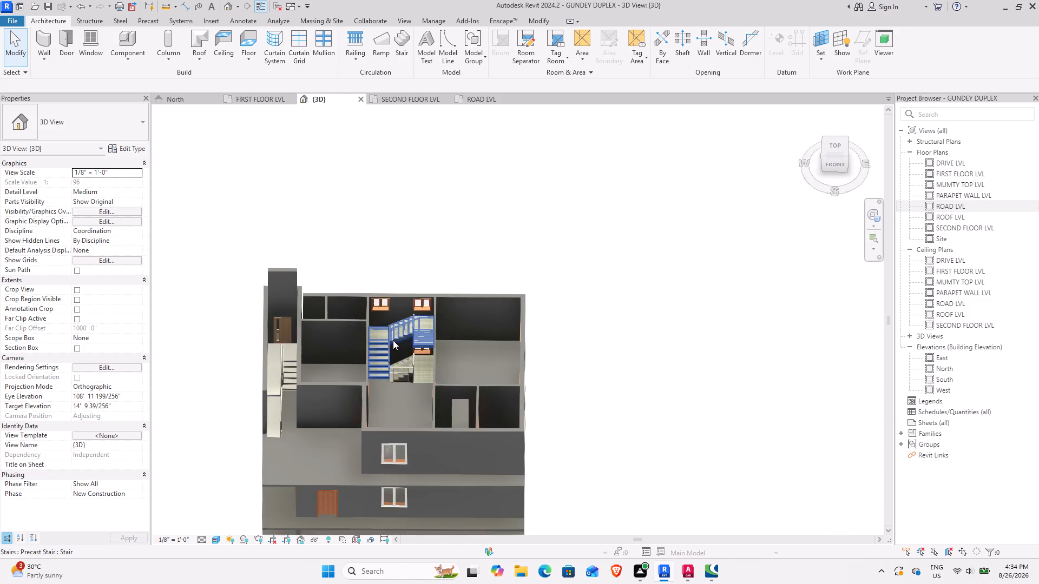
scroll(393, 340, "up", 7)
scroll(382, 363, "down", 3)
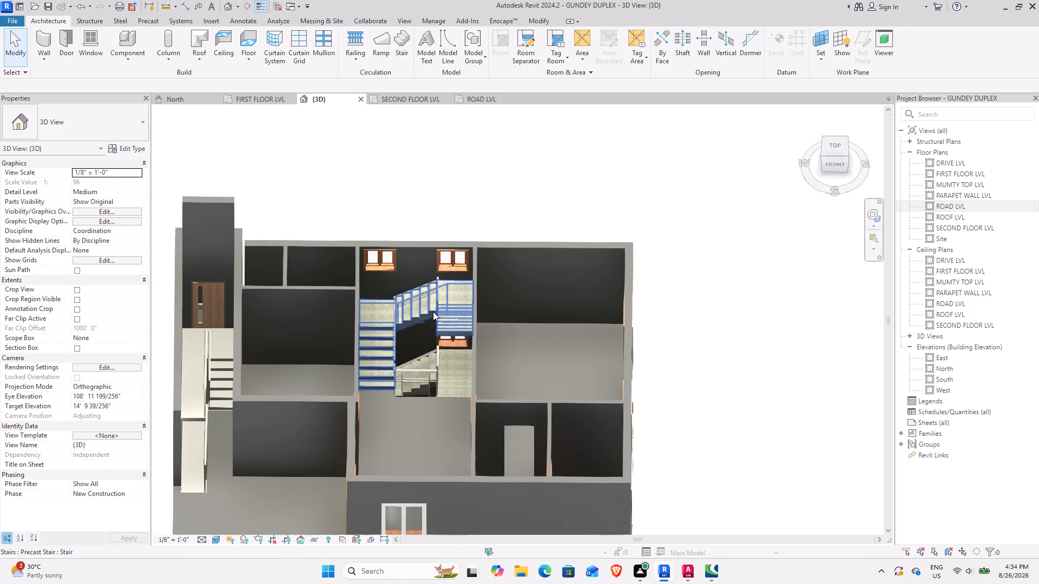
Delete the inner precast stair that runs from SECOND FLOOR LVL to ROOF LVL.
left_click(451, 330)
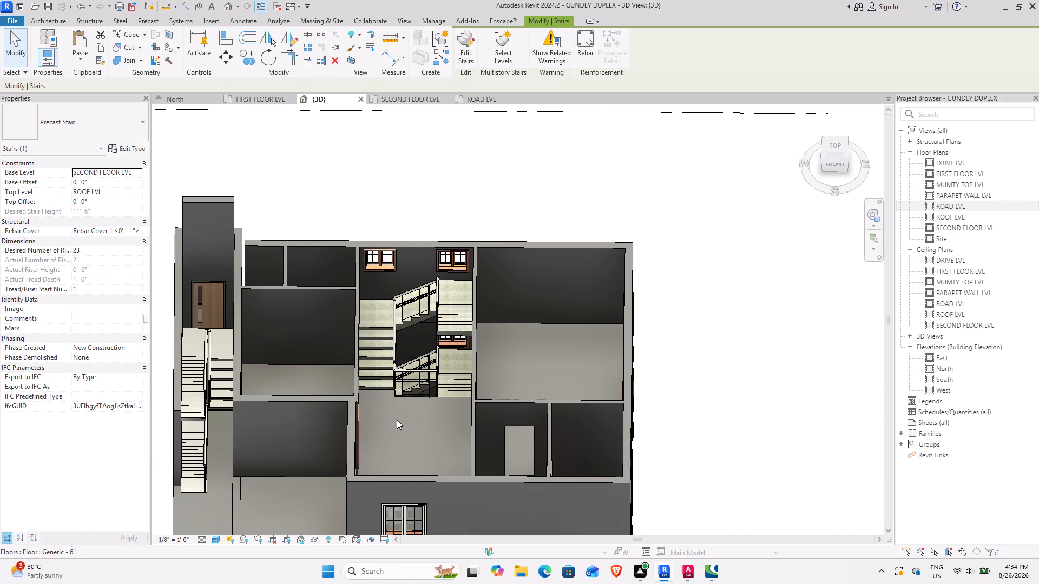
left_click(456, 325)
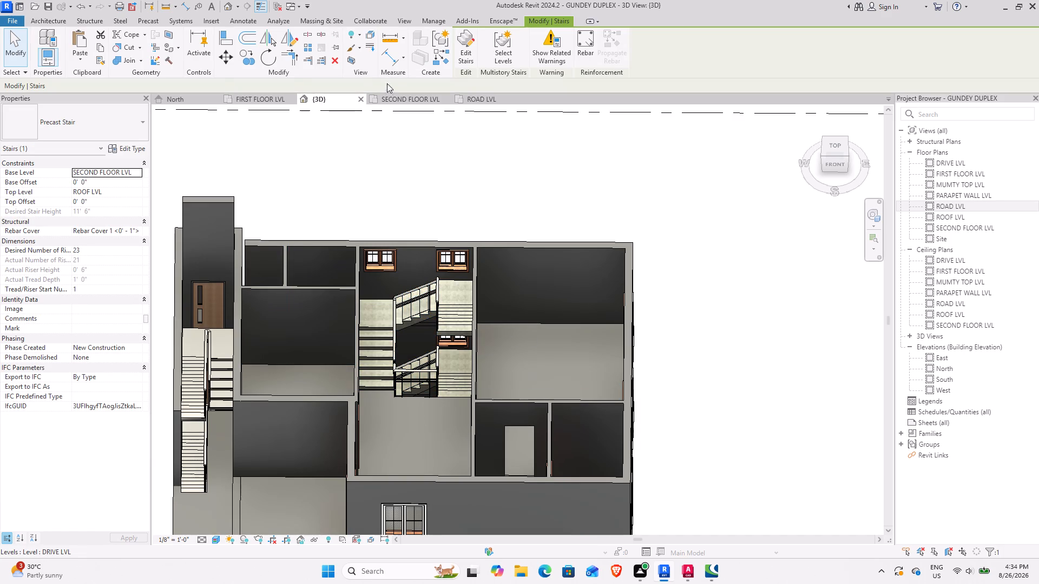
left_click(329, 61)
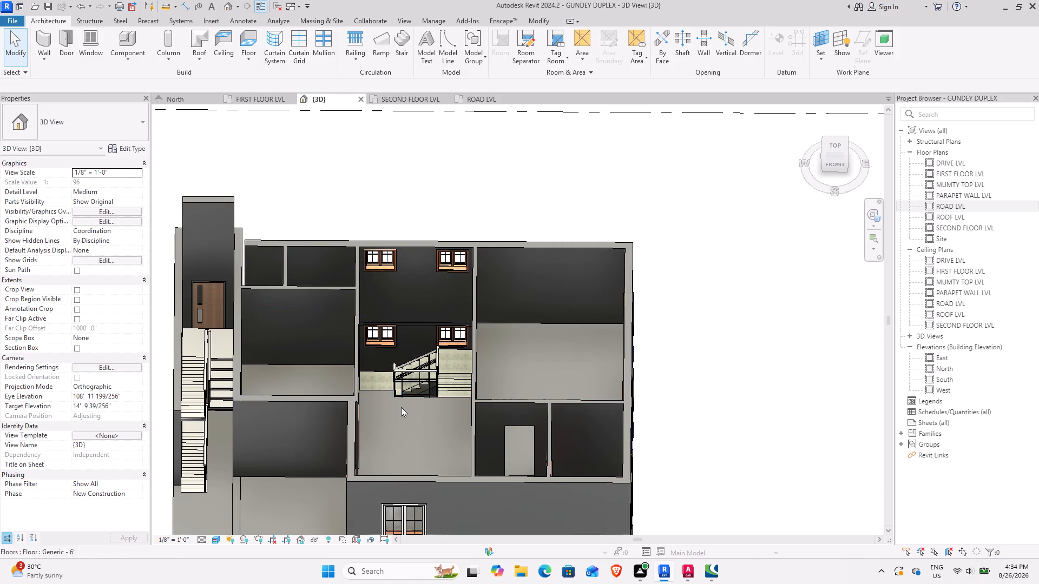
scroll(420, 420, "down", 2)
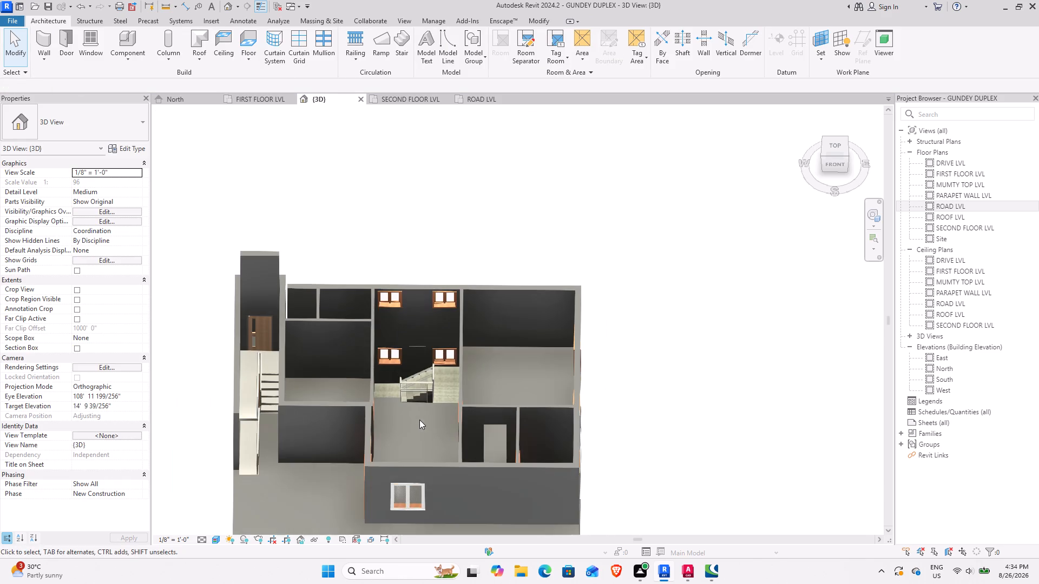
Delete the short return segment from the path of the SECOND FLOOR LVL railing beside the inner stair opening.
middle_click_drag(412, 420, 426, 382)
scroll(422, 340, "up", 3)
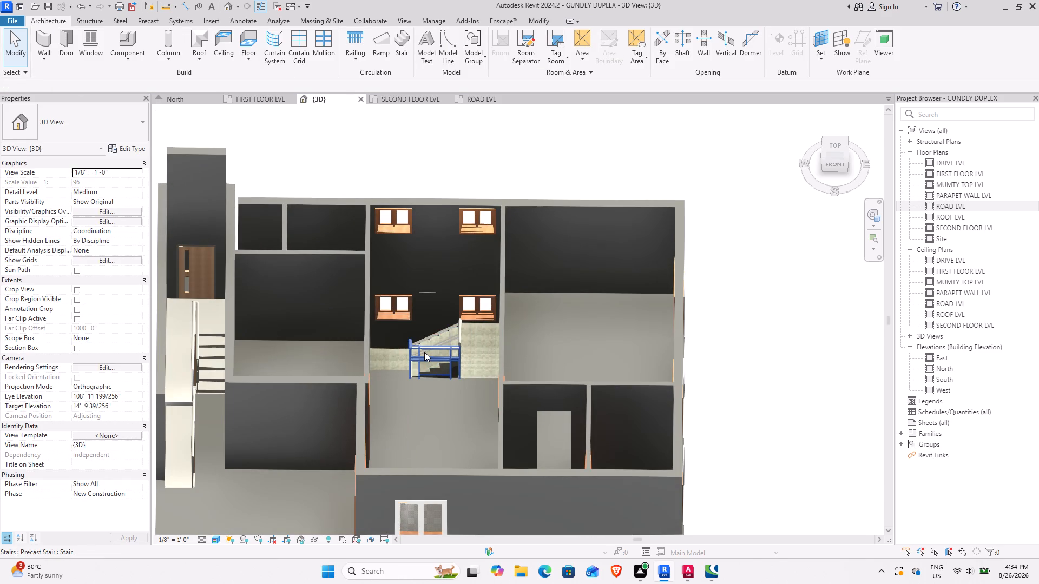
left_click(424, 352)
middle_click_drag(423, 388, 472, 413, "shift")
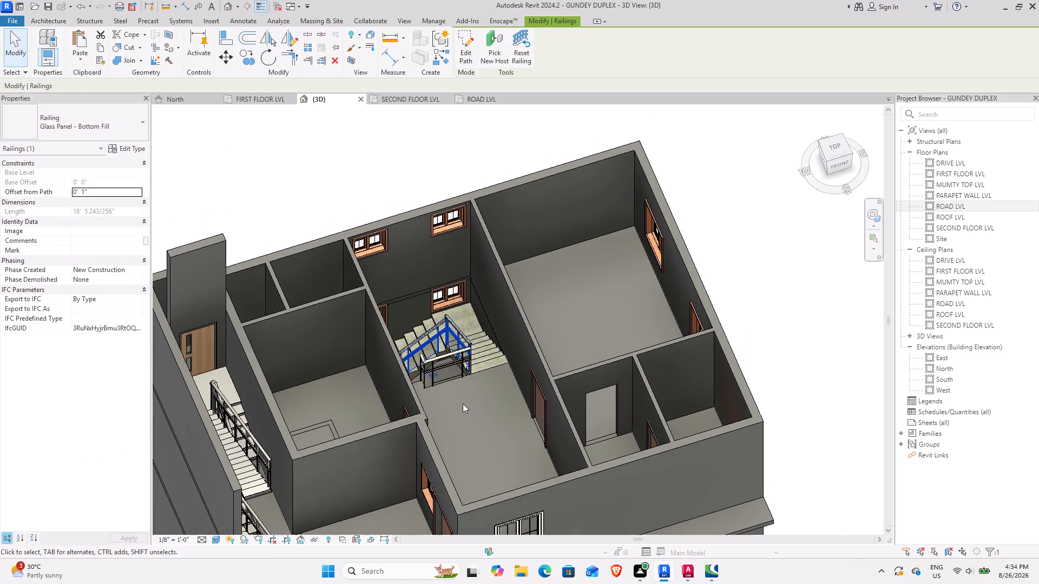
scroll(436, 356, "up", 8)
left_click(431, 389)
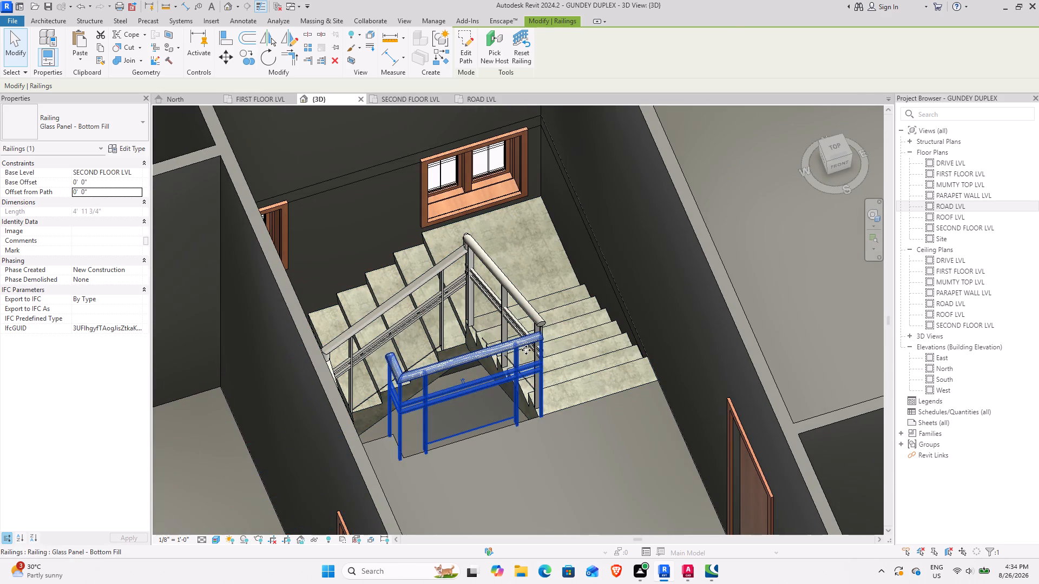
left_click(462, 61)
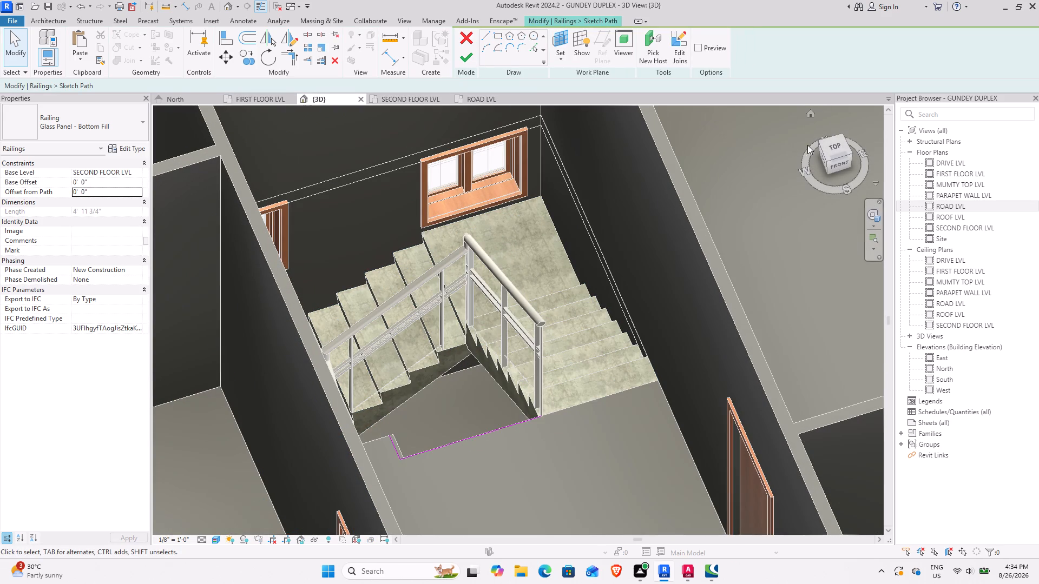
left_click(831, 146)
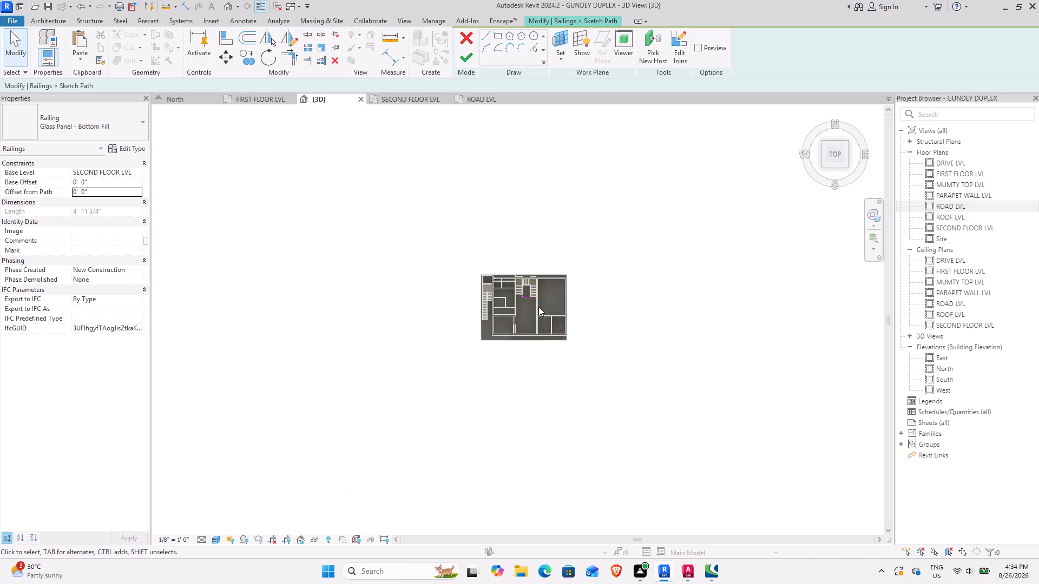
scroll(540, 272, "up", 20)
scroll(540, 272, "up", 1)
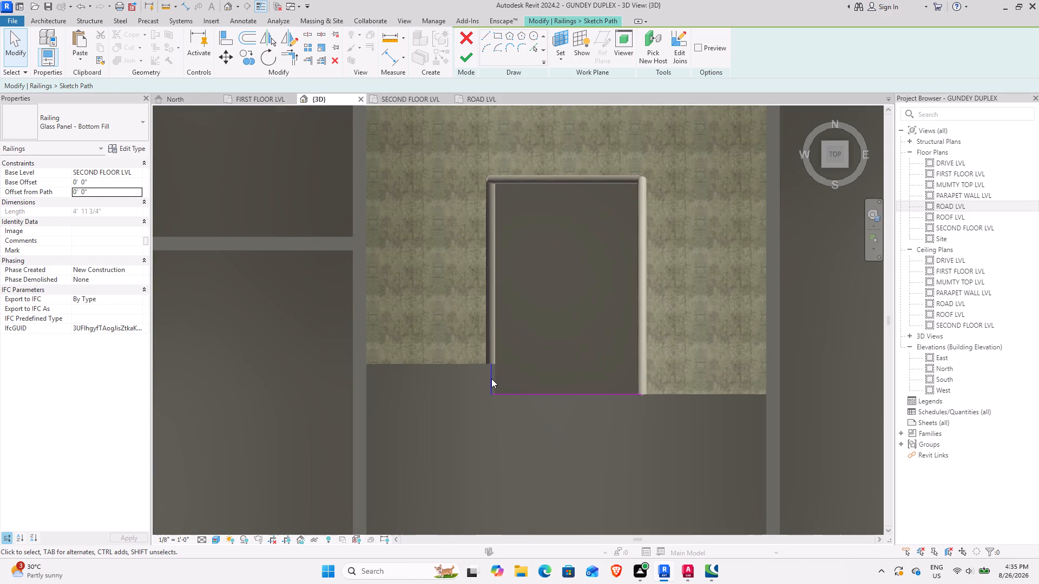
left_click(491, 379)
left_click(339, 66)
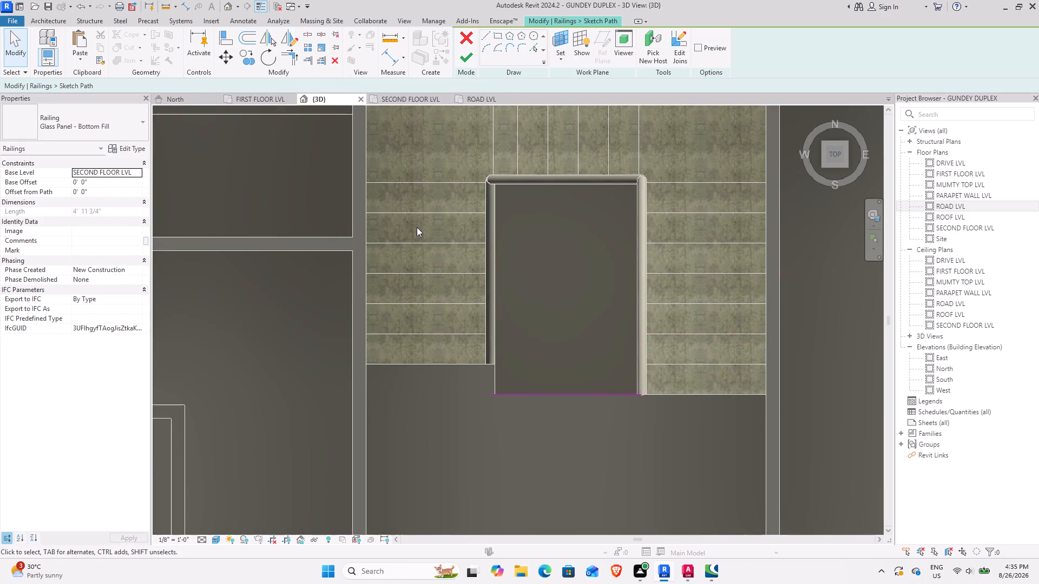
Extend the remaining railing path line across to the stairwell's side wall, making it 7' 7" long, and finish the sketch.
left_click(510, 396)
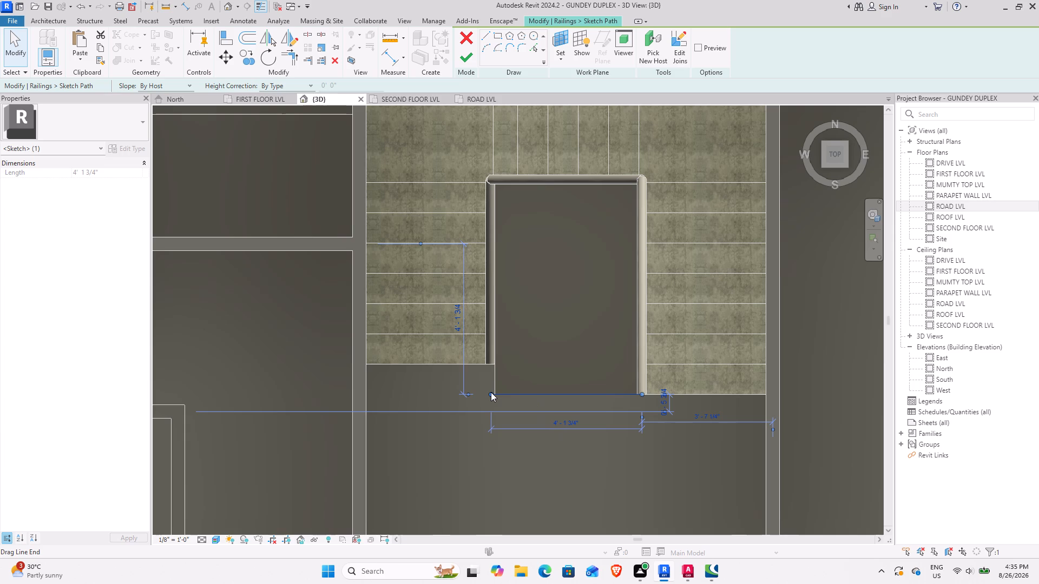
left_click_drag(491, 395, 377, 397)
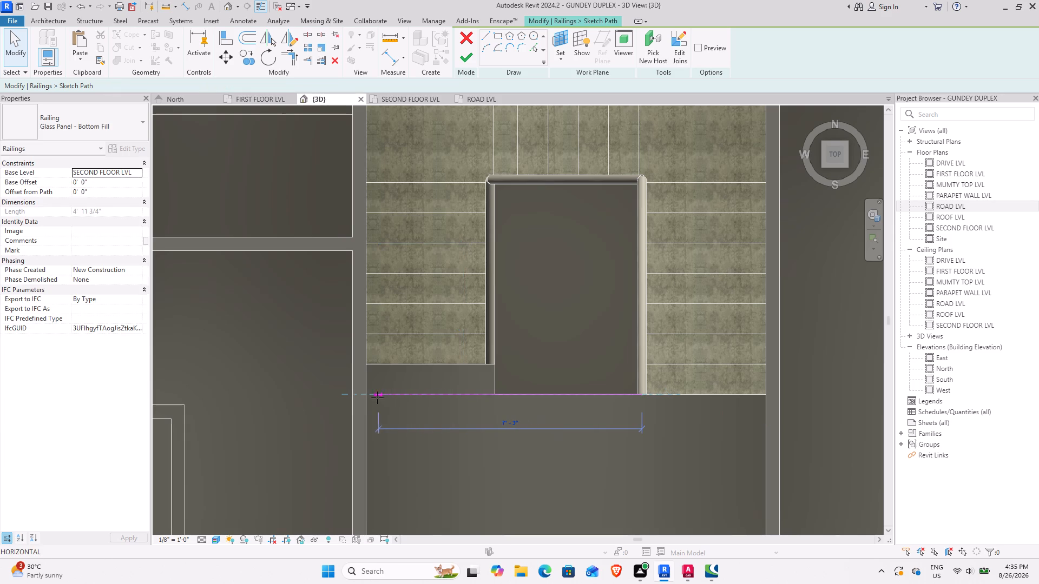
left_click_drag(377, 397, 365, 398)
key("Escape")
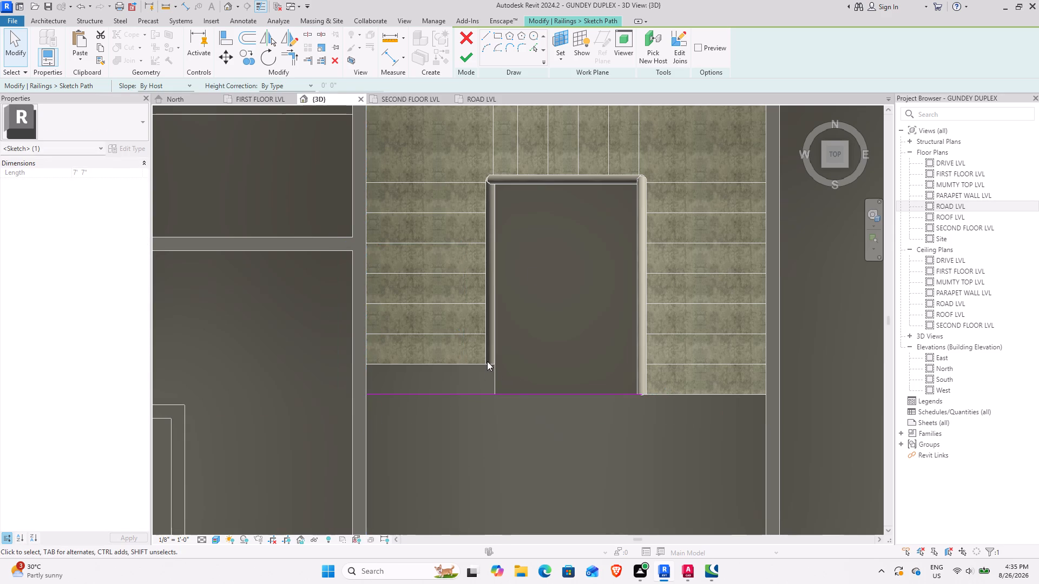
left_click(460, 49)
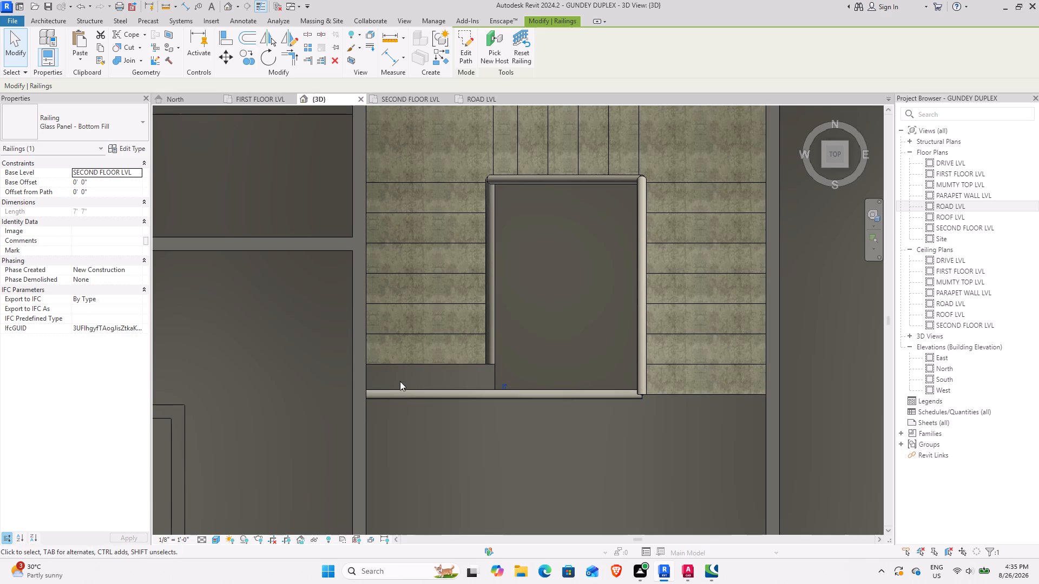
Straighten the second floor slab's stair opening by aligning its stepped edge with the front edge, removing the leftover short line and leaving walls unattached.
key("Tab")
key("Tab")
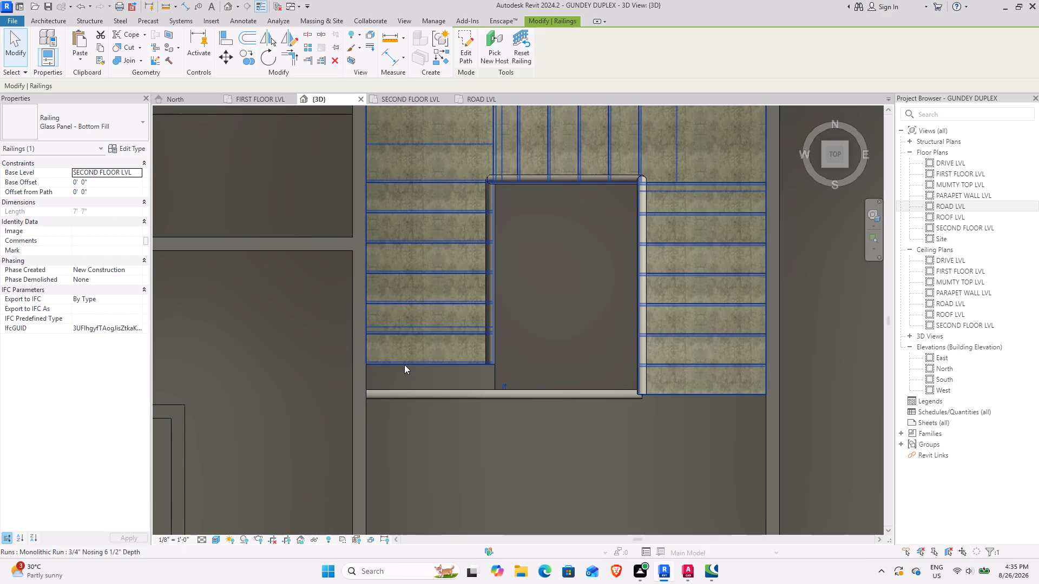
key("Tab")
left_click(404, 364)
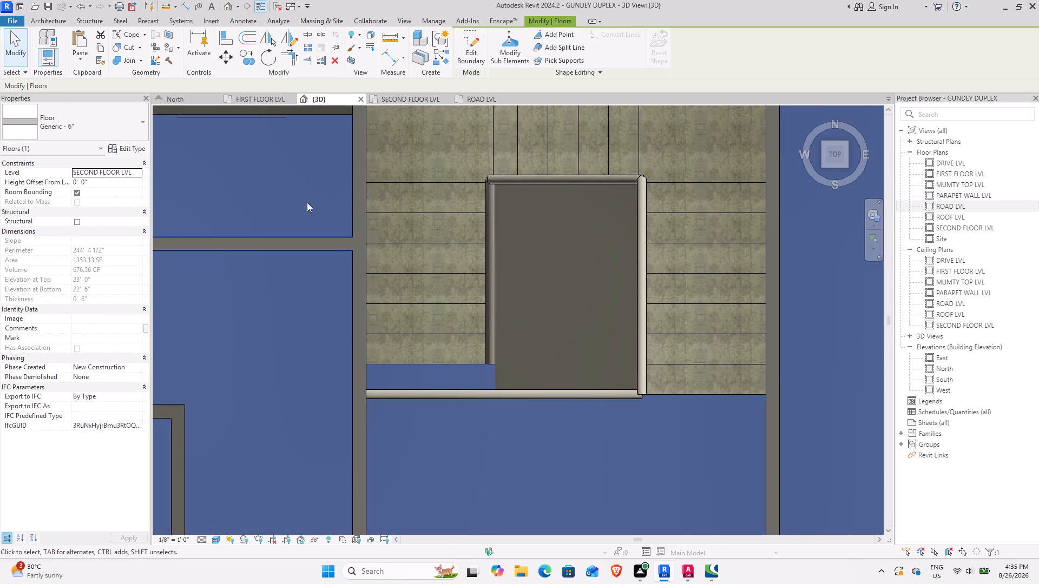
left_click(482, 38)
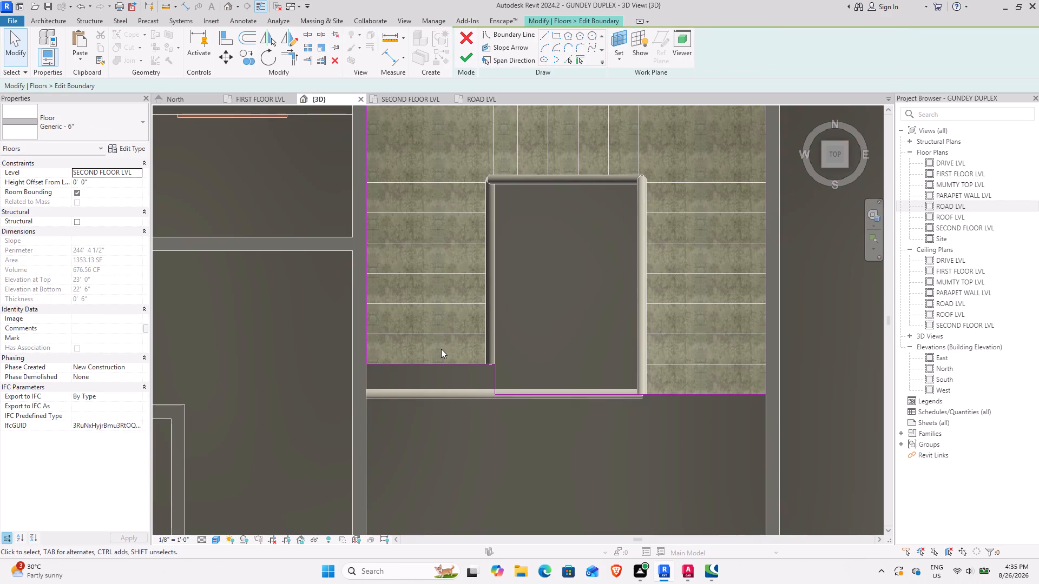
left_click(438, 362)
left_click_drag(438, 362, 437, 393)
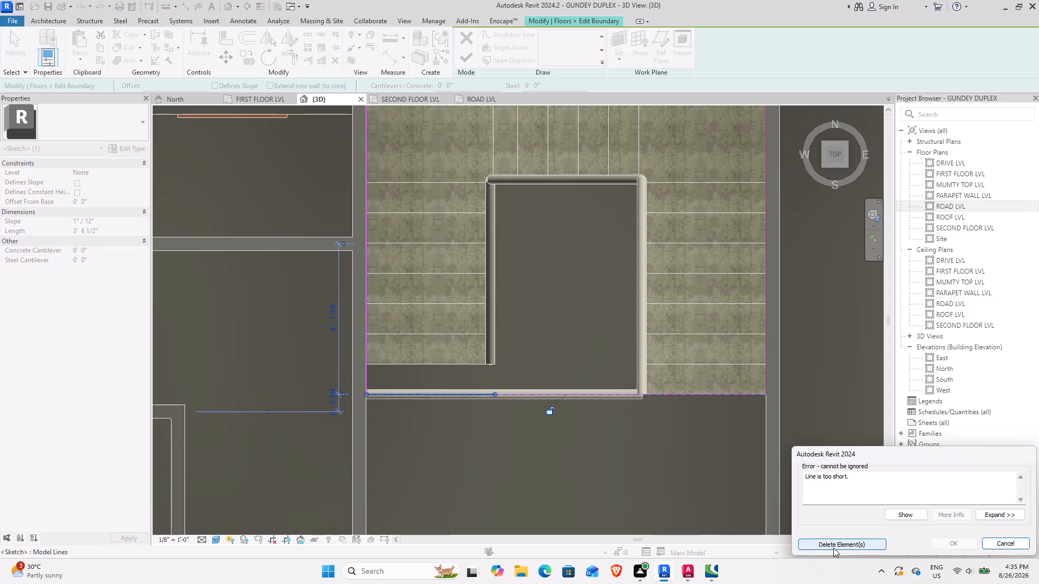
left_click(833, 549)
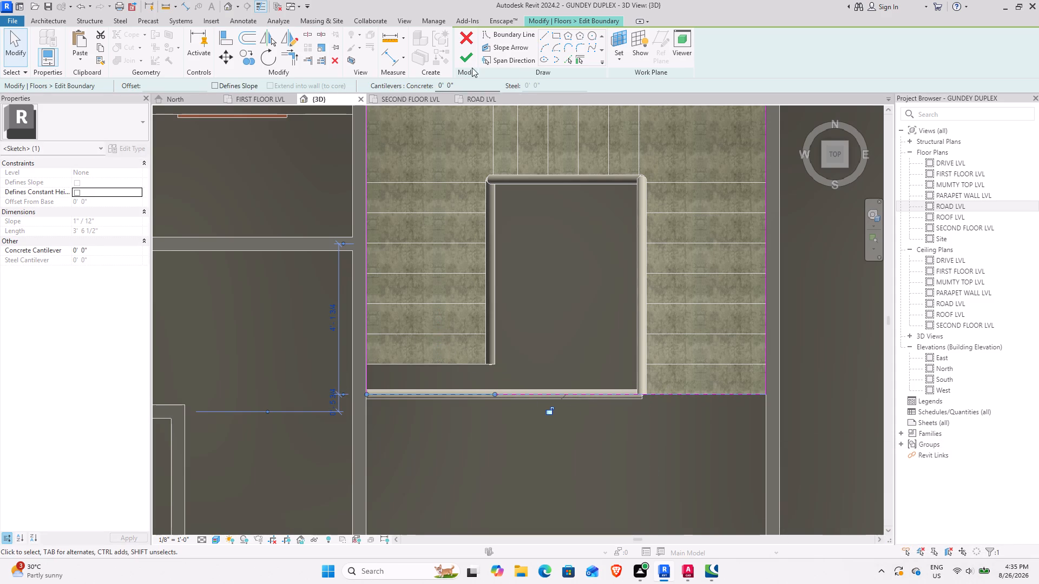
left_click(467, 54)
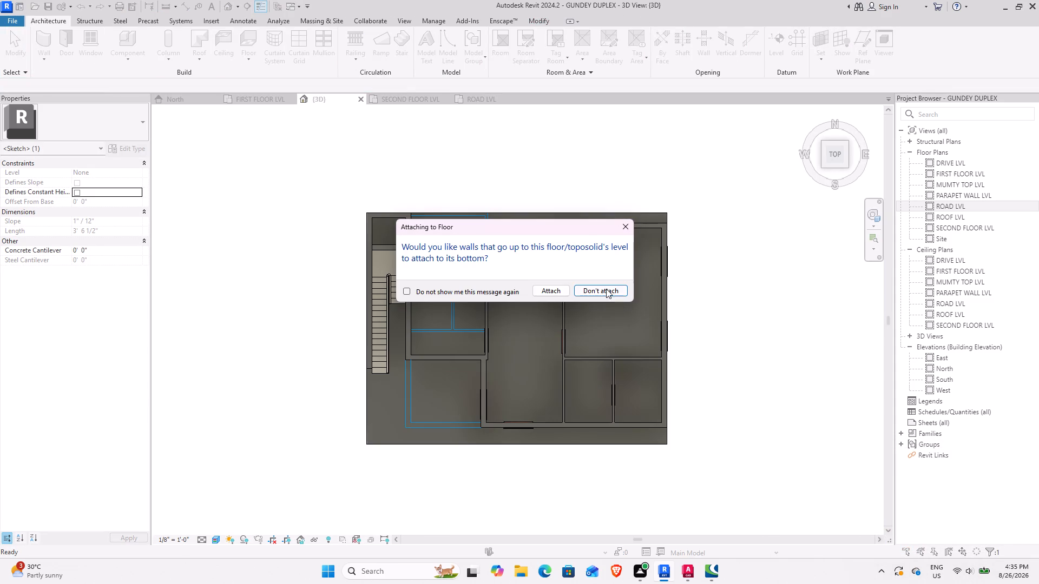
left_click(606, 288)
Examine the reshaped stair opening and extended railing in the 3D view from above and the front.
scroll(298, 195, "down", 3)
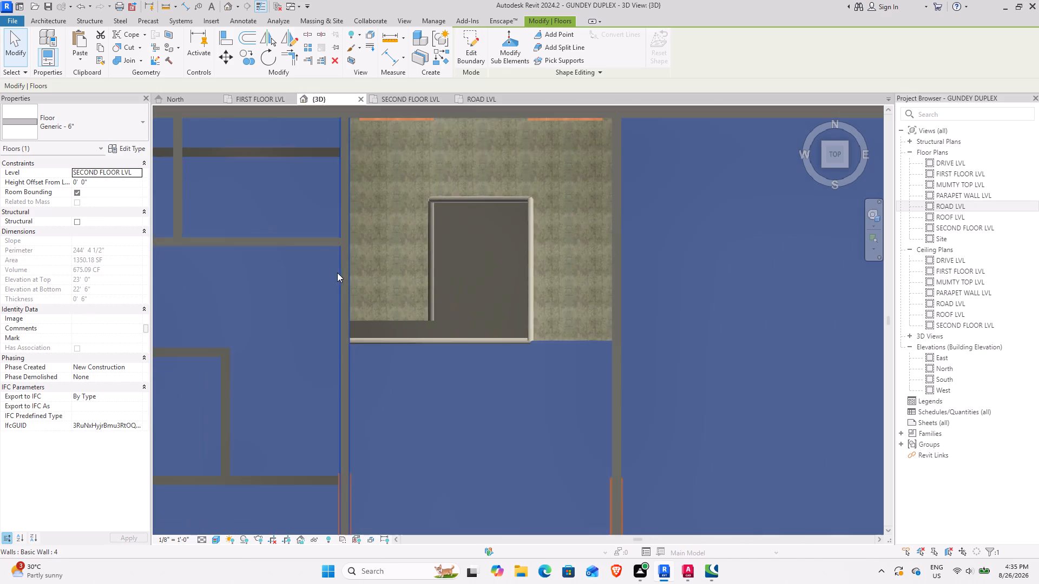
scroll(337, 273, "down", 9)
middle_click_drag(348, 348, 407, 198, "shift")
middle_click_drag(402, 318, 392, 249, "shift")
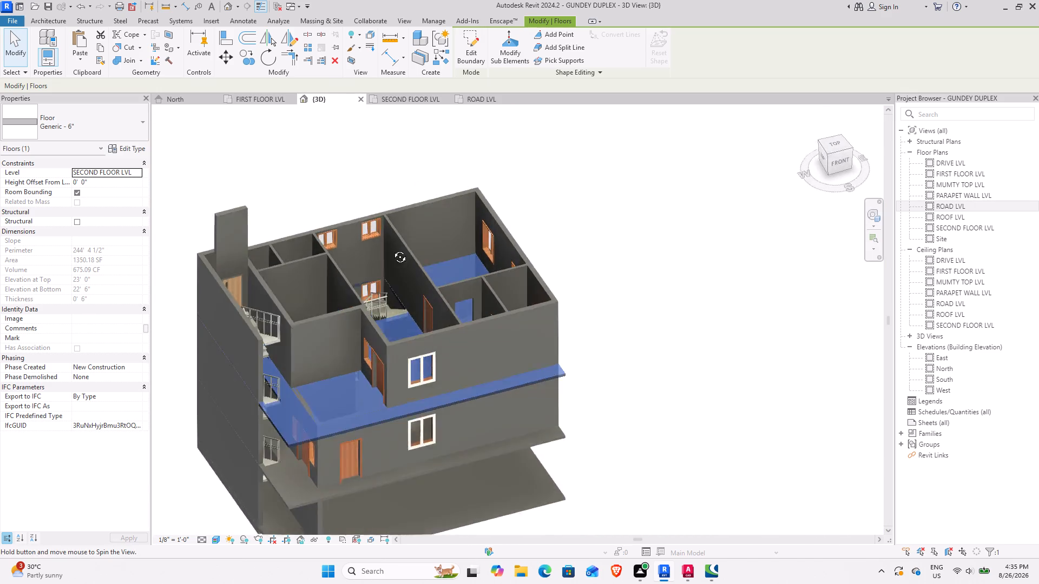
middle_click_drag(392, 249, 335, 302, "shift")
left_click(626, 401)
middle_click_drag(489, 375, 448, 469)
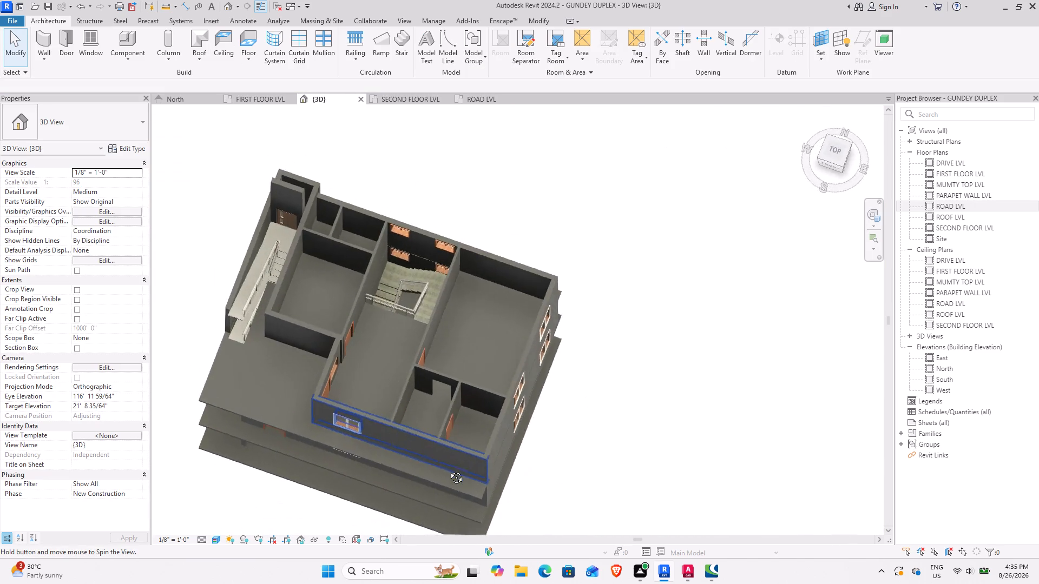
middle_click_drag(448, 469, 340, 457)
middle_click_drag(399, 414, 477, 424, "shift")
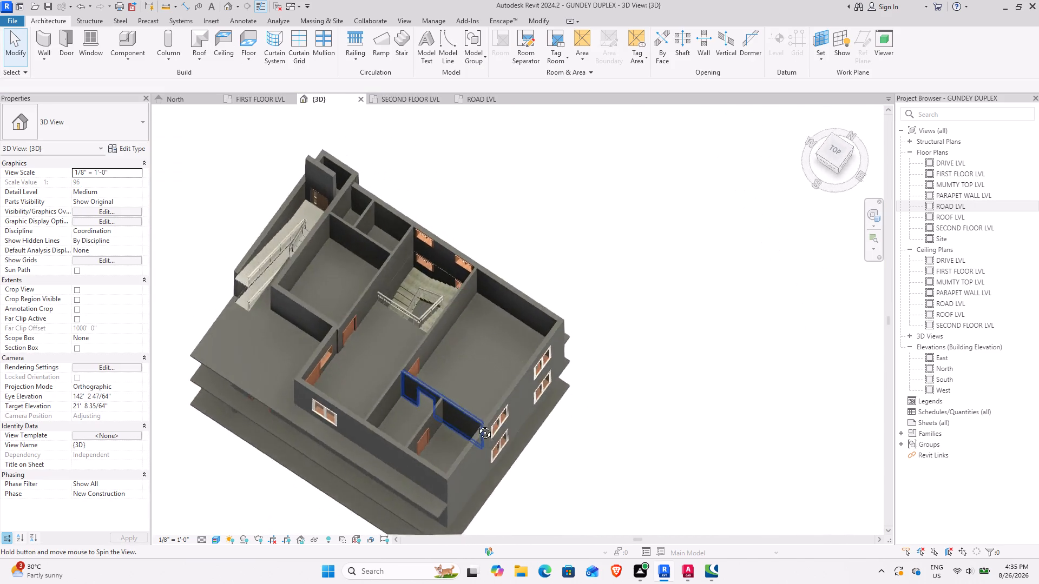
middle_click_drag(477, 424, 554, 402, "shift")
Set the top rail height of the inner stair's Glass Panel - Bottom Fill railing type to 3' 0".
scroll(389, 289, "up", 7)
middle_click_drag(407, 354, 438, 258, "shift")
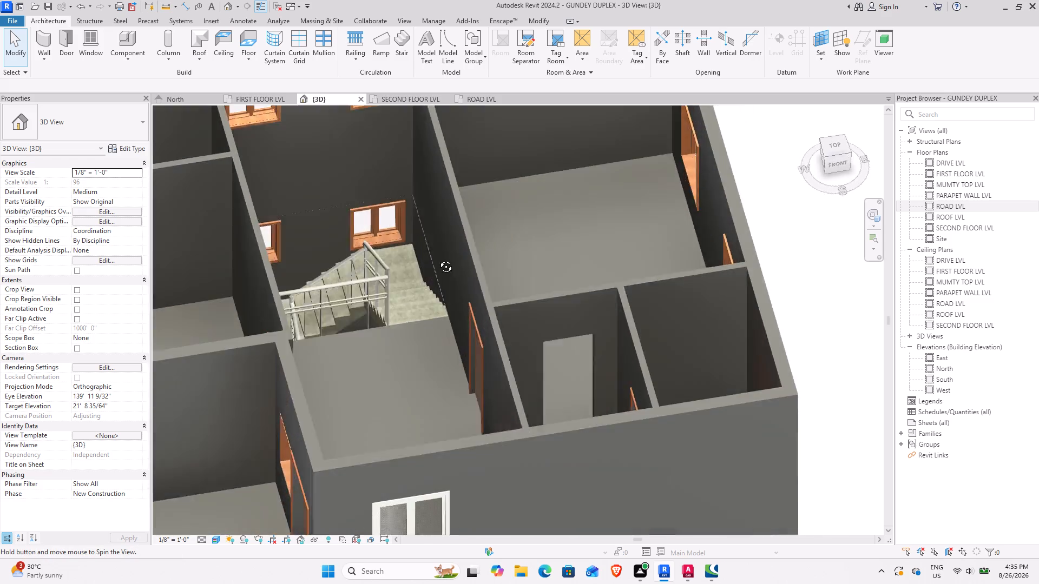
middle_click_drag(438, 258, 476, 249, "shift")
left_click(345, 267)
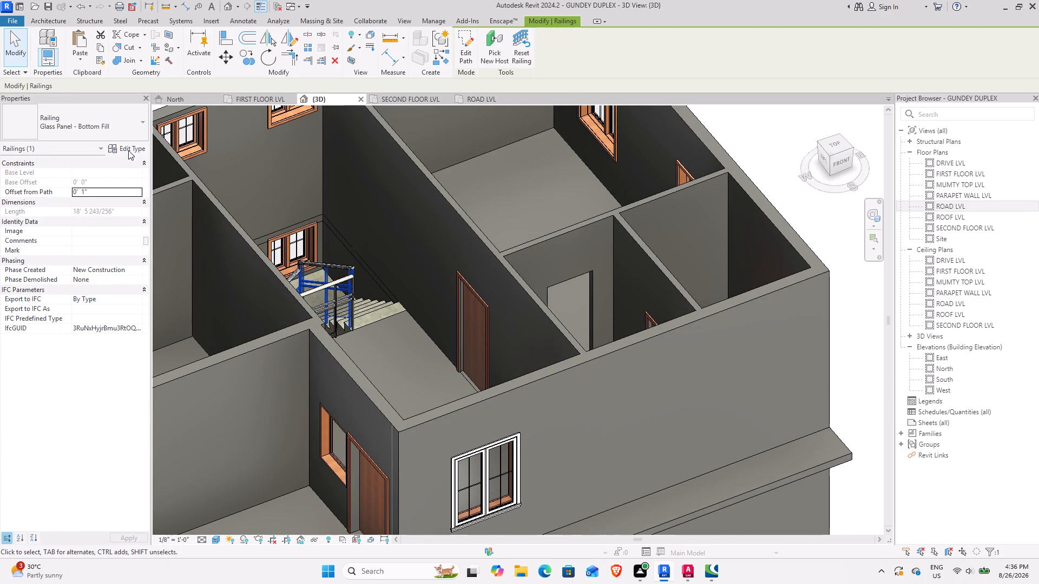
left_click(128, 150)
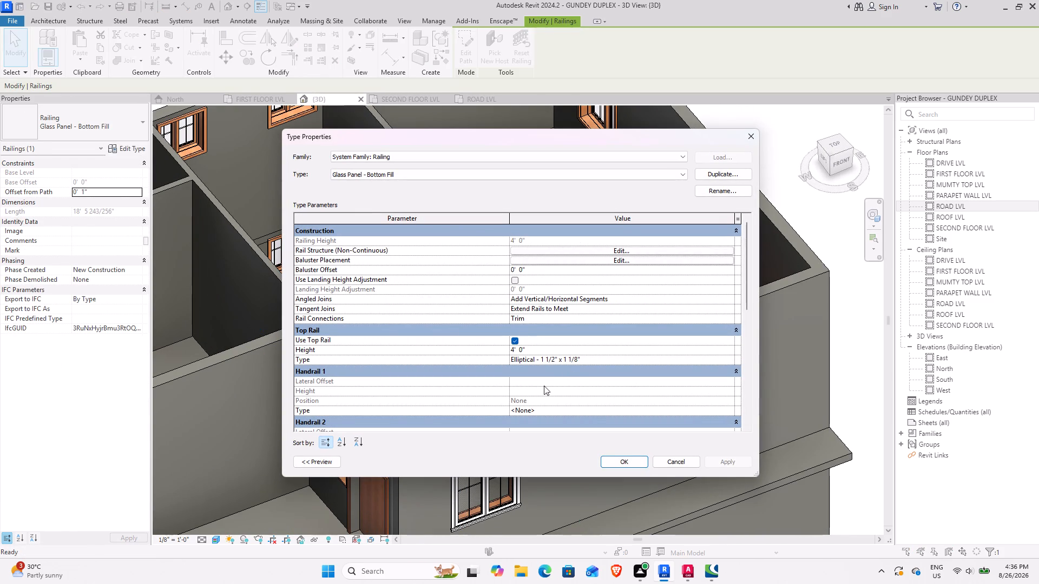
left_click(533, 348)
type("3'")
key("Return")
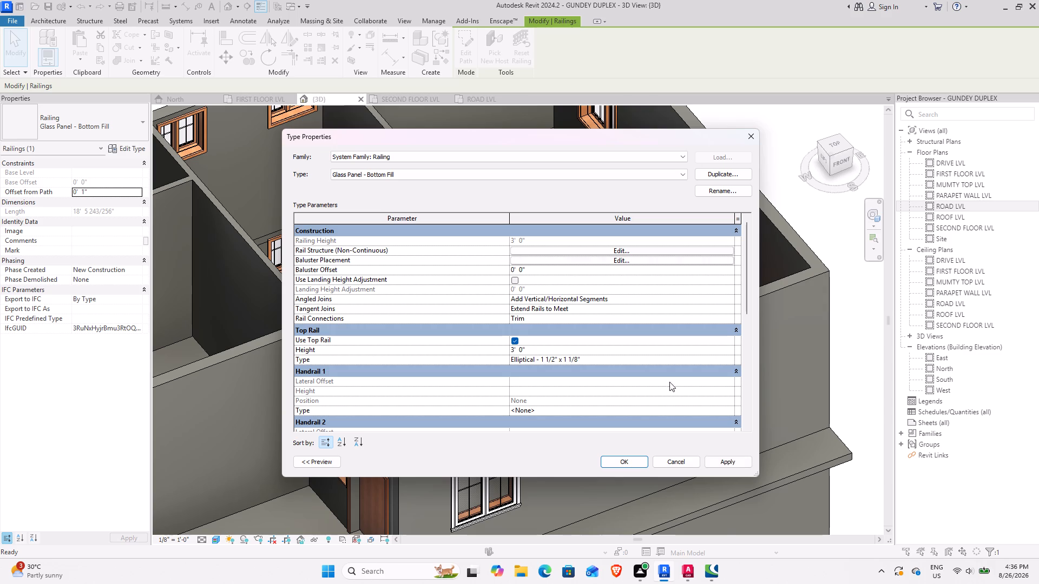
left_click(731, 454)
left_click(730, 456)
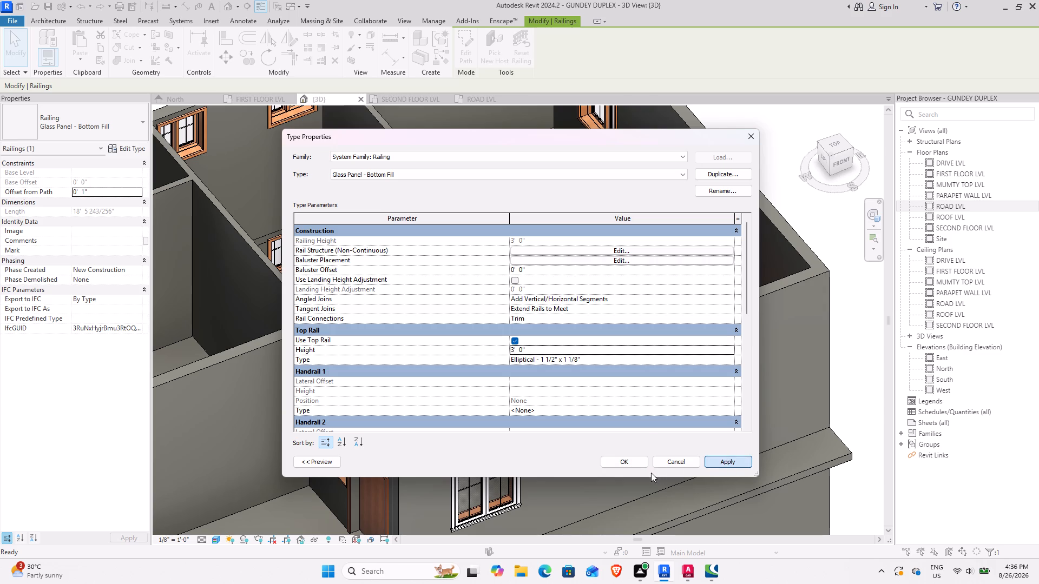
left_click(627, 464)
Examine the inner stair's railings and the second floor landing up close in the 3D view.
scroll(620, 453, "down", 3)
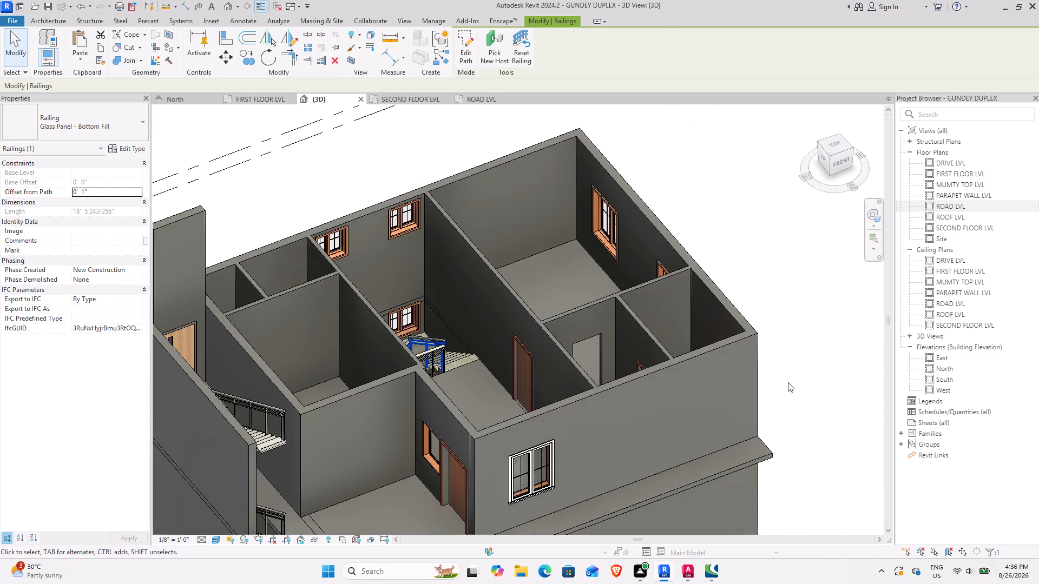
left_click(788, 382)
middle_click_drag(702, 400, 616, 382, "shift")
scroll(513, 373, "up", 3)
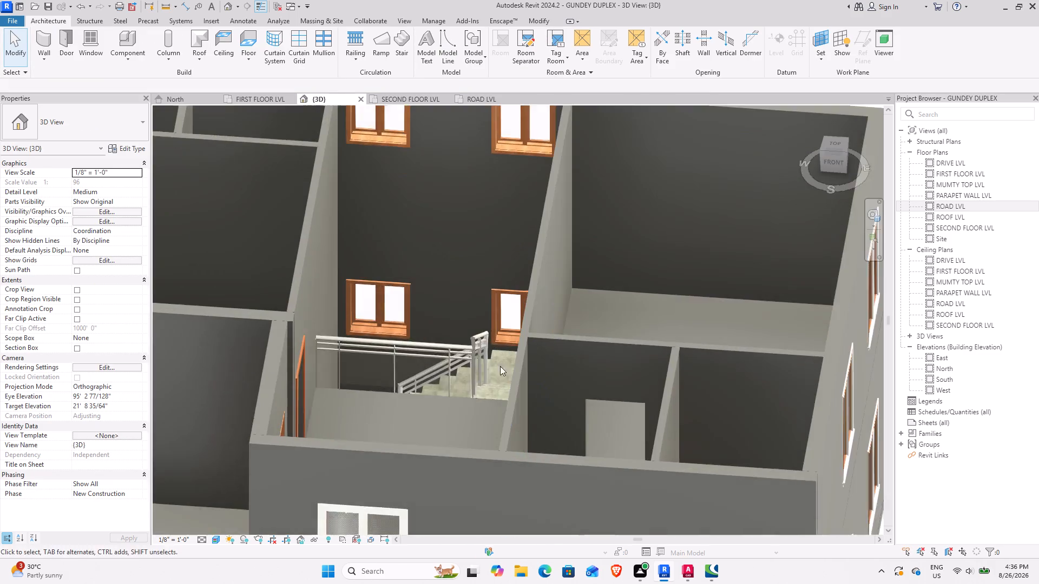
scroll(500, 366, "up", 4)
middle_click_drag(461, 374, 542, 406, "shift")
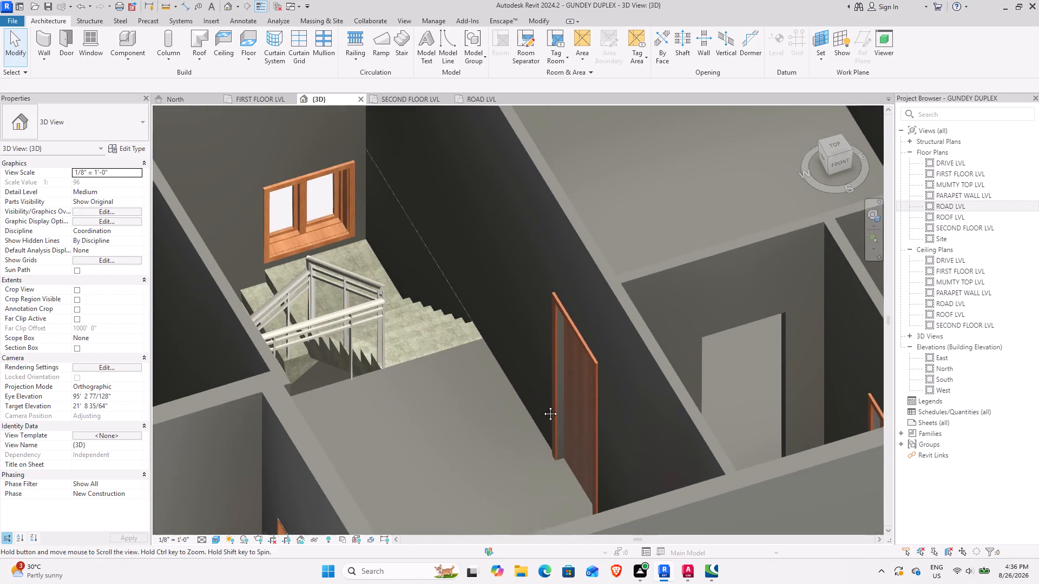
middle_click_drag(542, 406, 563, 402, "shift")
scroll(422, 473, "down", 2)
middle_click_drag(432, 466, 416, 445, "shift")
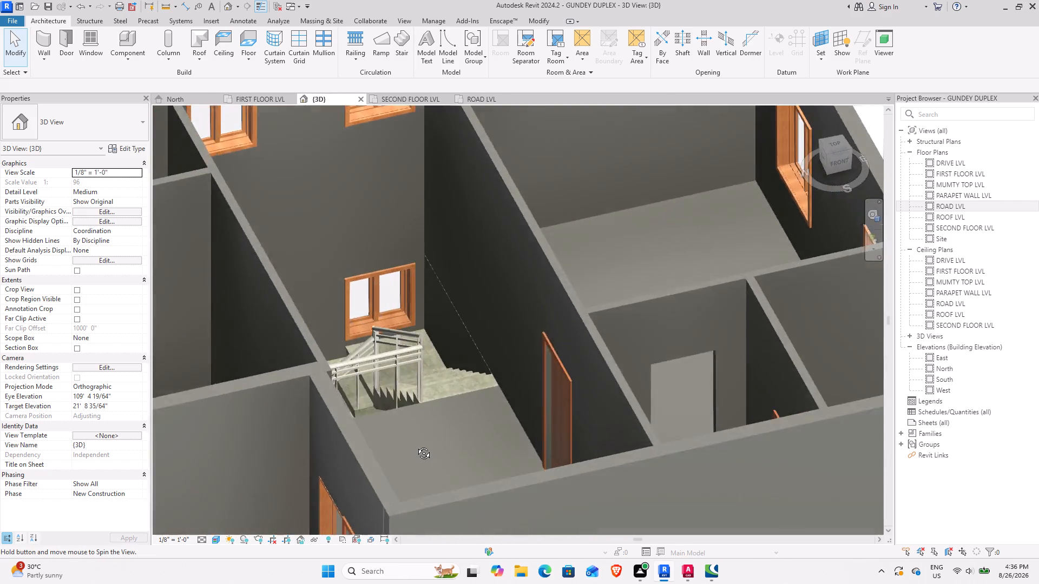
middle_click_drag(416, 445, 332, 468, "shift")
Examine the whole building in the 3D view from the front and the outer staircase side.
scroll(336, 475, "down", 6)
middle_click_drag(388, 446, 435, 380, "shift")
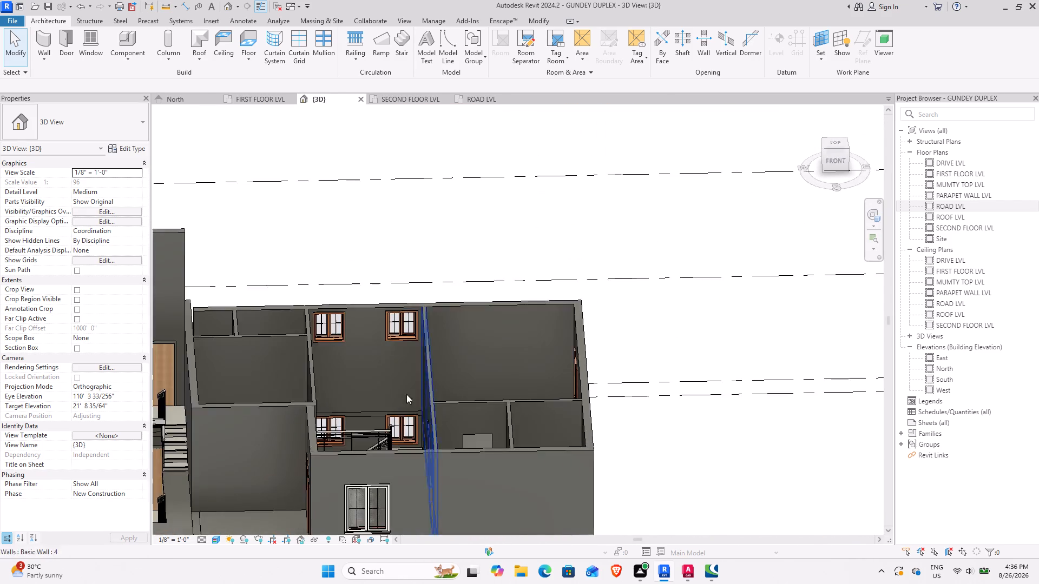
scroll(393, 428, "down", 3)
middle_click_drag(399, 432, 594, 315)
scroll(591, 316, "up", 1)
middle_click_drag(586, 322, 536, 393, "shift")
middle_click_drag(372, 434, 472, 399)
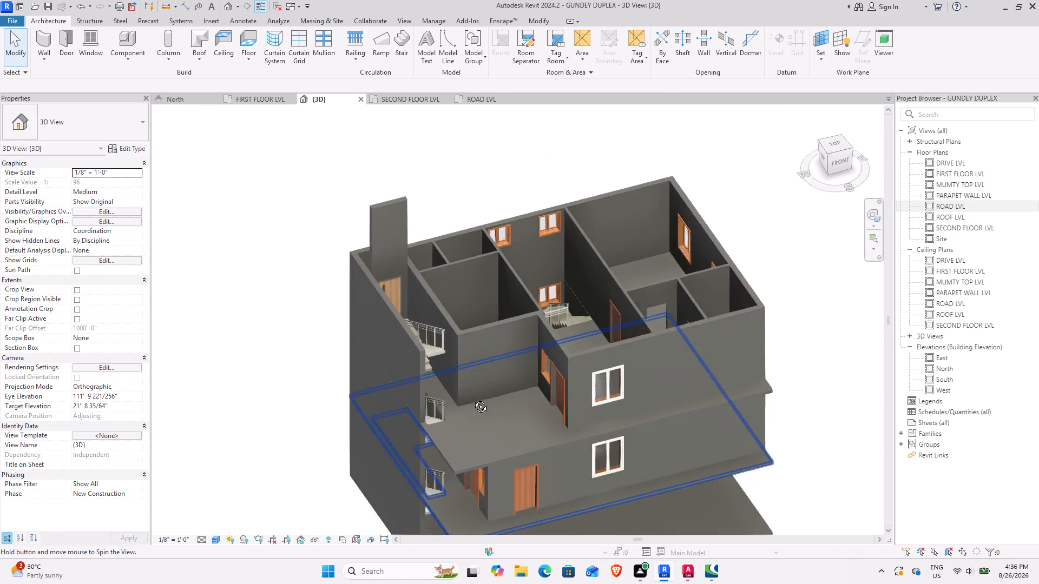
middle_click_drag(472, 399, 428, 401)
middle_click_drag(352, 432, 413, 384)
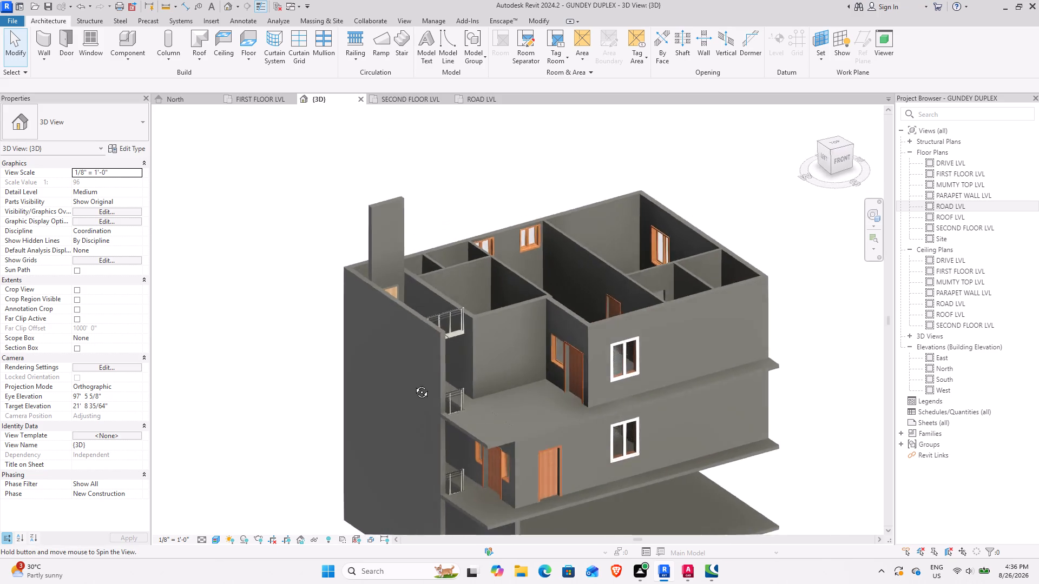
middle_click_drag(413, 384, 356, 422)
middle_click_drag(346, 446, 378, 426, "shift")
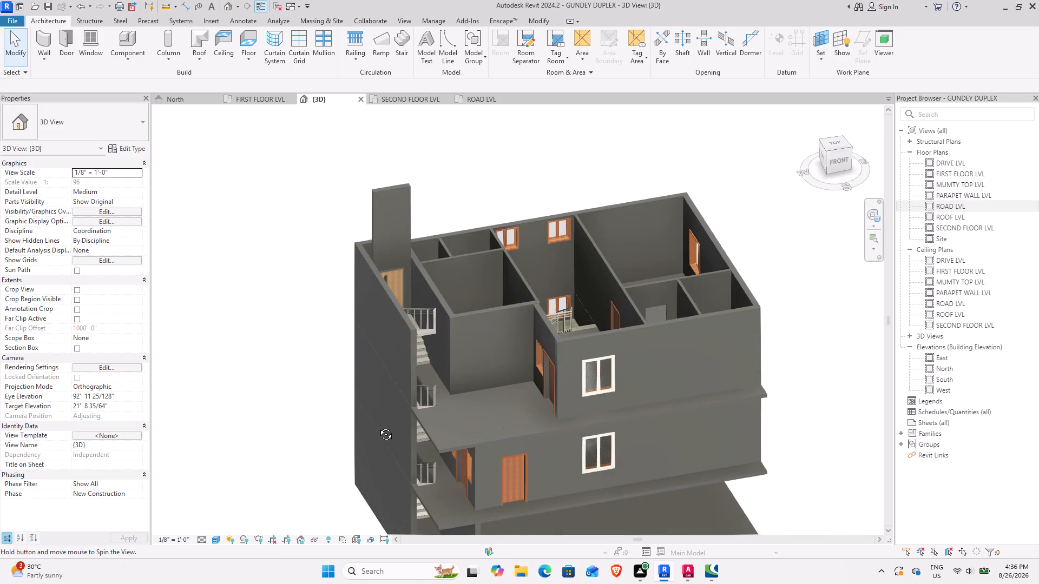
middle_click_drag(378, 426, 355, 435, "shift")
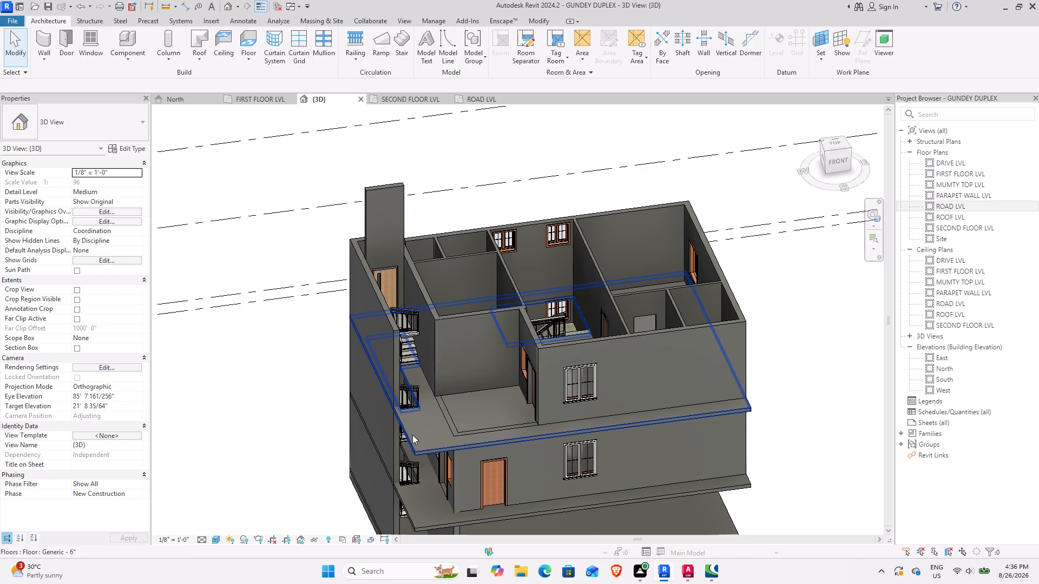
Copy the outer staircase's upper 36" x 84" passage door and paste it aligned to ROOF LVL.
middle_click_drag(415, 441, 379, 394, "shift")
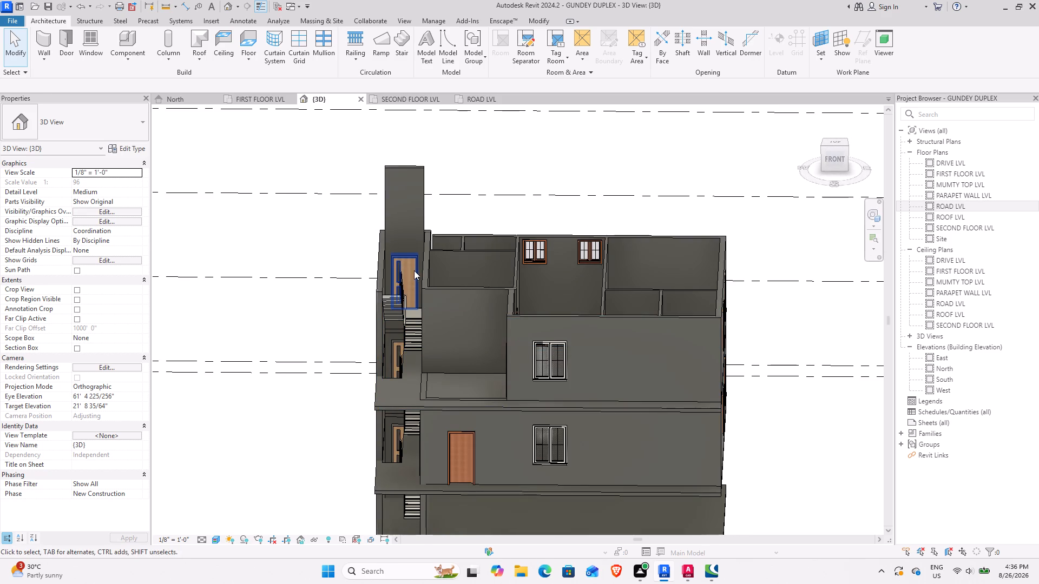
left_click(412, 267)
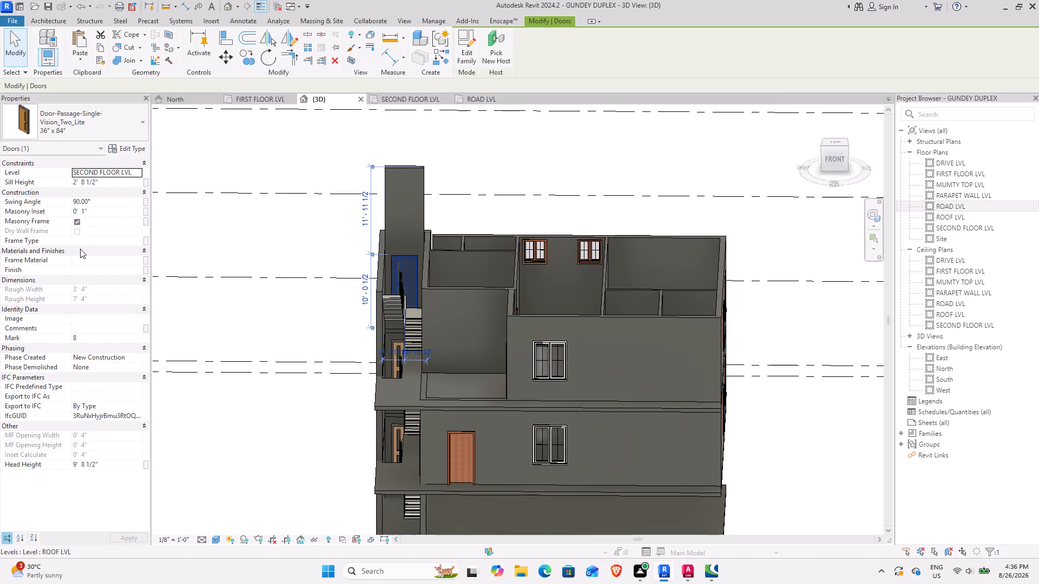
left_click(101, 51)
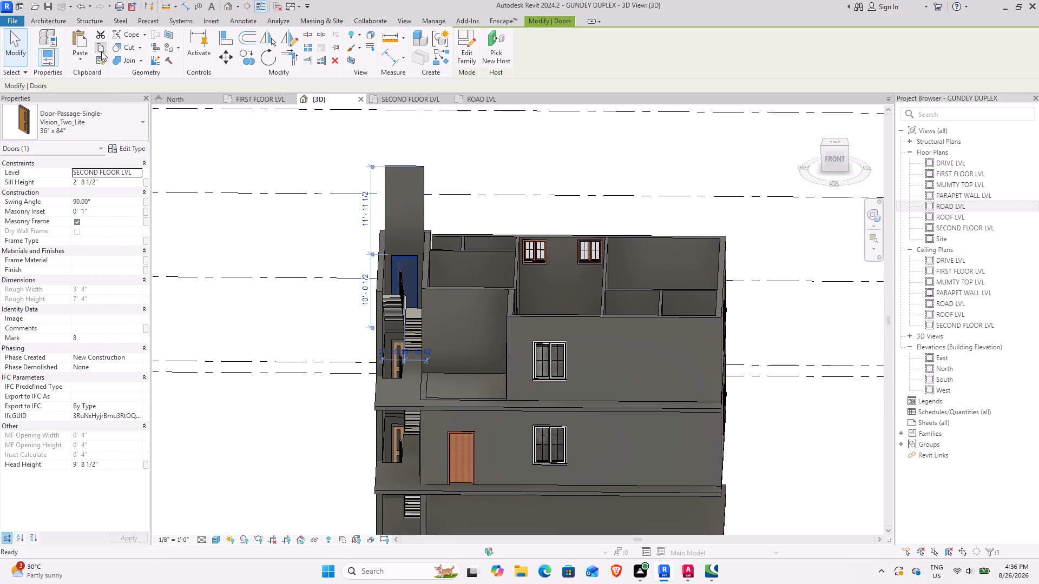
left_click(82, 54)
left_click(108, 106)
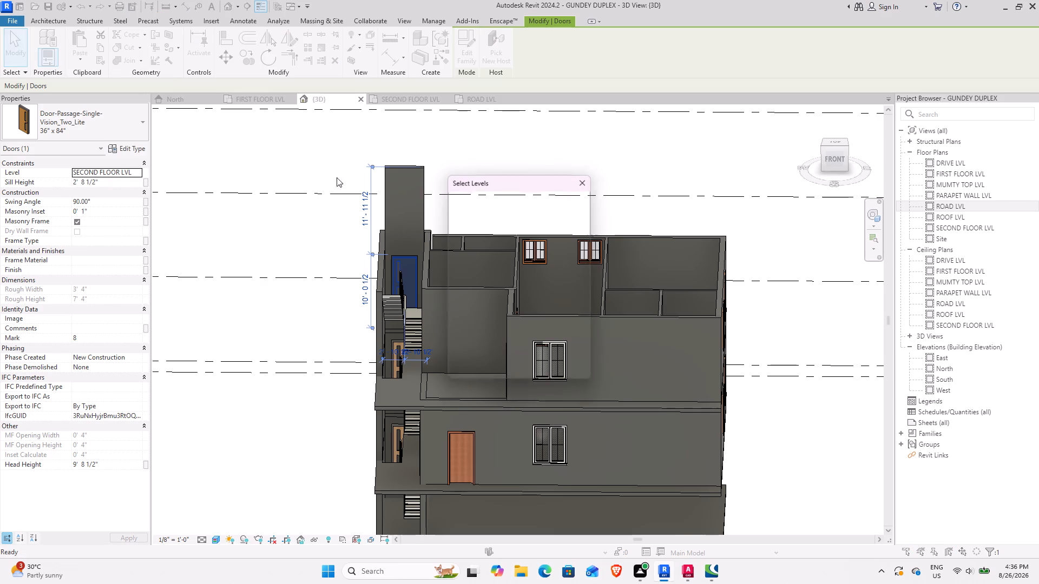
left_click(475, 247)
left_click(514, 366)
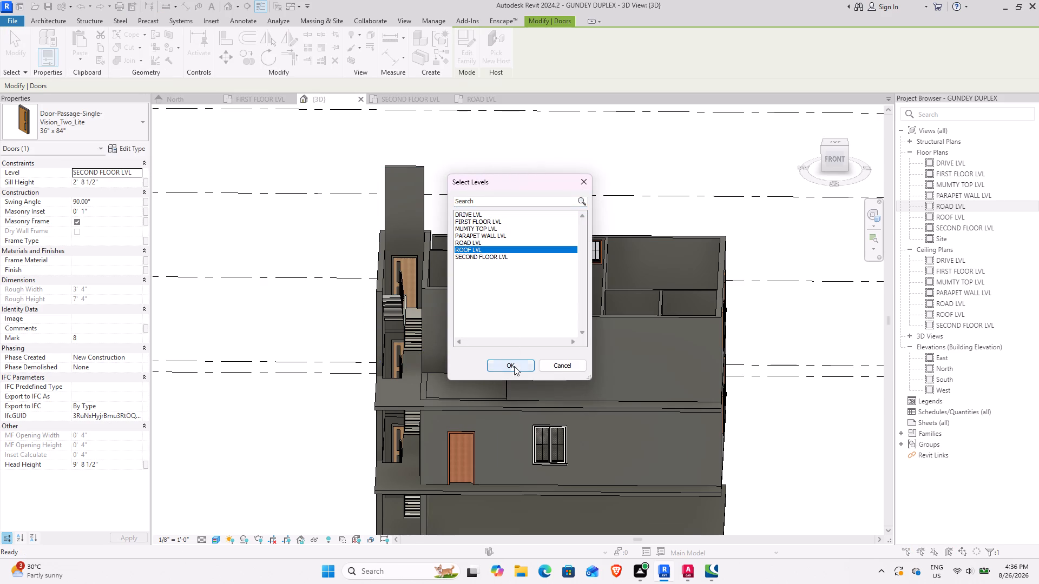
left_click(271, 473)
middle_click_drag(255, 450, 430, 418, "shift")
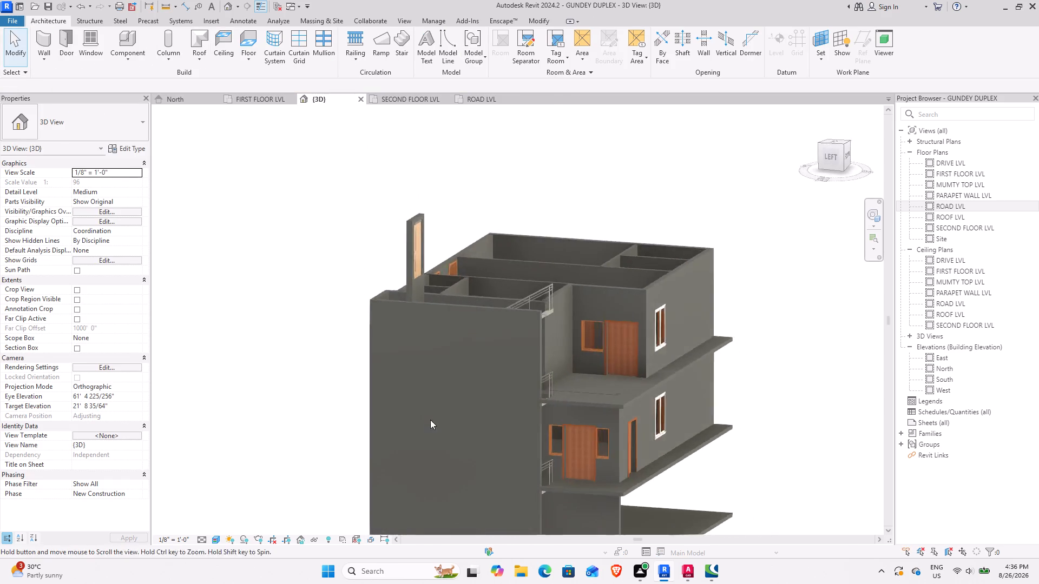
middle_click_drag(400, 428, 409, 474, "shift")
middle_click_drag(358, 386, 334, 429)
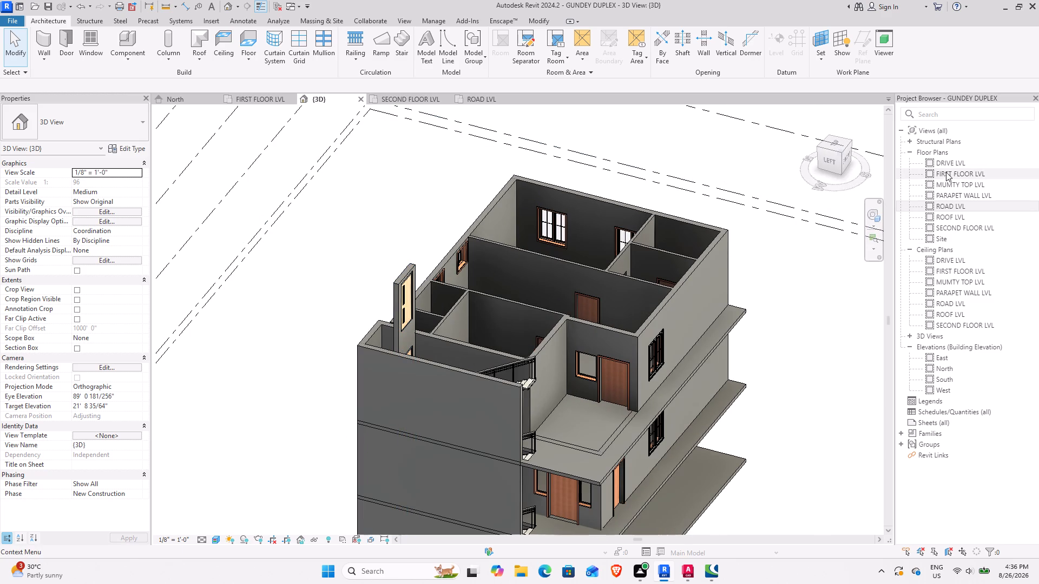
Open the ROOF LVL floor plan and set its underlay base level to FIRST FLOOR LVL.
double_click(959, 221)
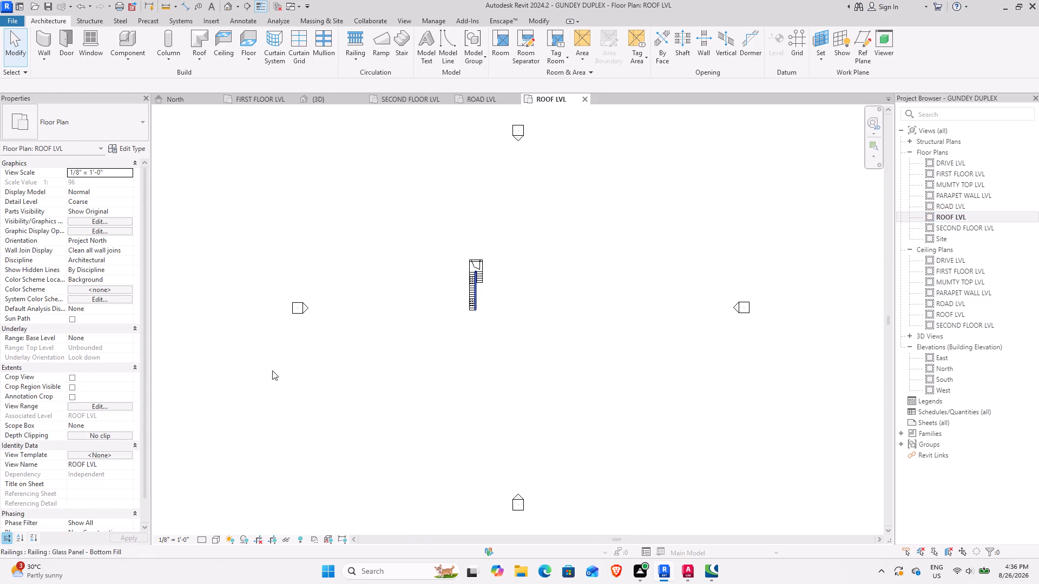
scroll(457, 245, "up", 9)
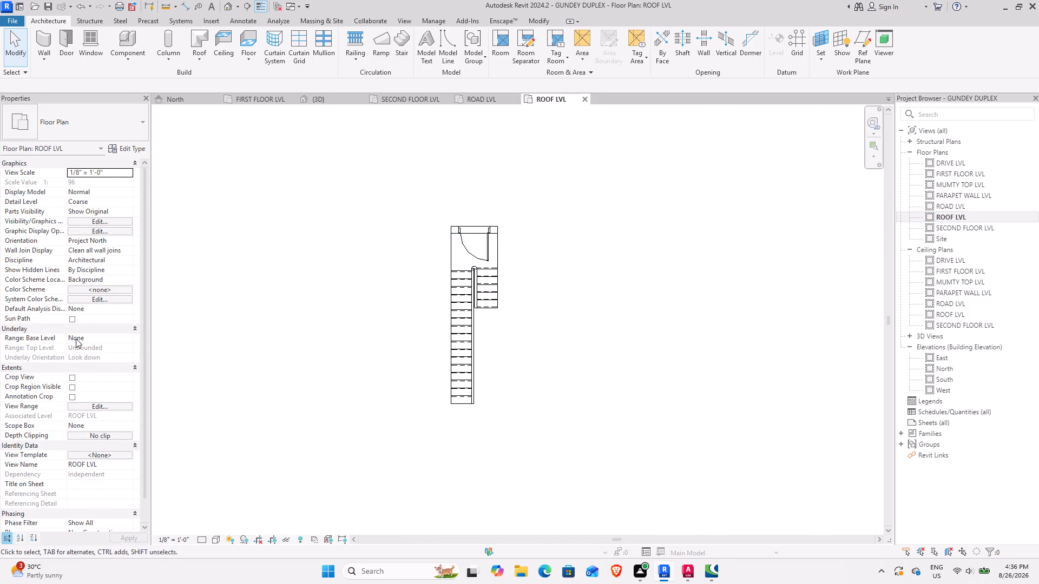
left_click(81, 339)
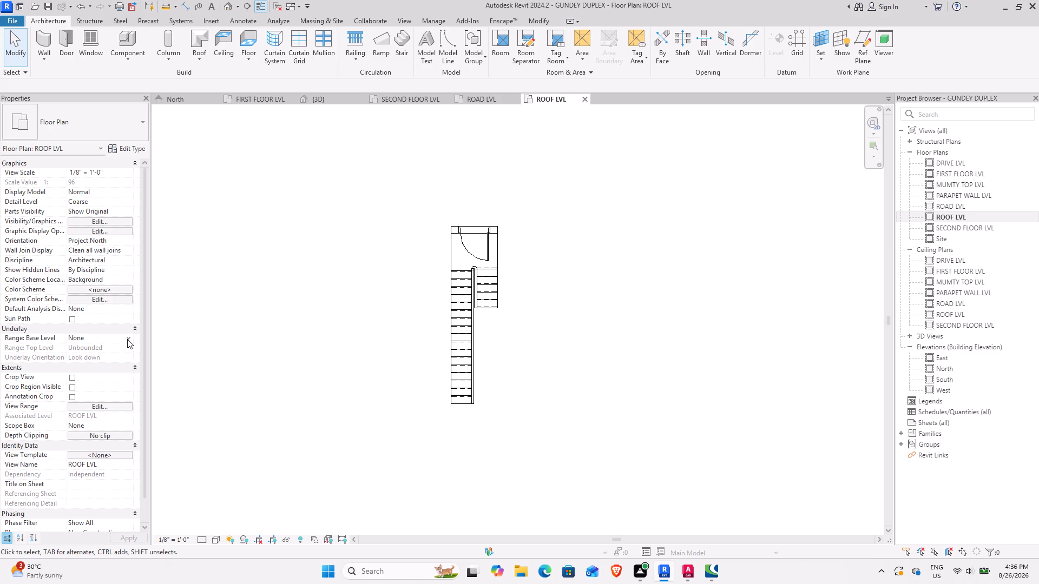
left_click(127, 339)
left_click(88, 372)
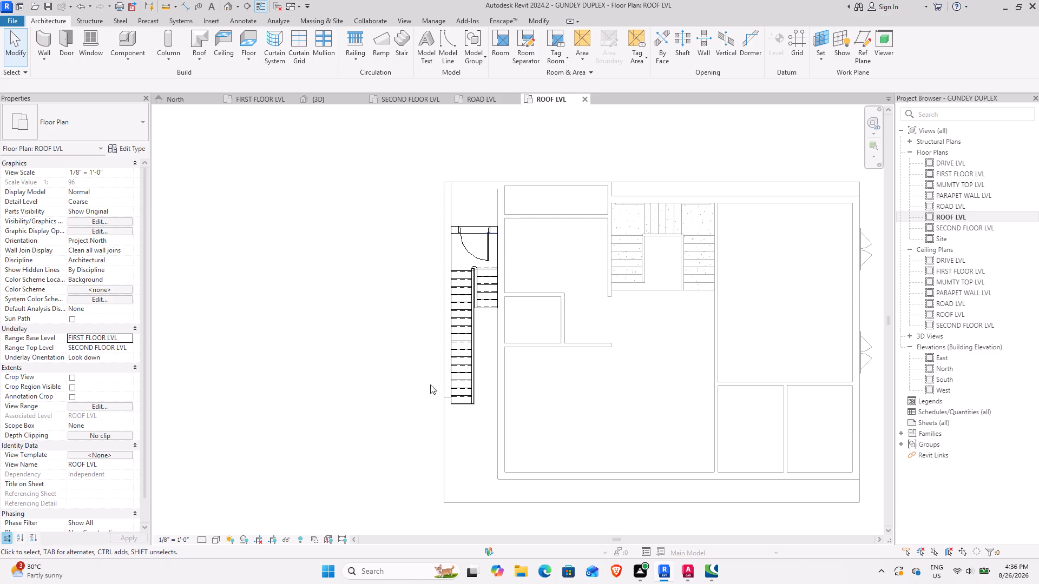
left_click(550, 406)
Draw a Basic Wall 9 from the staircase door wall's outer end back to the building's rear edge.
scroll(471, 195, "up", 7)
middle_click_drag(464, 211, 429, 272)
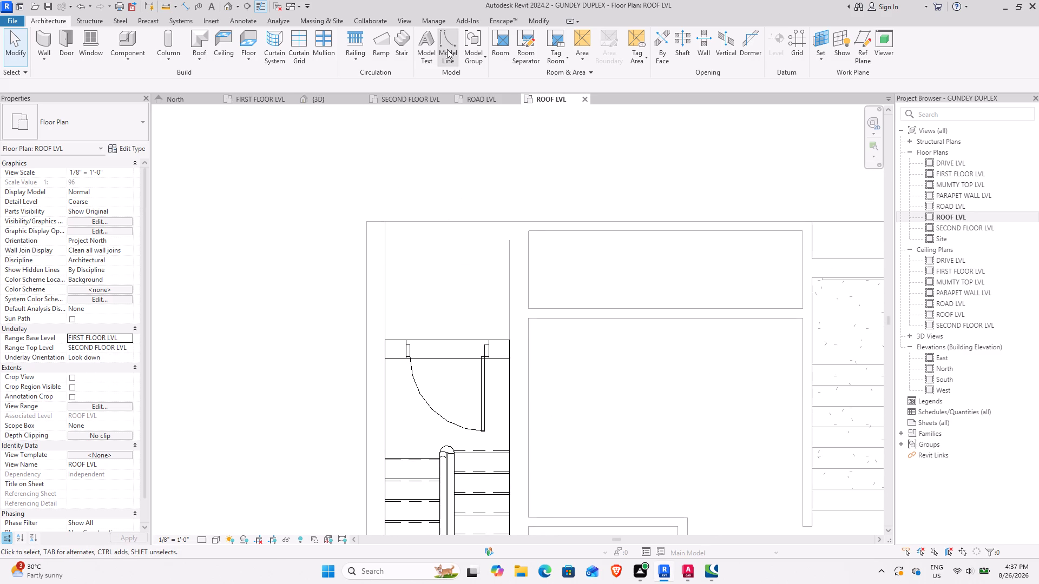
left_click(49, 42)
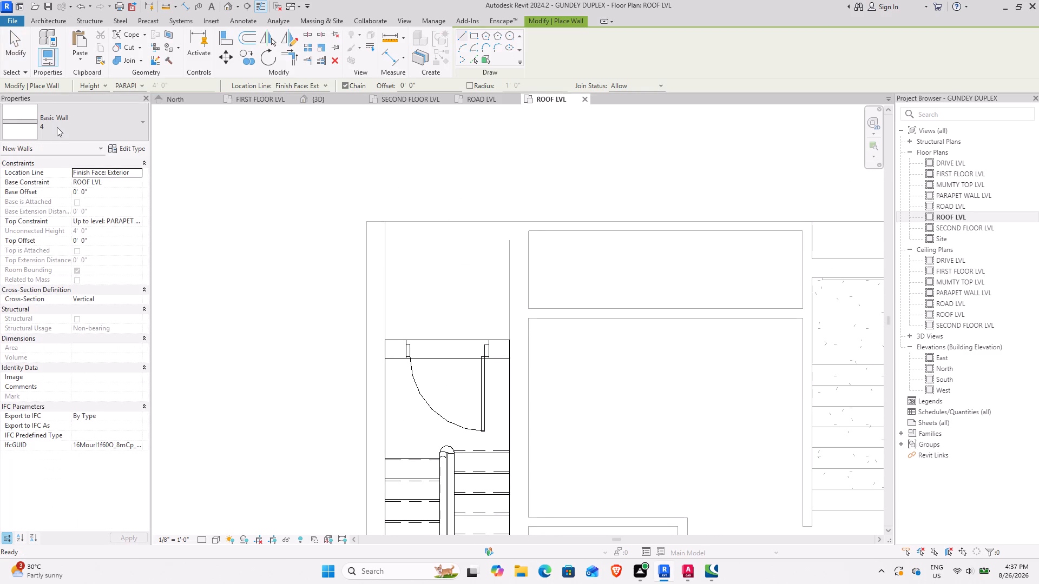
left_click(57, 127)
left_click(29, 205)
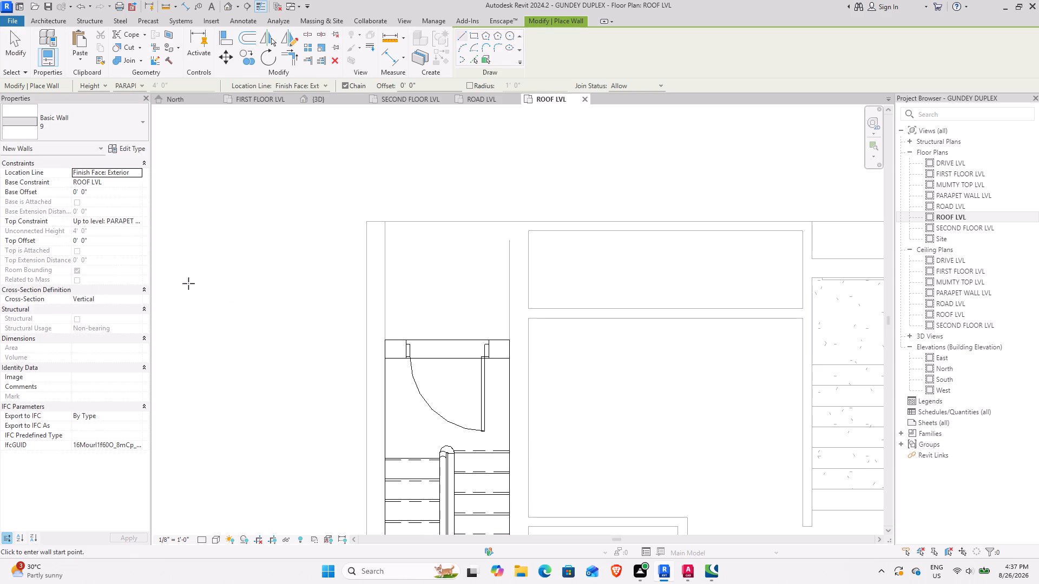
left_click(383, 357)
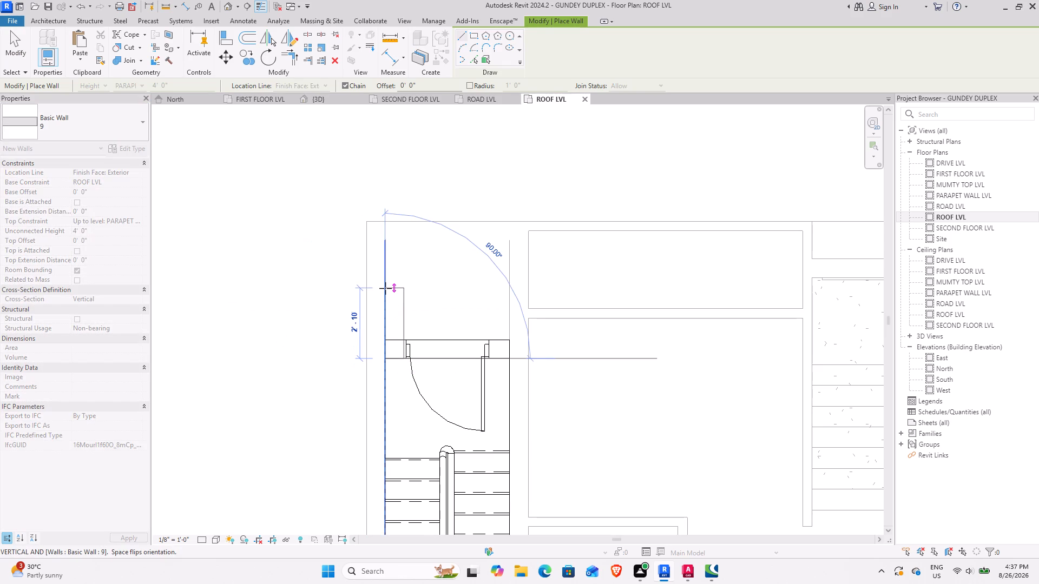
key("space")
left_click(382, 224)
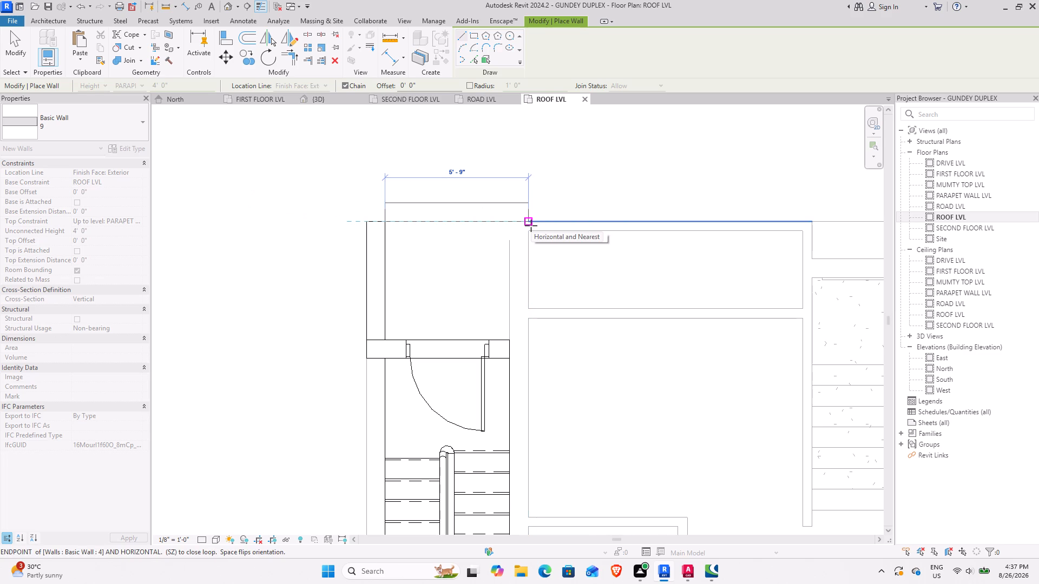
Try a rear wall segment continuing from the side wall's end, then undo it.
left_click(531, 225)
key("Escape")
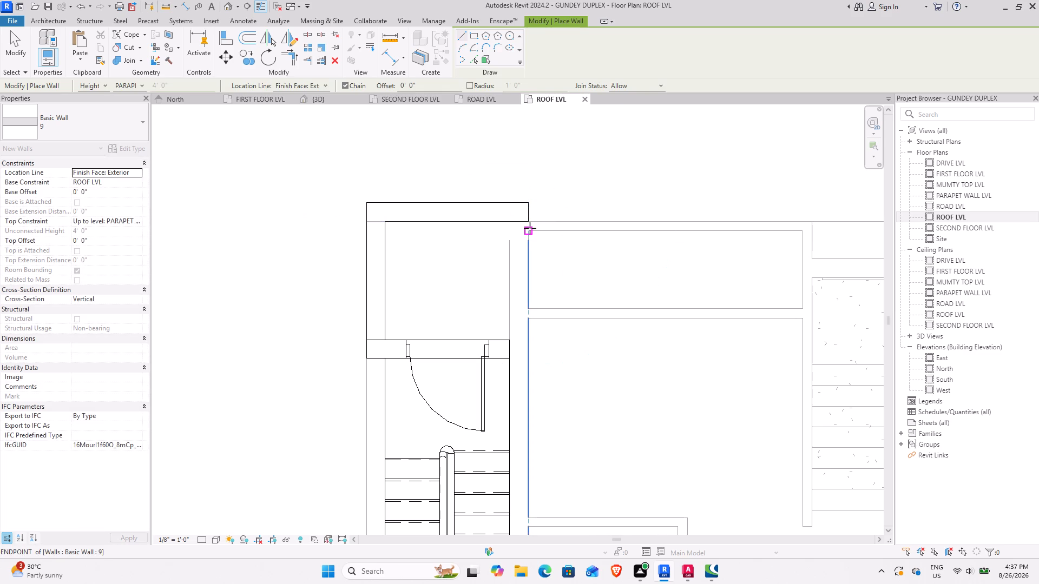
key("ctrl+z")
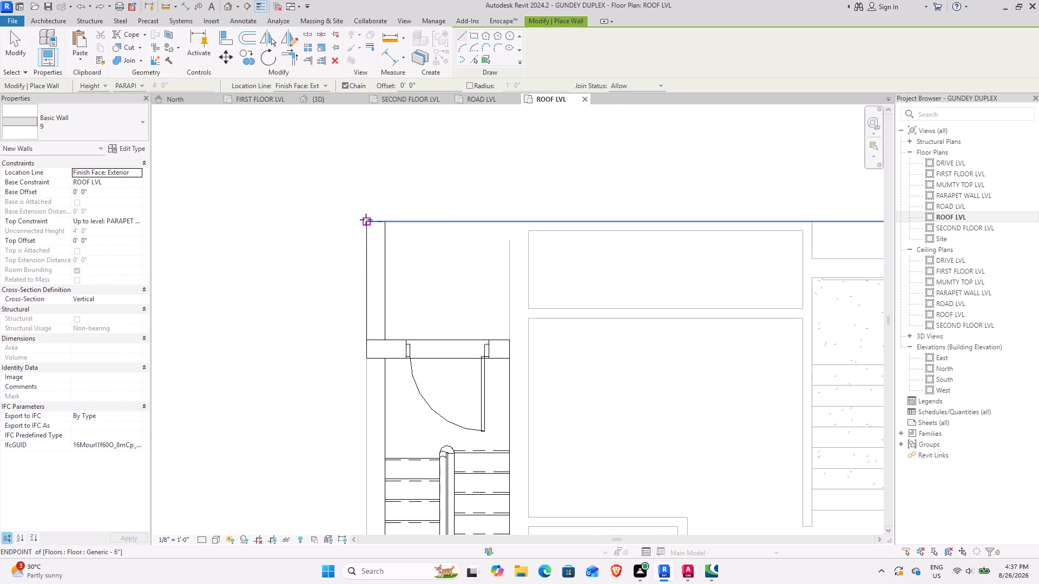
Draw the rear wall 6' 6" from the slab's outer corner, then the inner side wall 5' 6" to the door wall.
left_click(366, 220)
key("space")
key("space")
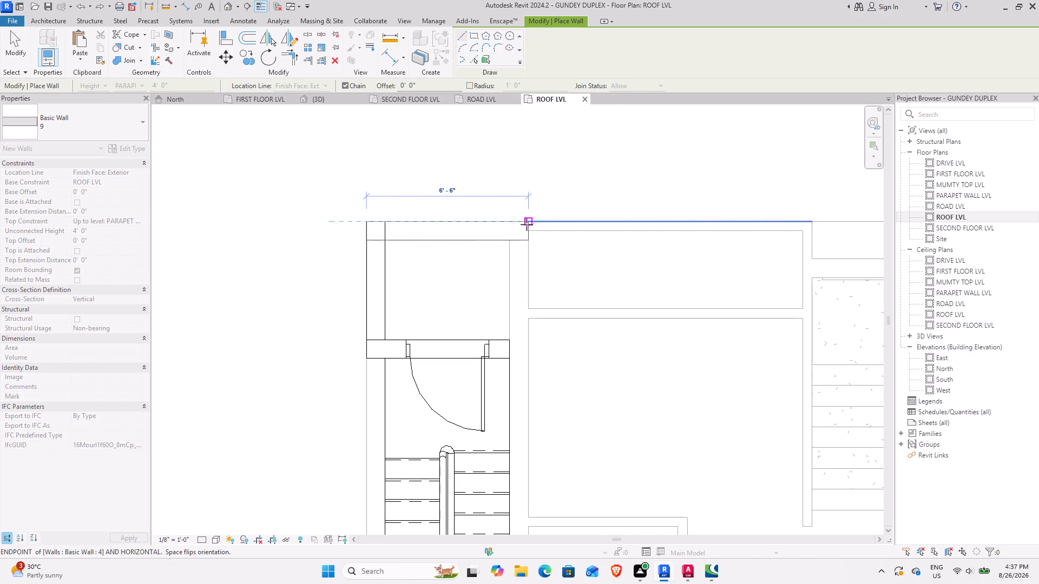
left_click(531, 226)
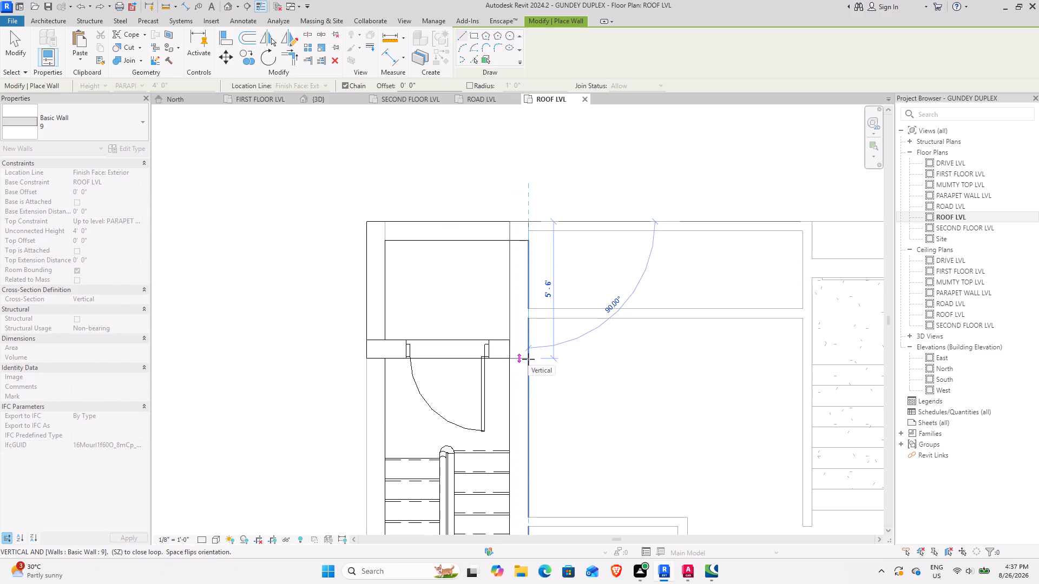
left_click(528, 359)
key("Escape")
key("Escape")
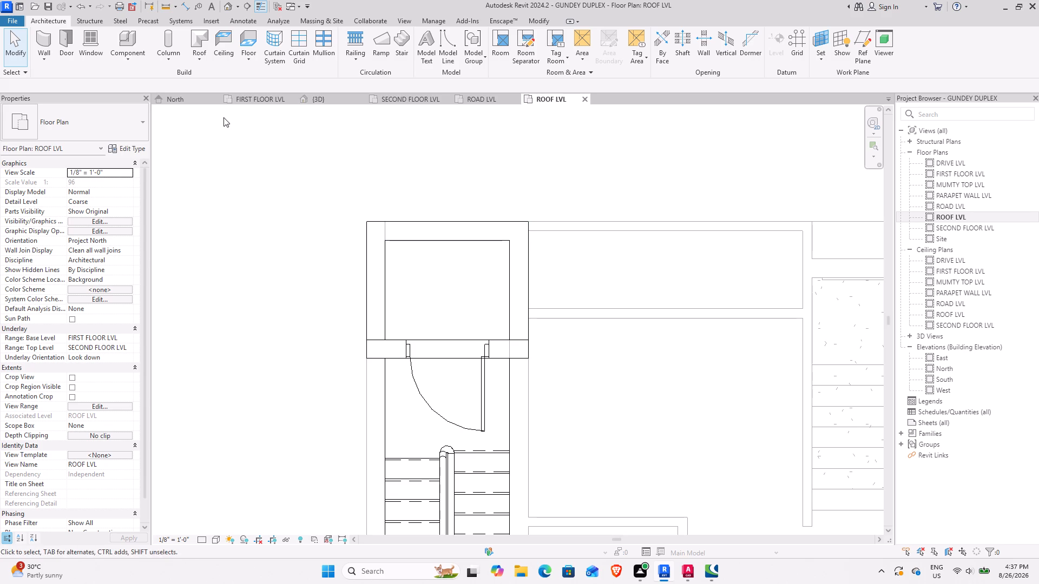
Select the three new ROOF LVL walls behind the staircase door in the 3D view.
left_click(327, 103)
middle_click_drag(365, 327, 369, 321, "shift")
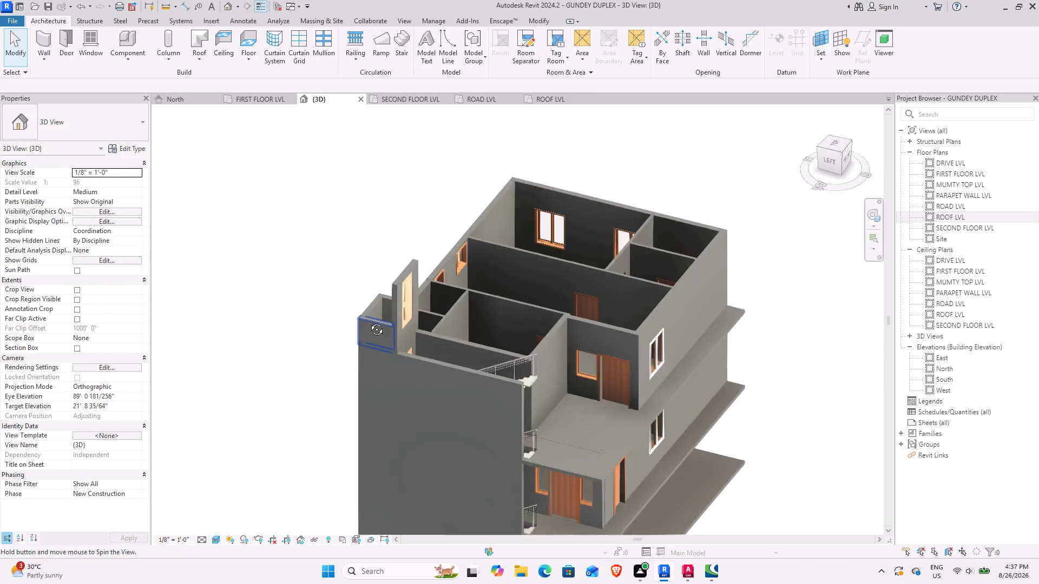
middle_click_drag(369, 321, 389, 272, "shift")
left_click(396, 303)
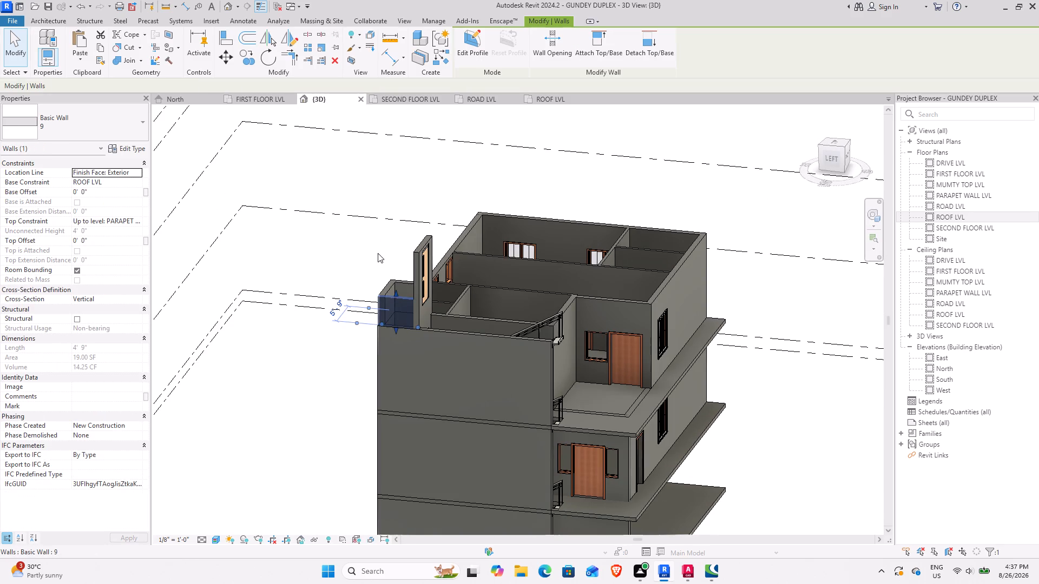
scroll(377, 251, "up", 2)
middle_click_drag(359, 282, 405, 377, "shift")
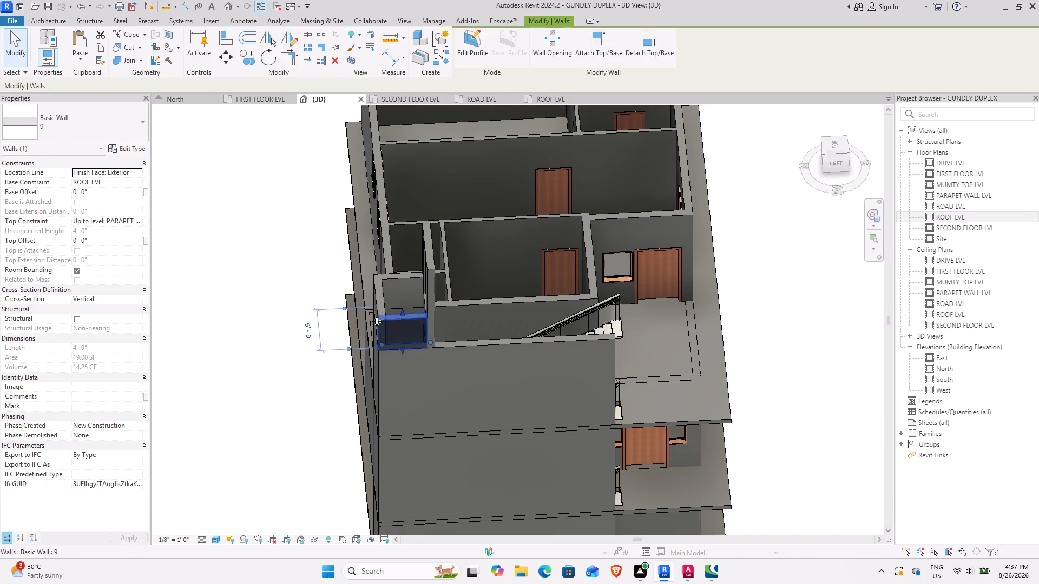
middle_click_drag(377, 321, 449, 260, "shift")
left_click(371, 313, "ctrl")
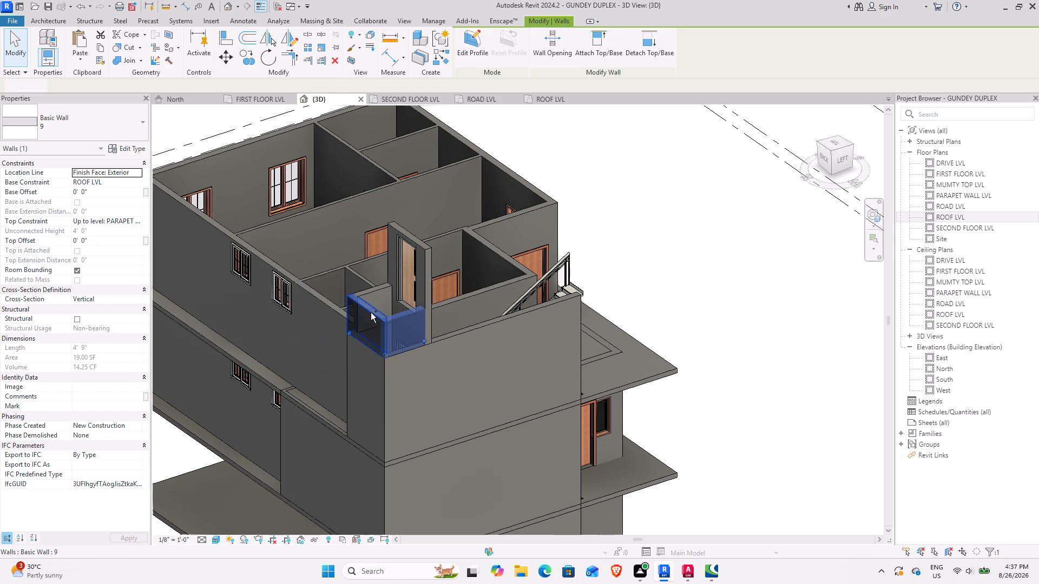
left_click(376, 290, "ctrl")
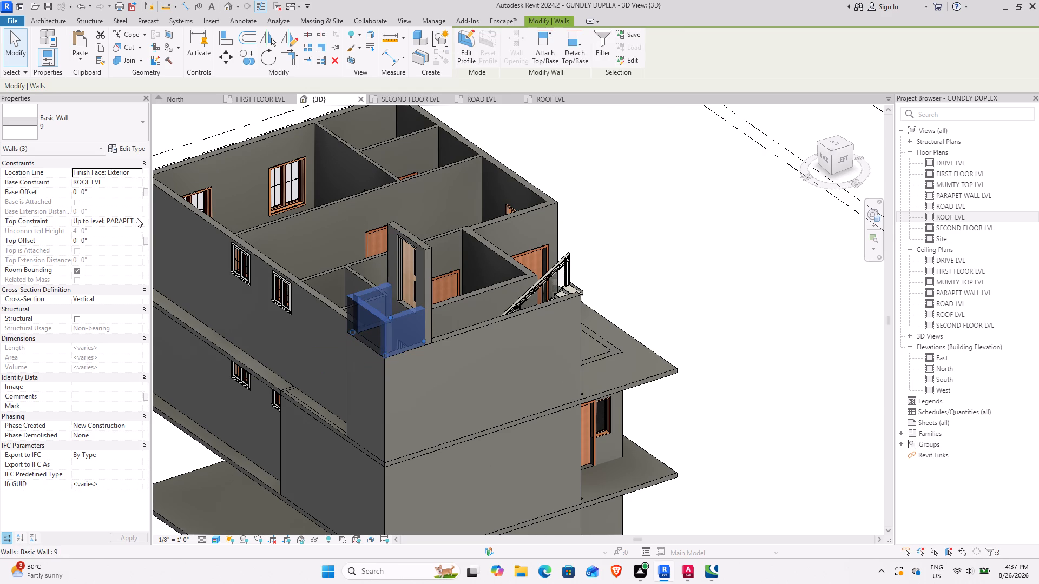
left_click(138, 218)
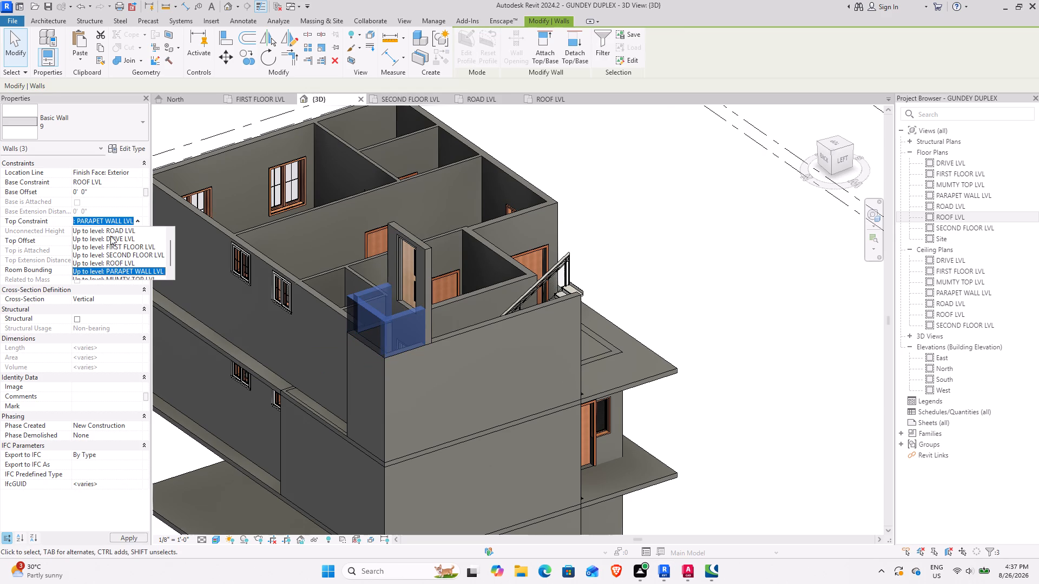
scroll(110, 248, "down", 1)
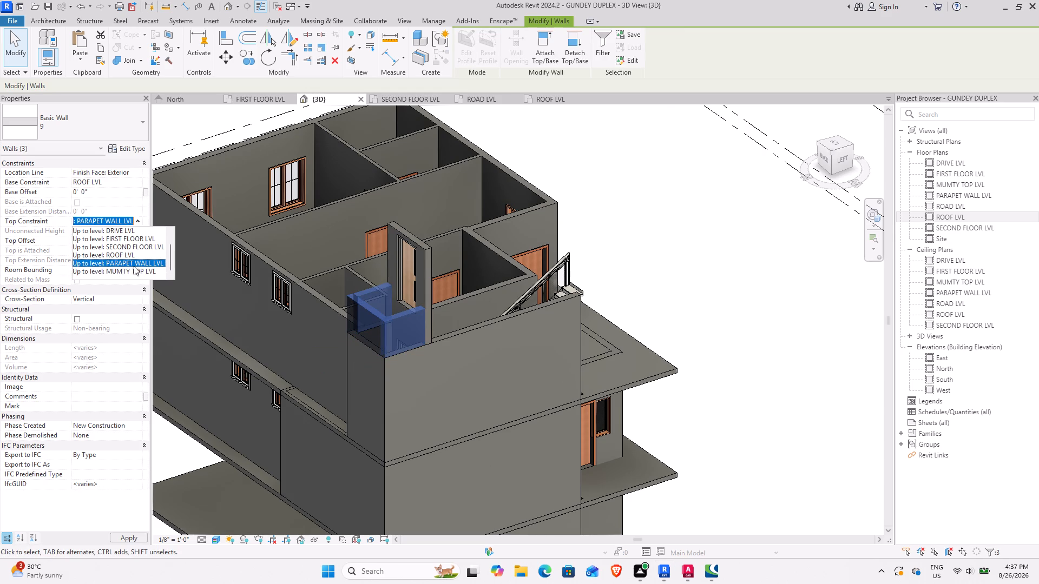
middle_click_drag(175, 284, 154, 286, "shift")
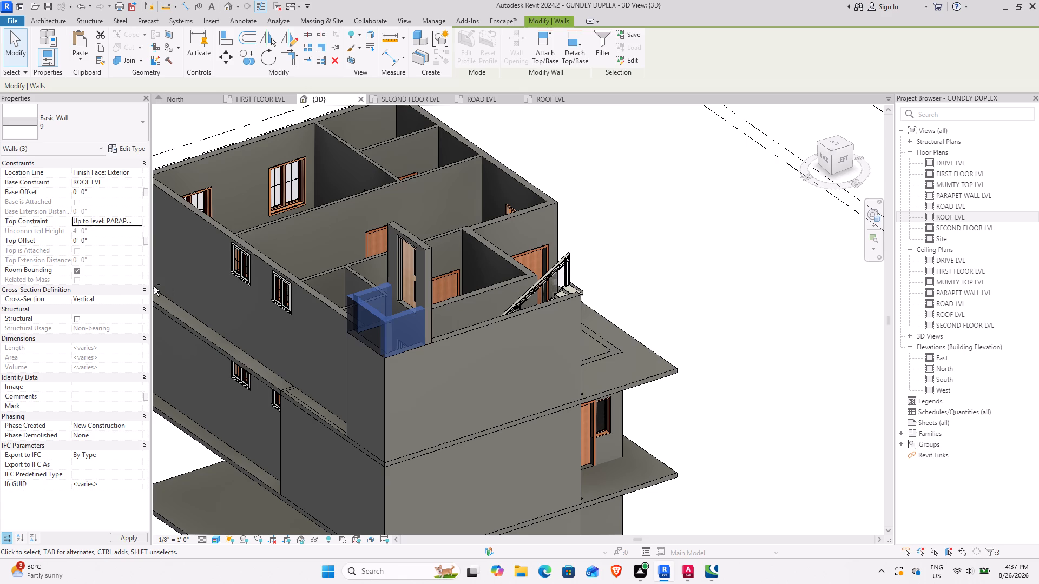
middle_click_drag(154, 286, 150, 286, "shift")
Set the top constraint of the three selected ROOF LVL enclosure walls to Unconnected.
middle_click_drag(313, 312, 218, 312, "shift")
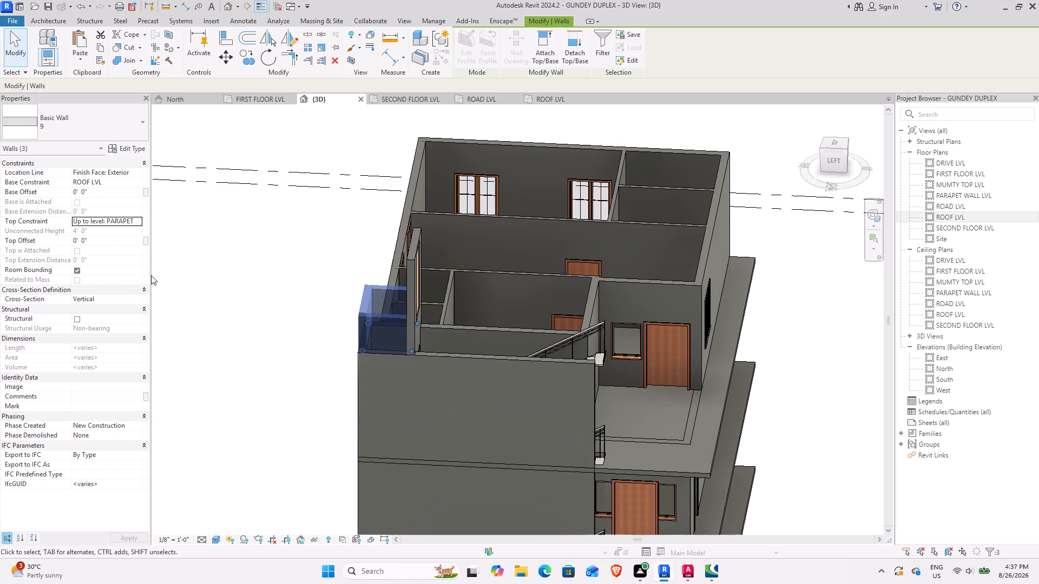
middle_click_drag(289, 336, 144, 360, "shift")
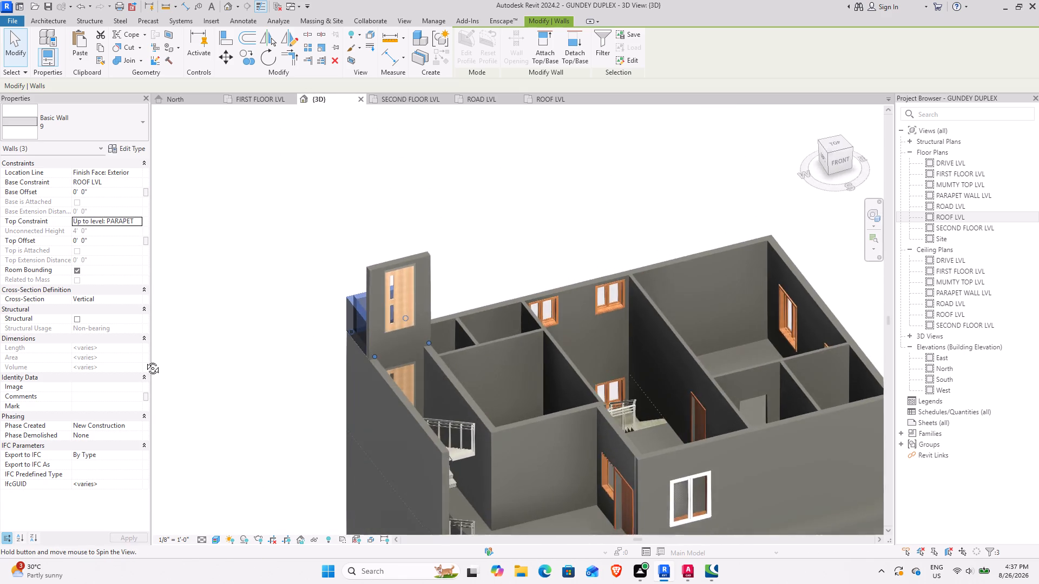
middle_click_drag(144, 360, 149, 361, "shift")
middle_click_drag(233, 371, 188, 368, "shift")
middle_click(253, 381, "shift")
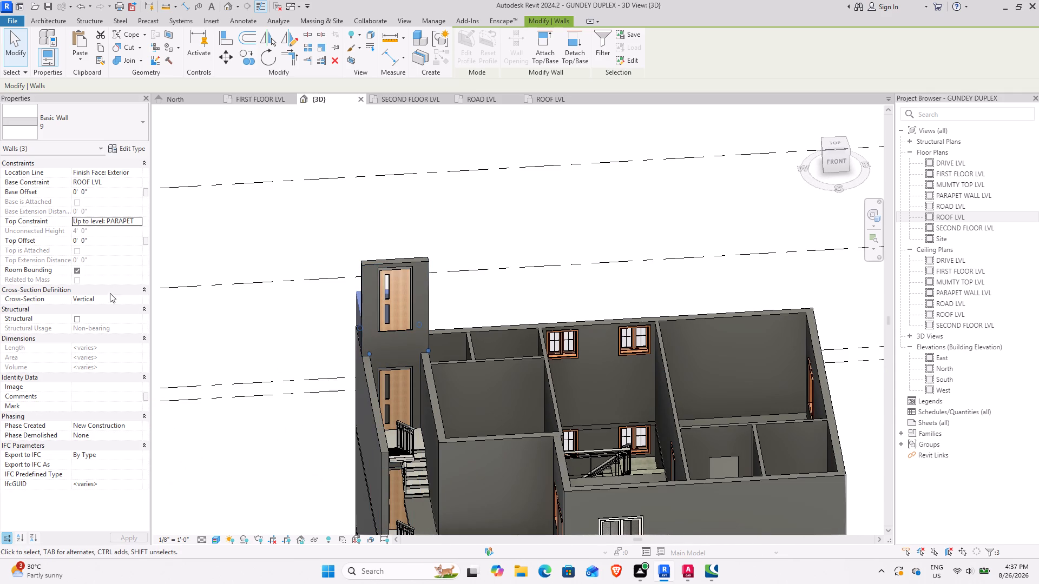
left_click(136, 221)
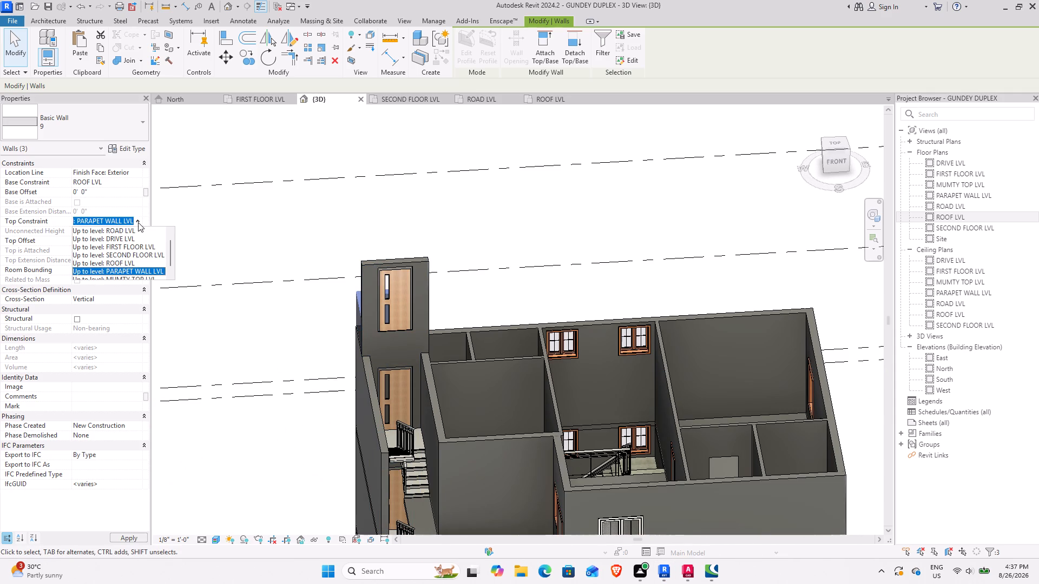
scroll(108, 237, "up", 3)
left_click(108, 233)
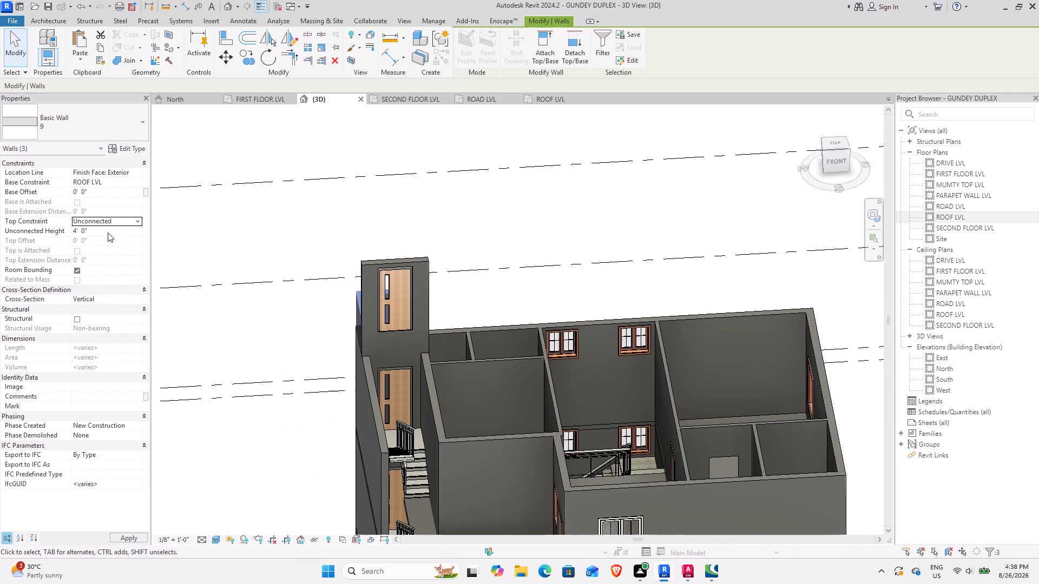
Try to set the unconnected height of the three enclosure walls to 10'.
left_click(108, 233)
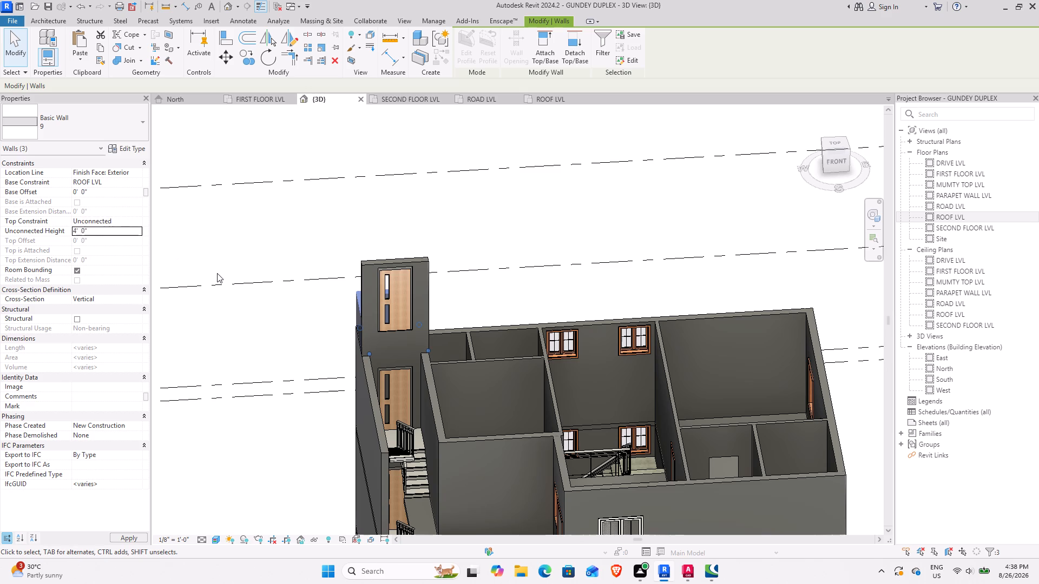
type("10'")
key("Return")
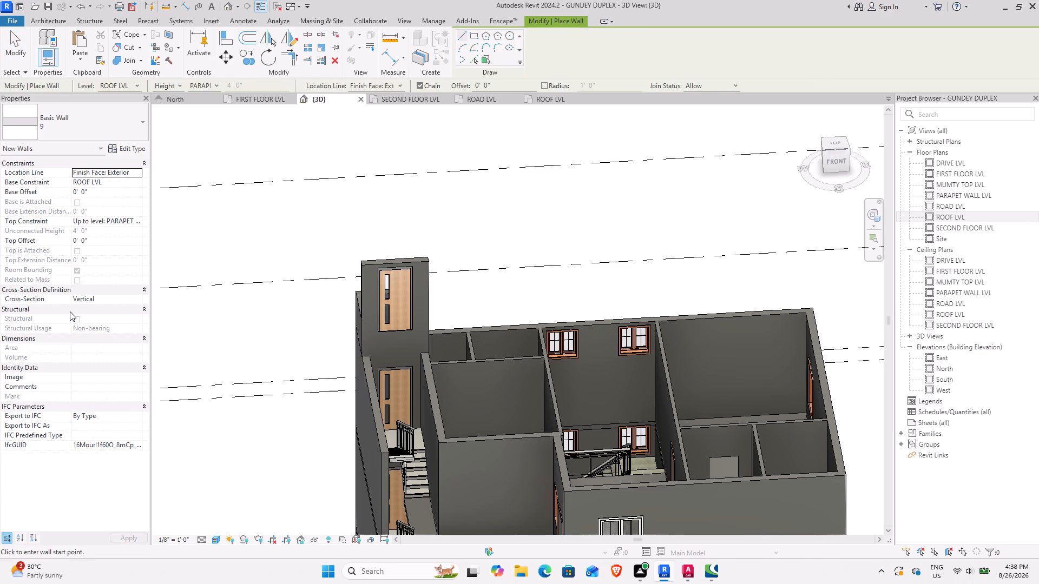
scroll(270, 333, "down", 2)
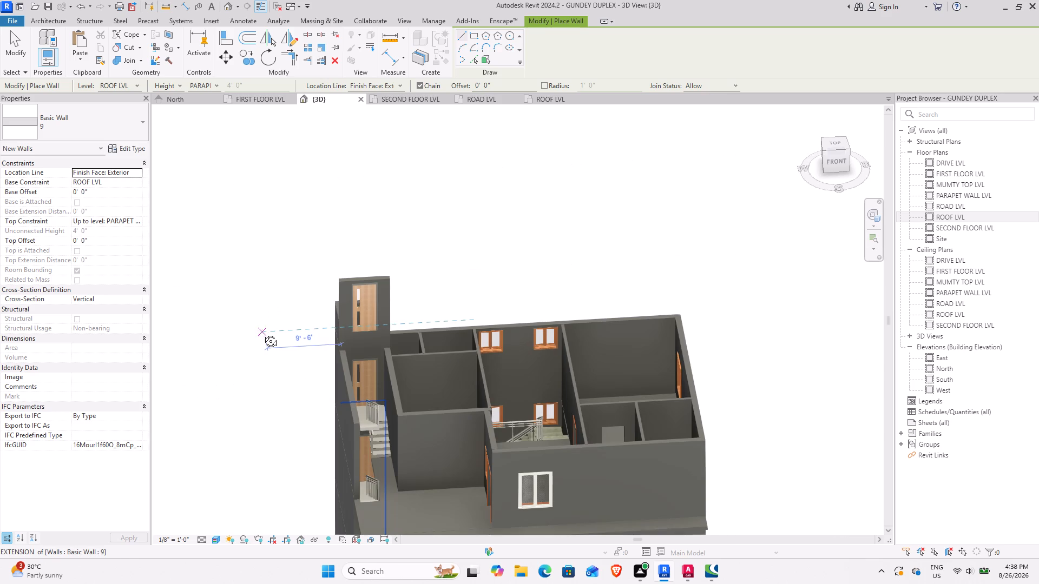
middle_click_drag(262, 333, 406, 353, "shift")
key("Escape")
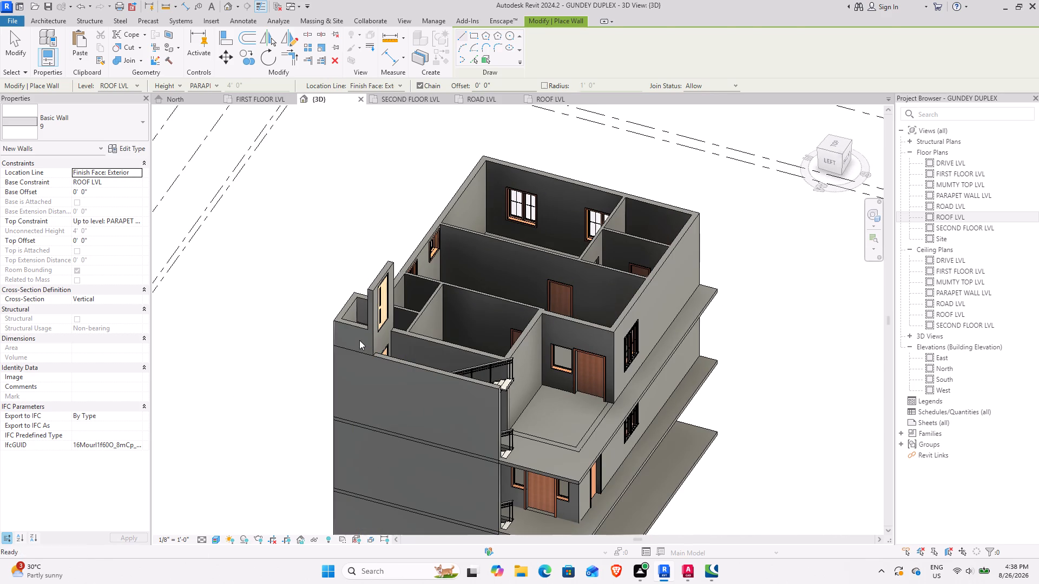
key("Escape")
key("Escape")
Reselect the three ROOF LVL enclosure walls behind the staircase door and set their unconnected height to 10'.
left_click(357, 327)
left_click(346, 302, "ctrl")
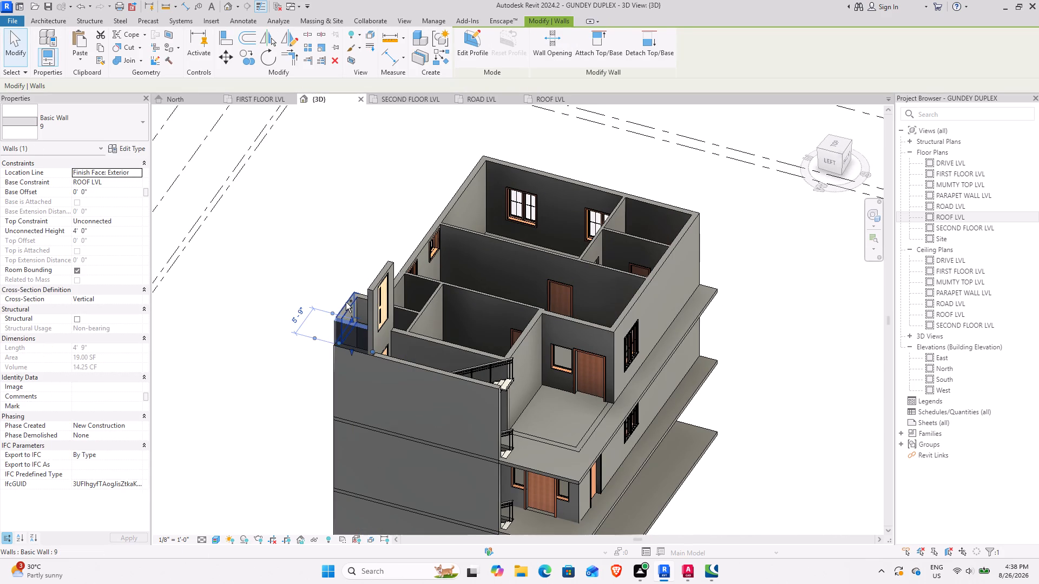
middle_click_drag(344, 305, 396, 333, "shift")
left_click(362, 301, "ctrl")
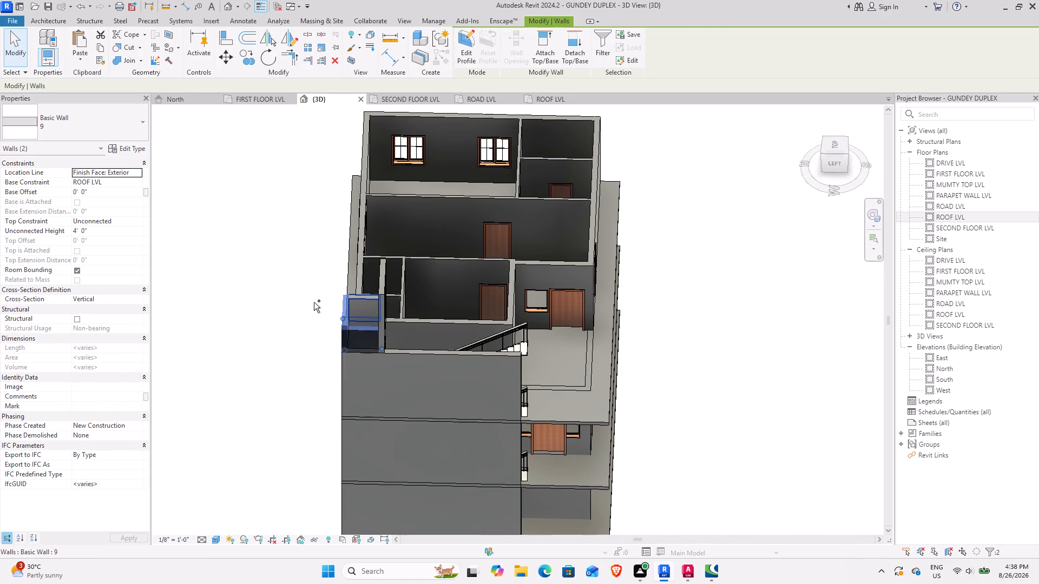
left_click(109, 228)
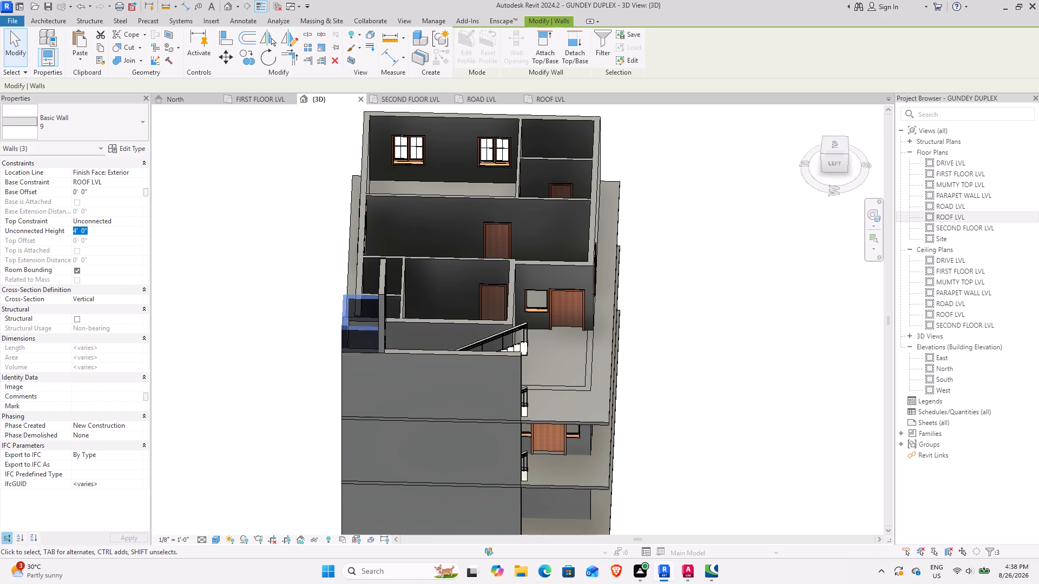
type("10")
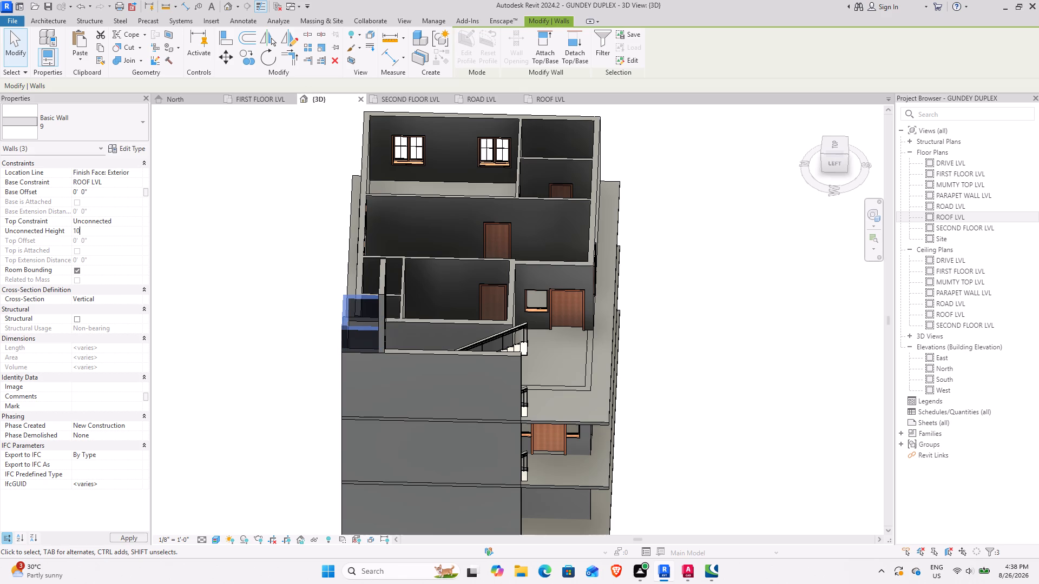
key("apostrophe")
key("Return")
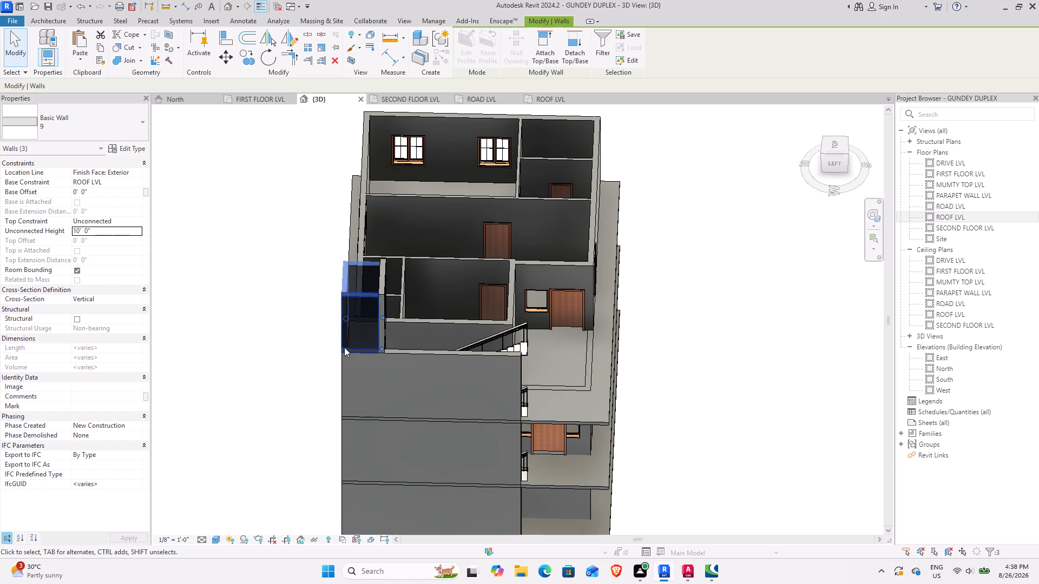
left_click(310, 346)
middle_click_drag(327, 348, 241, 271, "shift")
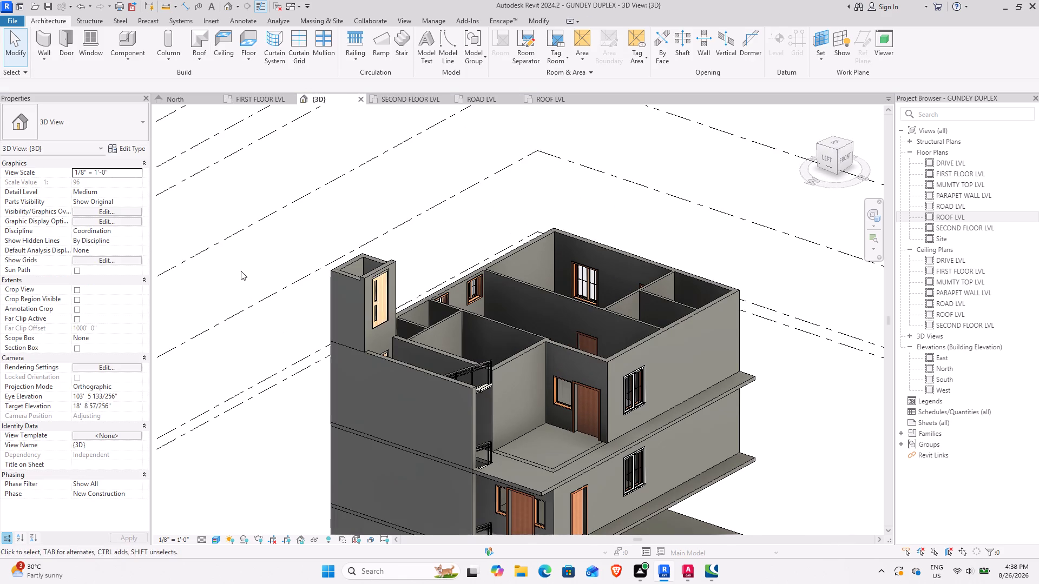
Delete the ROOF LVL door from the staircase enclosure's front wall.
scroll(365, 266, "up", 8)
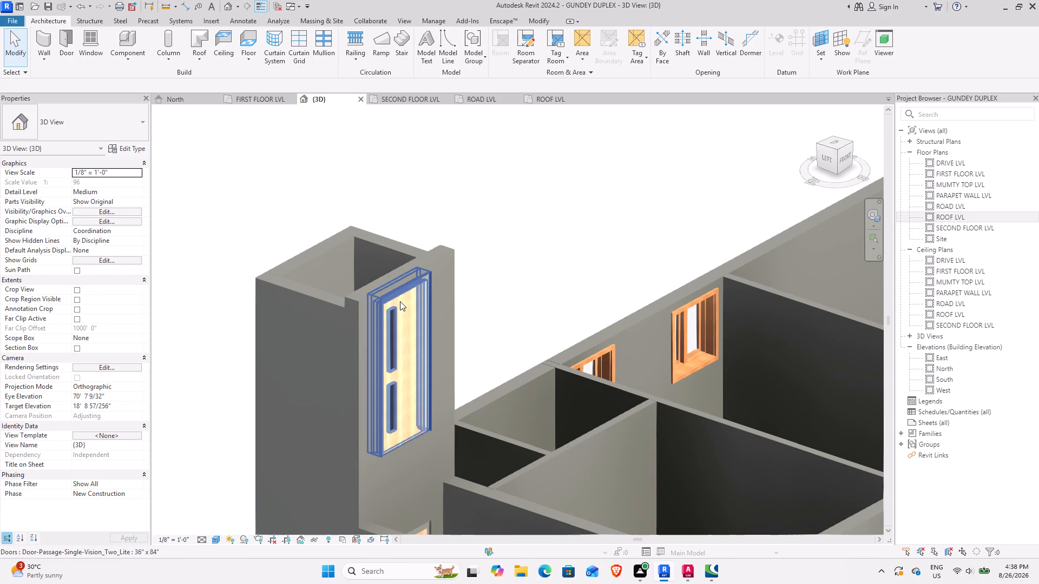
left_click(400, 301)
left_click(331, 63)
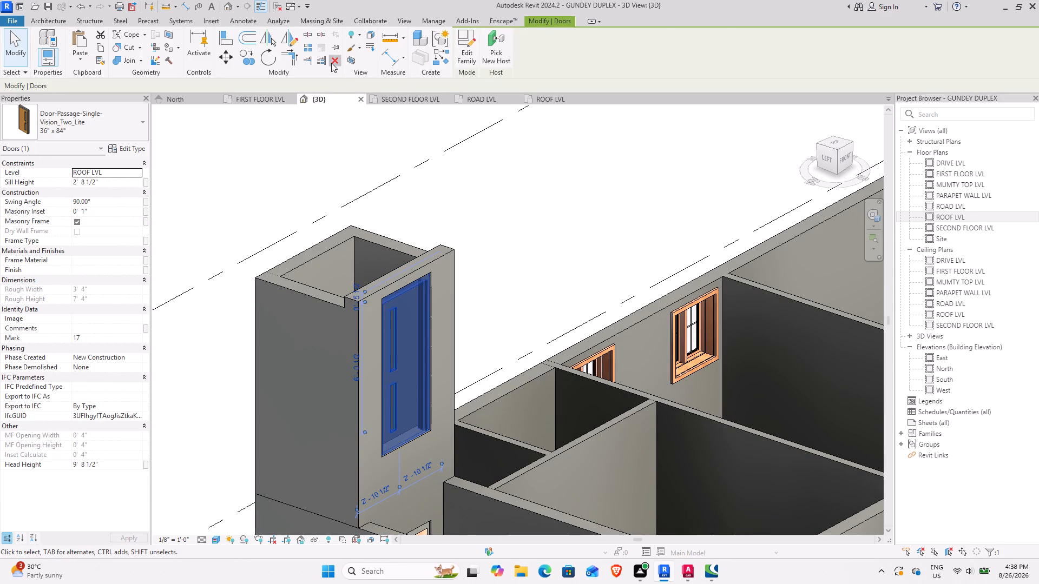
Lower the enclosure's front wall to match the adjoining walls' tops, with a top offset of about -0' 6" from the mumty top level.
left_click(376, 291)
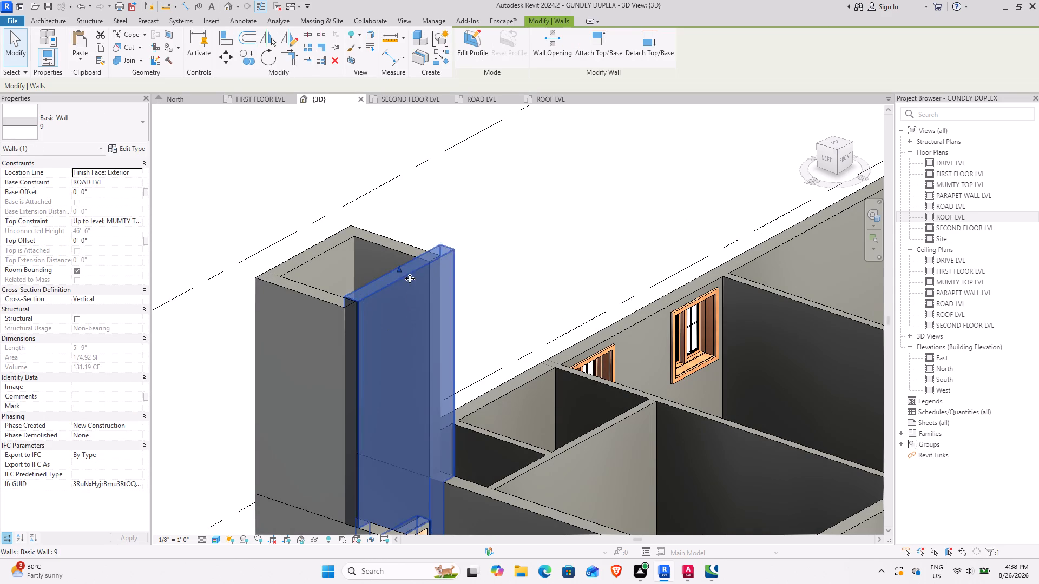
left_click_drag(397, 268, 398, 281)
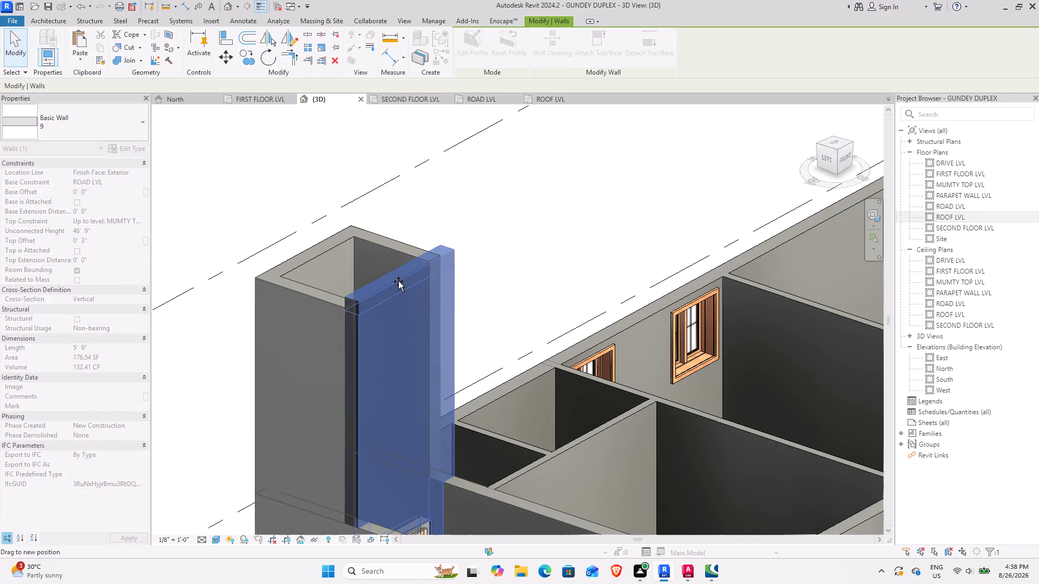
left_click_drag(398, 281, 396, 283)
scroll(321, 294, "up", 7)
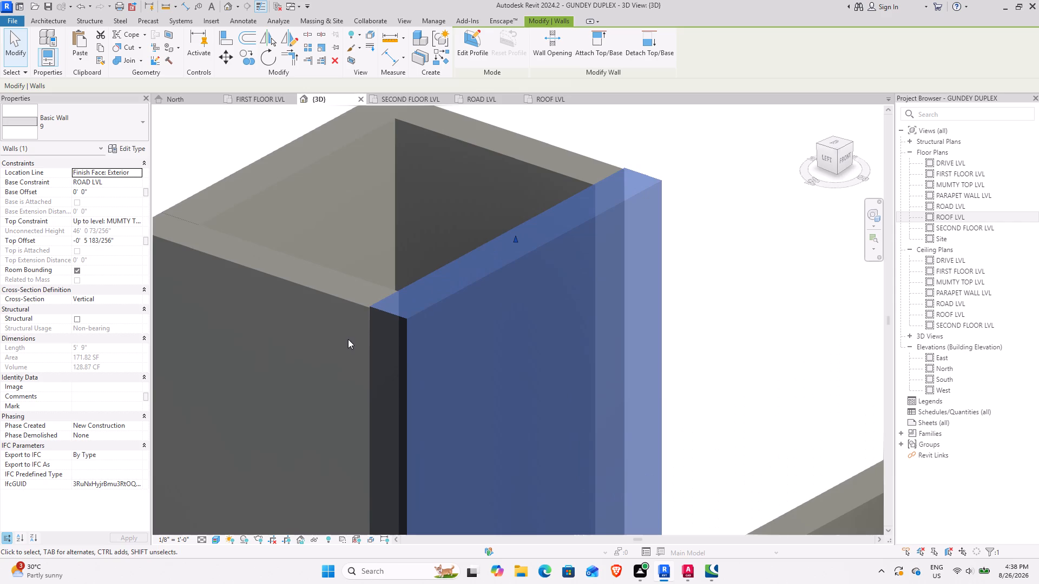
middle_click_drag(358, 334, 405, 252, "shift")
middle_click_drag(404, 248, 353, 391)
middle_click_drag(347, 342, 378, 304, "shift")
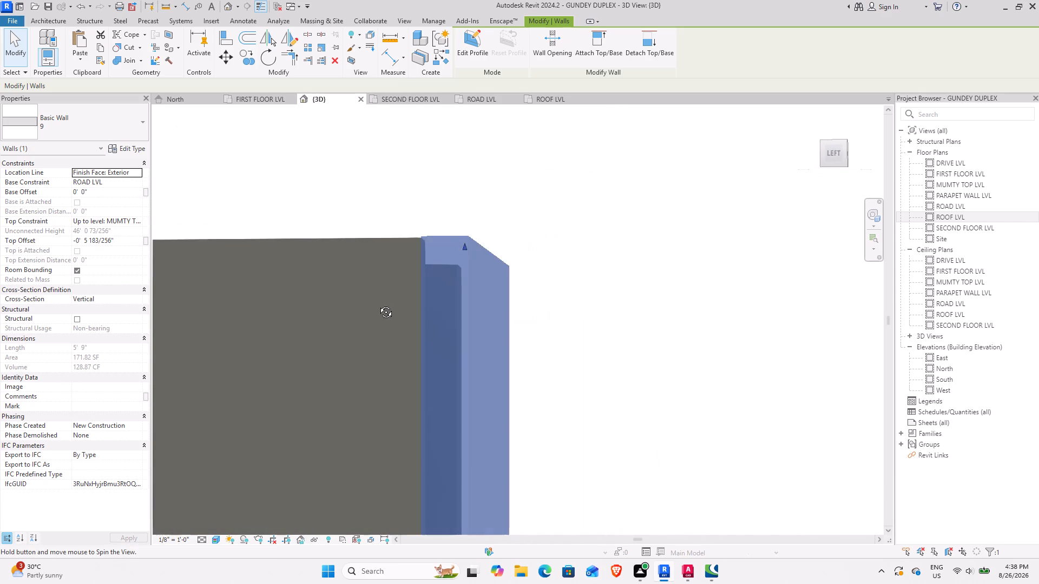
middle_click_drag(378, 304, 394, 316, "shift")
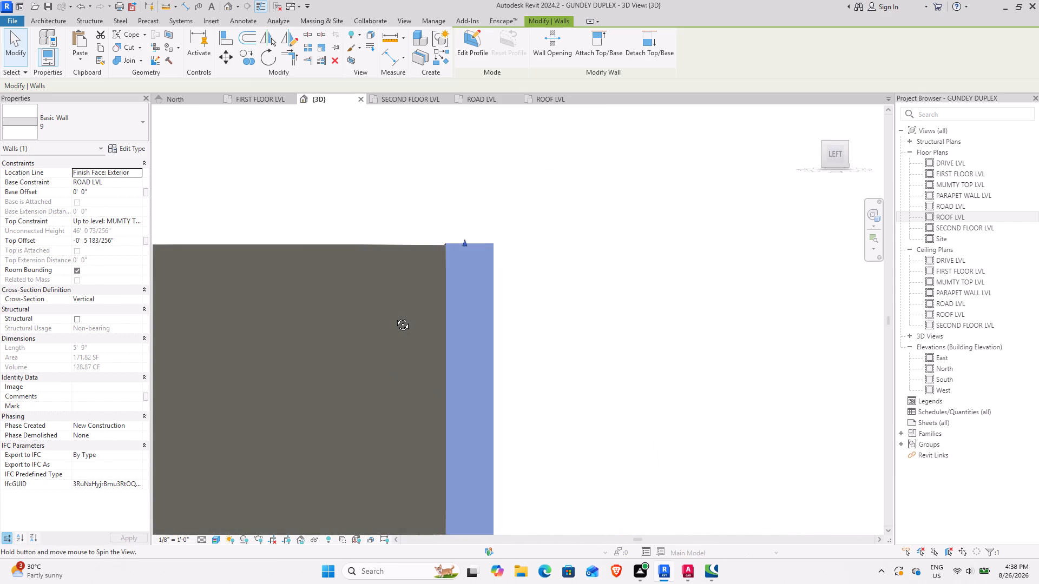
middle_click_drag(394, 316, 391, 318, "shift")
left_click_drag(832, 143, 828, 130)
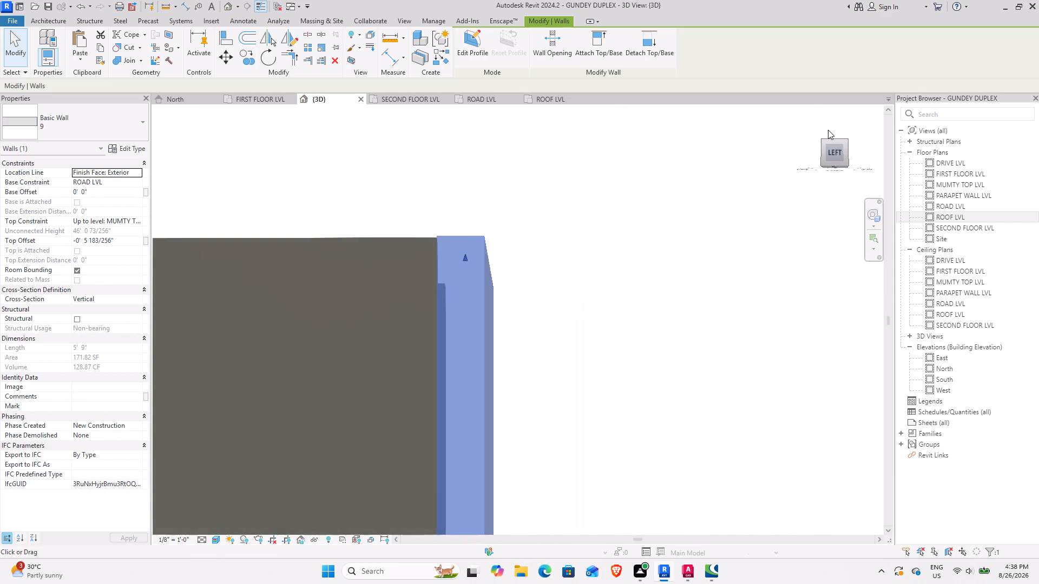
left_click_drag(828, 130, 828, 149)
left_click_drag(465, 243, 465, 251)
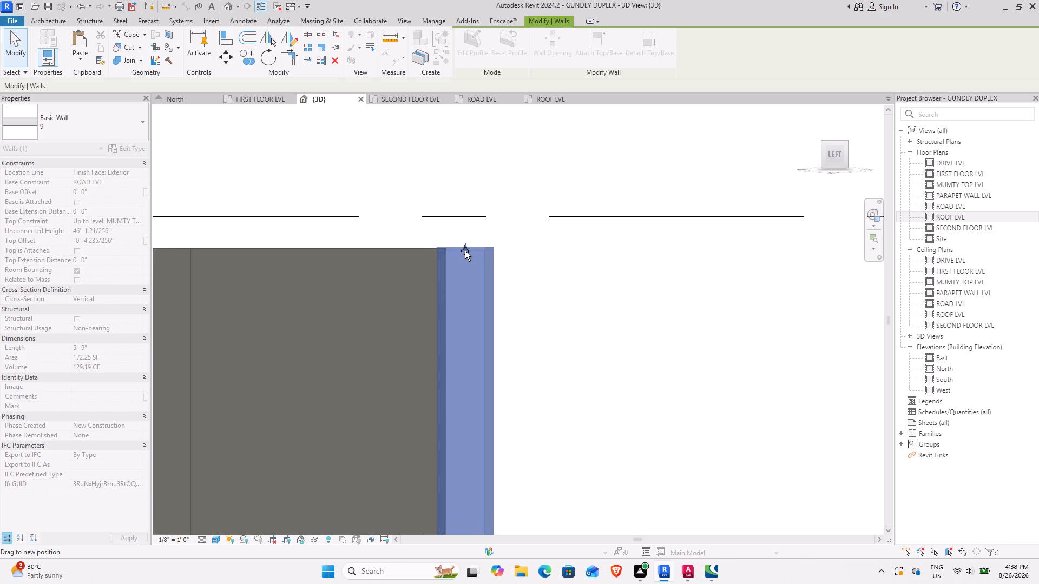
left_click_drag(465, 251, 464, 248)
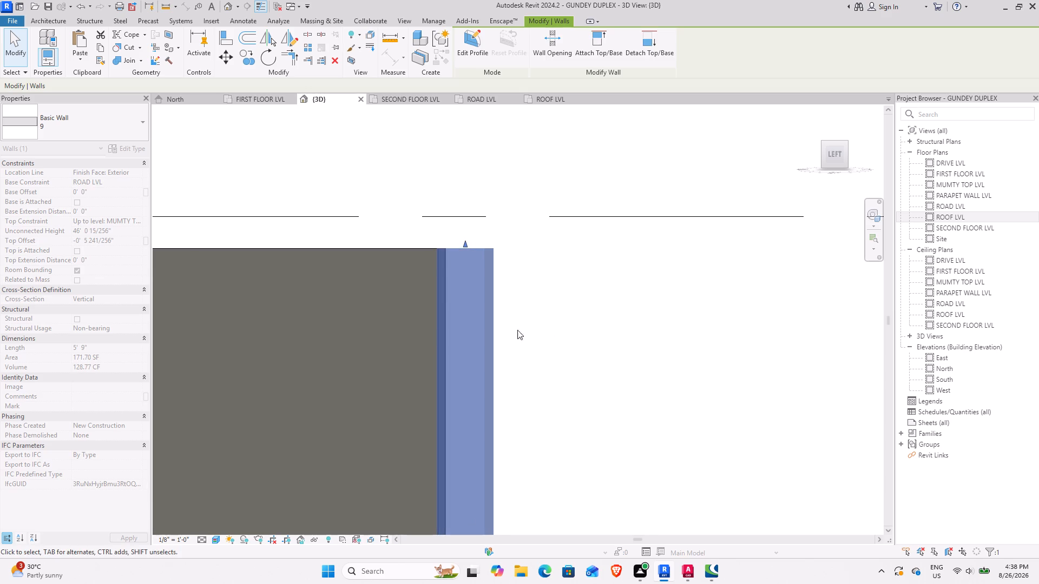
Examine the staircase enclosure and its aligned wall tops from several sides of the building.
scroll(575, 363, "down", 7)
middle_click_drag(605, 381, 481, 441, "shift")
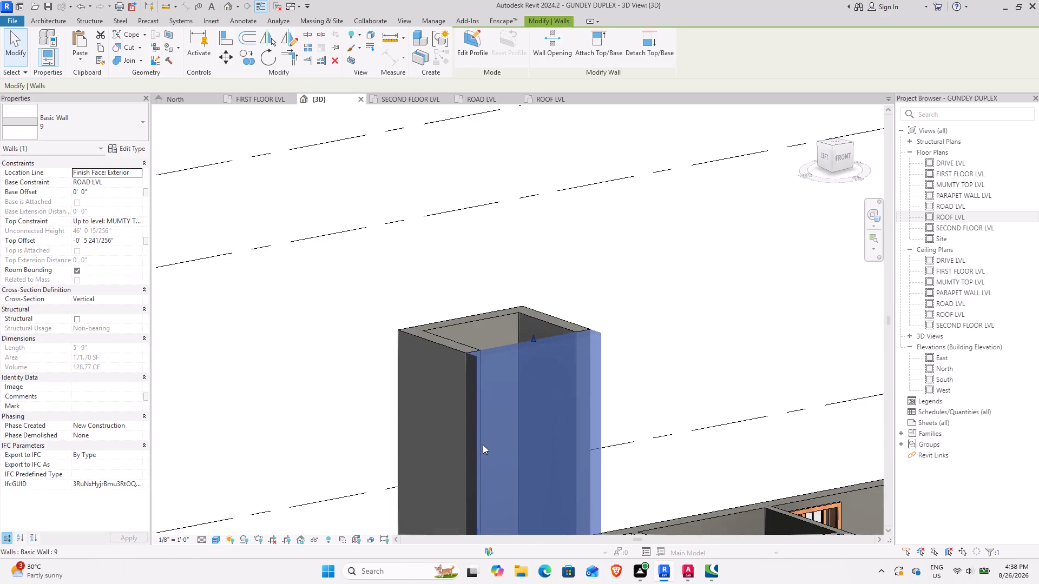
middle_click_drag(481, 444, 527, 283)
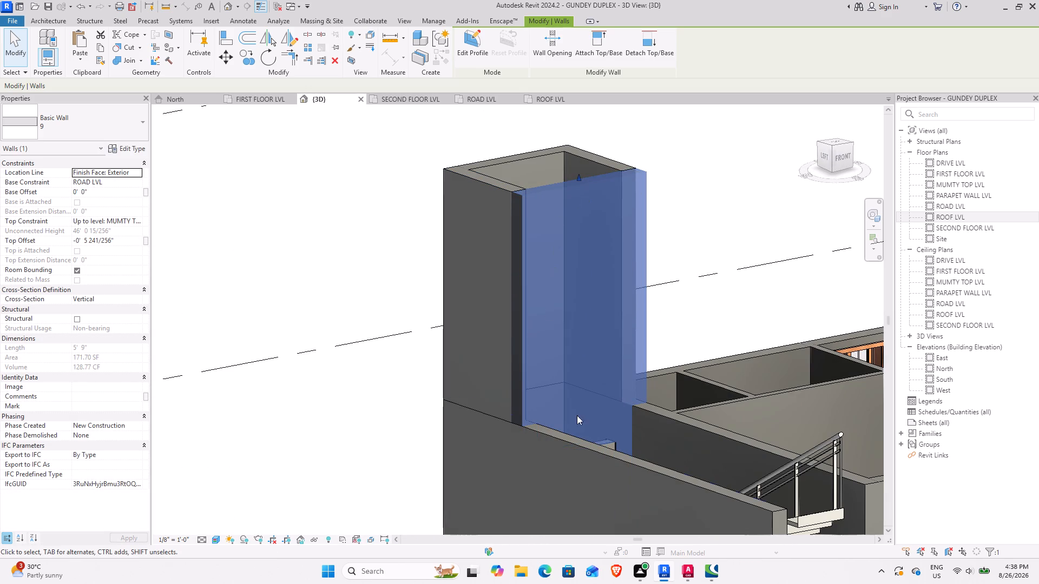
scroll(634, 393, "down", 4)
middle_click_drag(633, 392, 521, 439, "shift")
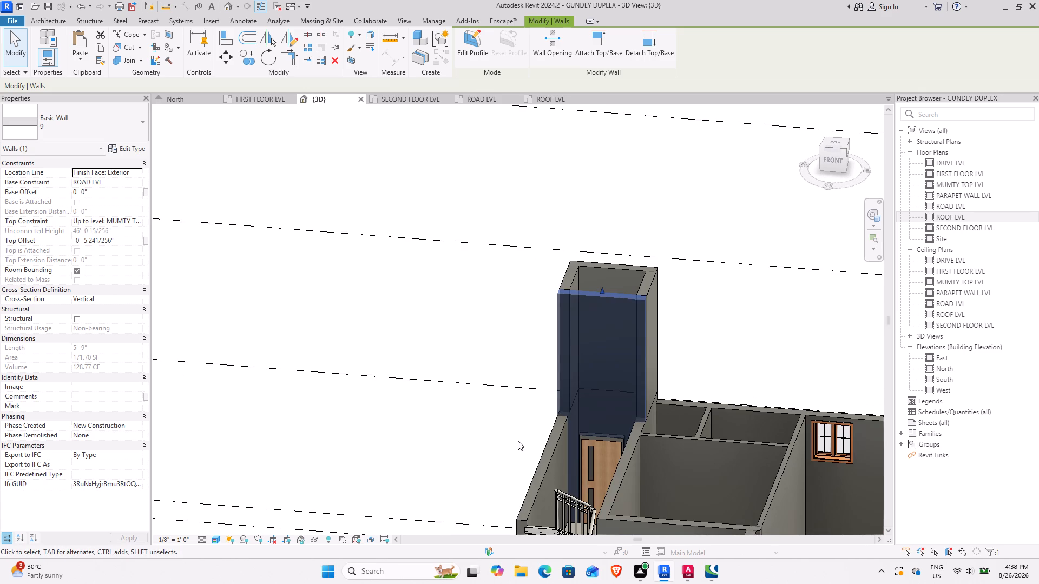
middle_click_drag(518, 441, 642, 437, "shift")
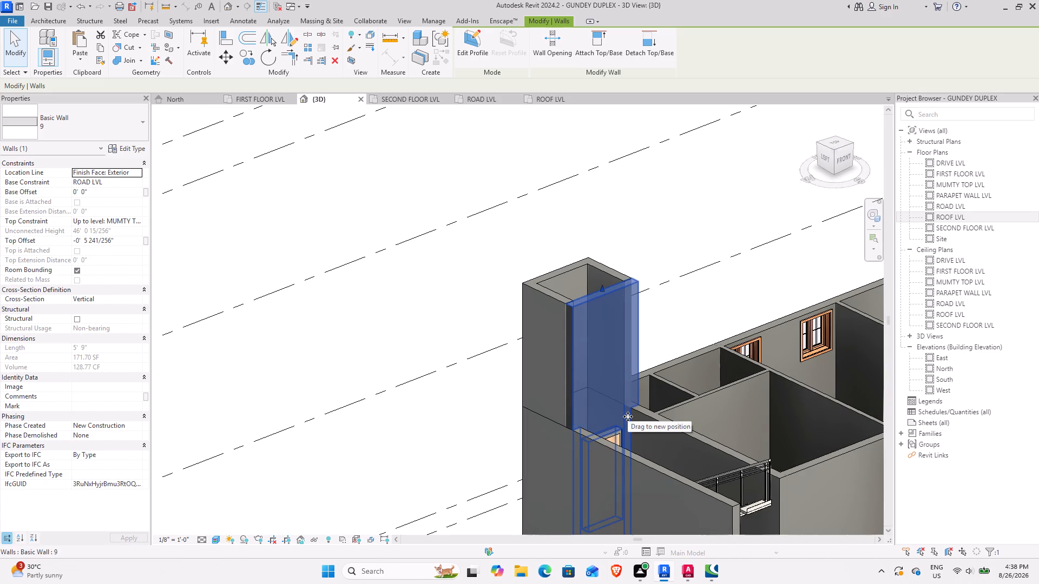
middle_click_drag(615, 416, 780, 375, "shift")
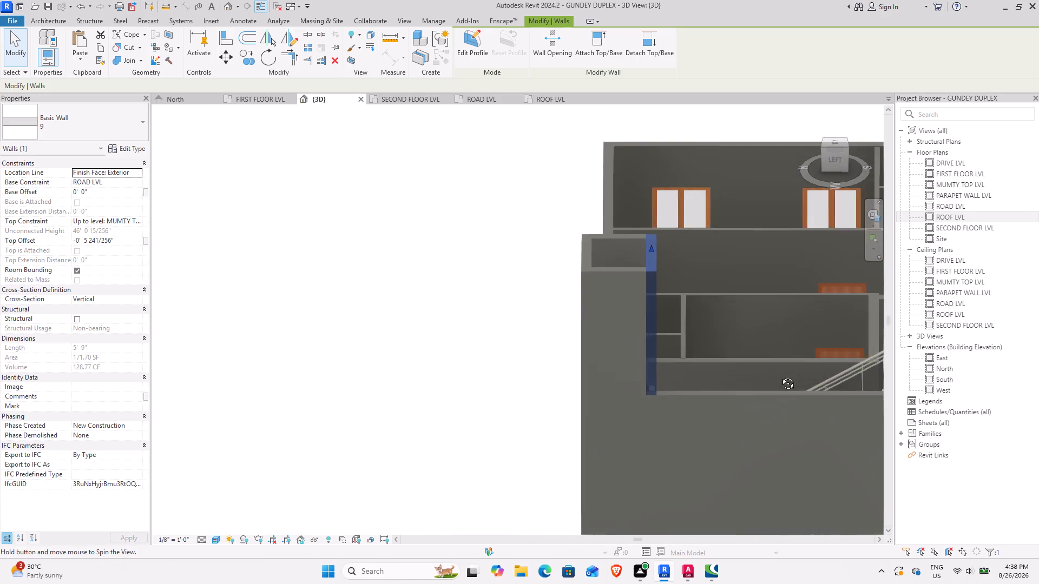
middle_click_drag(780, 375, 537, 404, "shift")
scroll(545, 404, "down", 4)
middle_click_drag(462, 434, 696, 465, "shift")
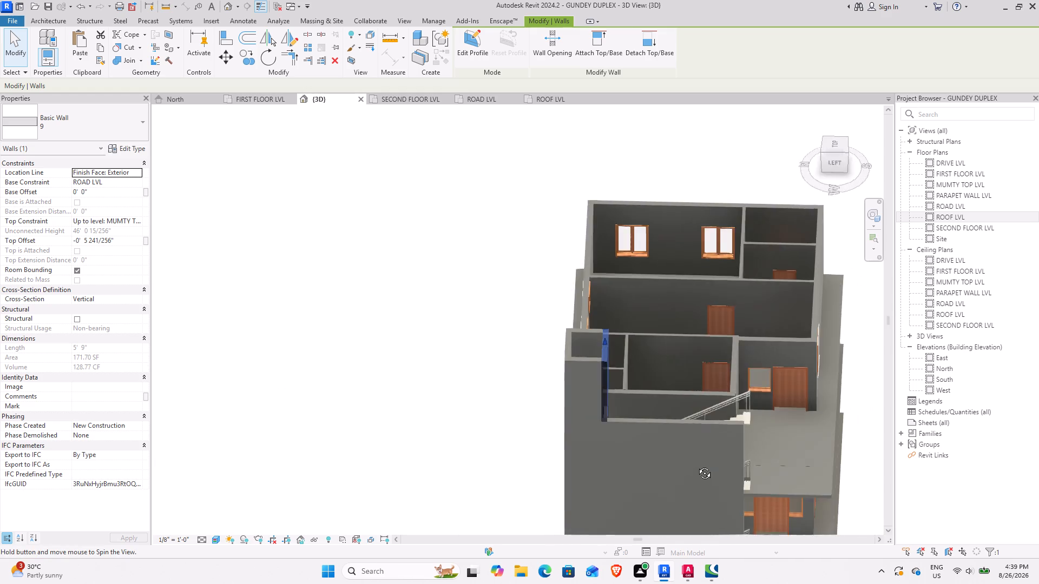
middle_click_drag(696, 465, 455, 489, "shift")
left_click(439, 447)
middle_click_drag(497, 448, 556, 380, "shift")
scroll(513, 413, "down", 3)
middle_click_drag(517, 446, 462, 382)
middle_click_drag(473, 415, 449, 415, "shift")
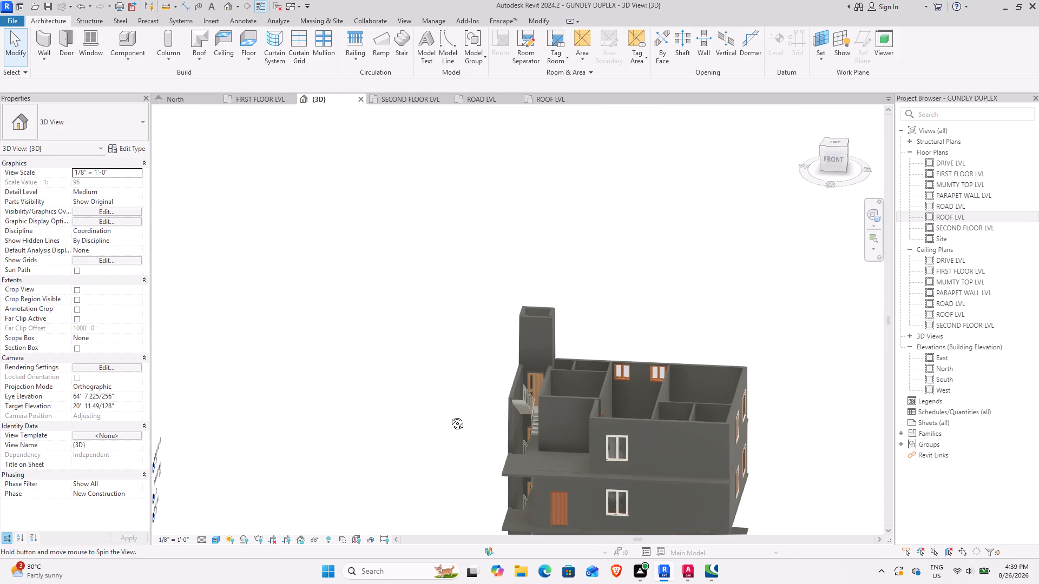
middle_click_drag(449, 415, 449, 424, "shift")
scroll(434, 429, "down", 2)
middle_click_drag(424, 434, 463, 409, "shift")
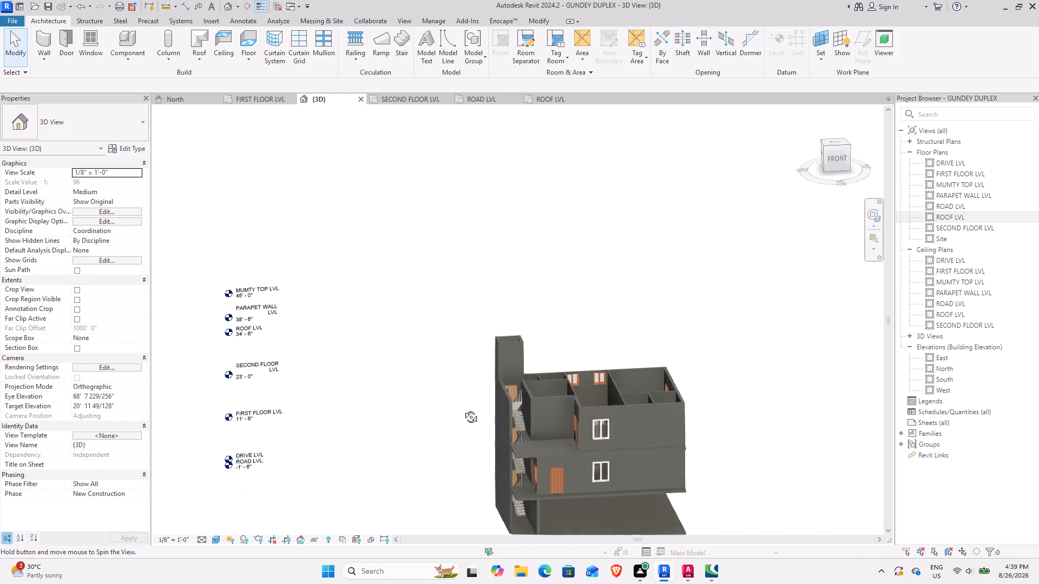
middle_click_drag(463, 409, 449, 466, "shift")
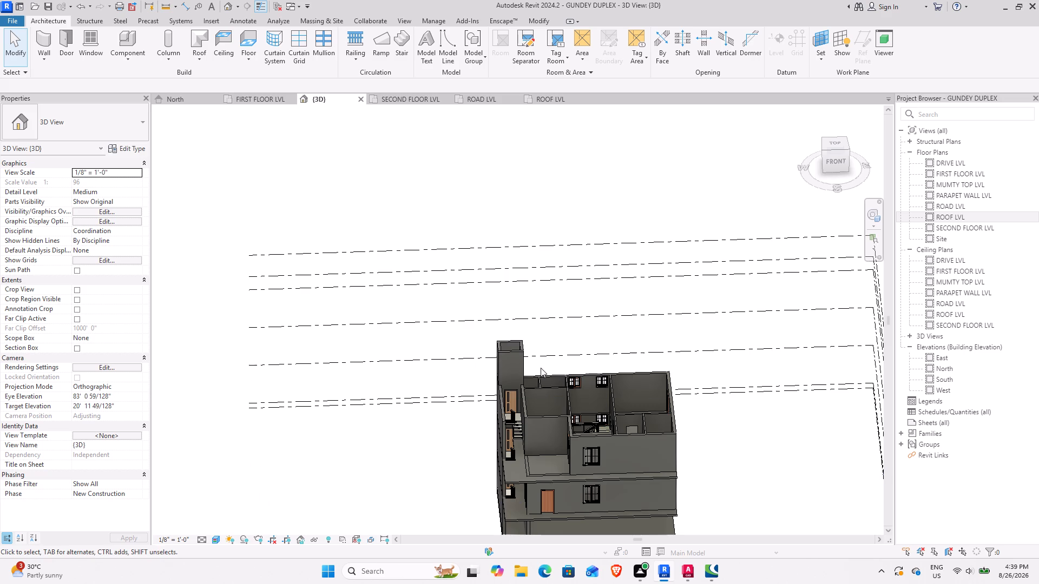
Copy the outer staircase's SECOND FLOOR LVL door and paste it aligned to ROOF LVL.
scroll(522, 368, "up", 10)
left_click(496, 449)
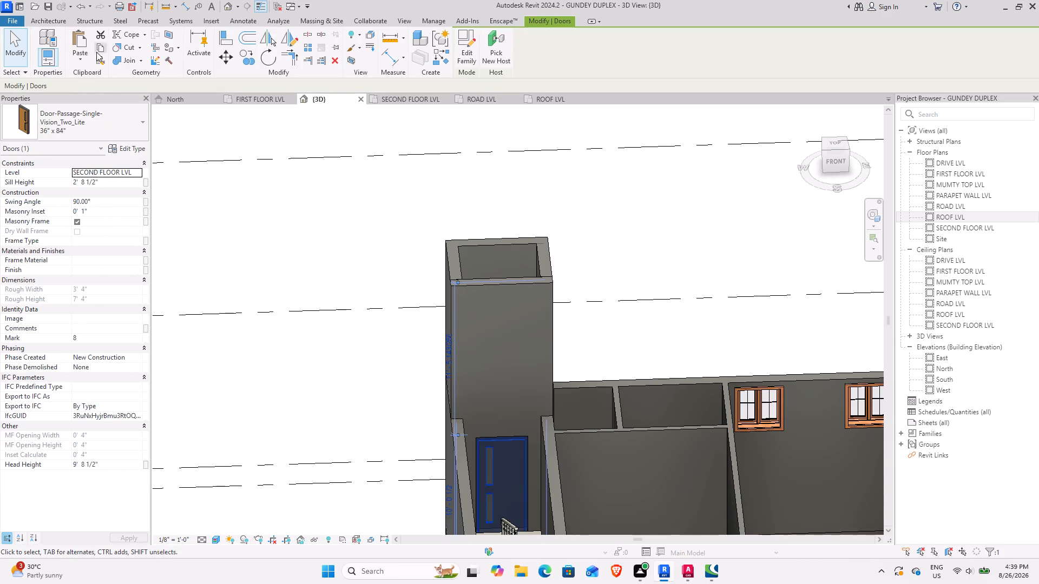
left_click(96, 52)
left_click(83, 62)
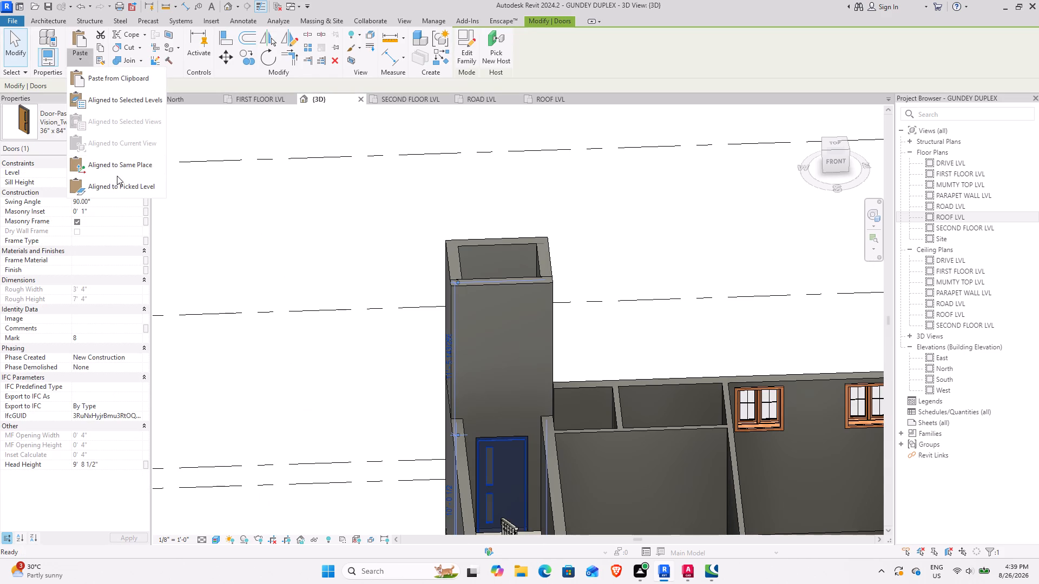
left_click(115, 95)
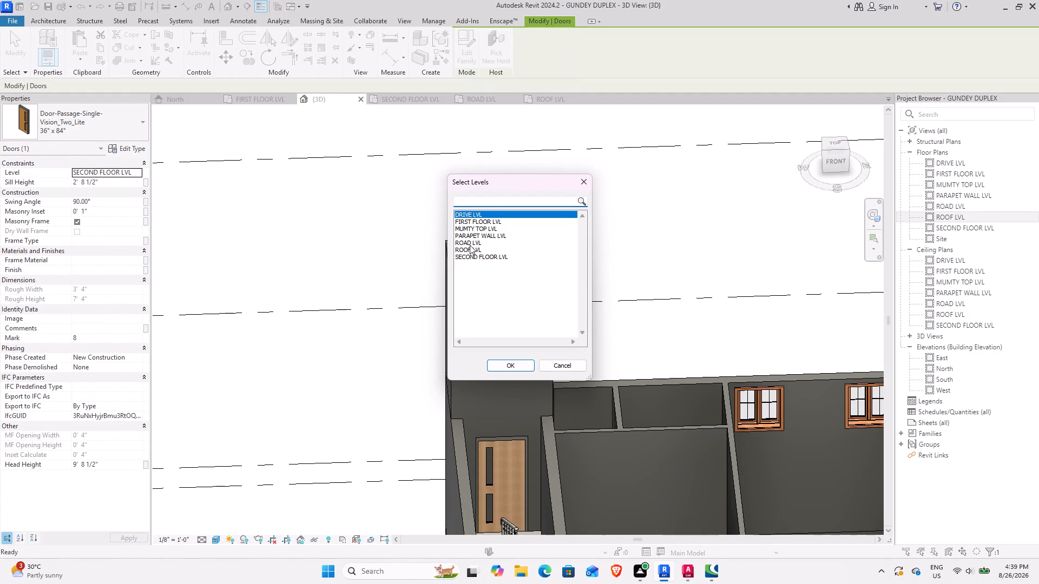
left_click(470, 248)
left_click(508, 364)
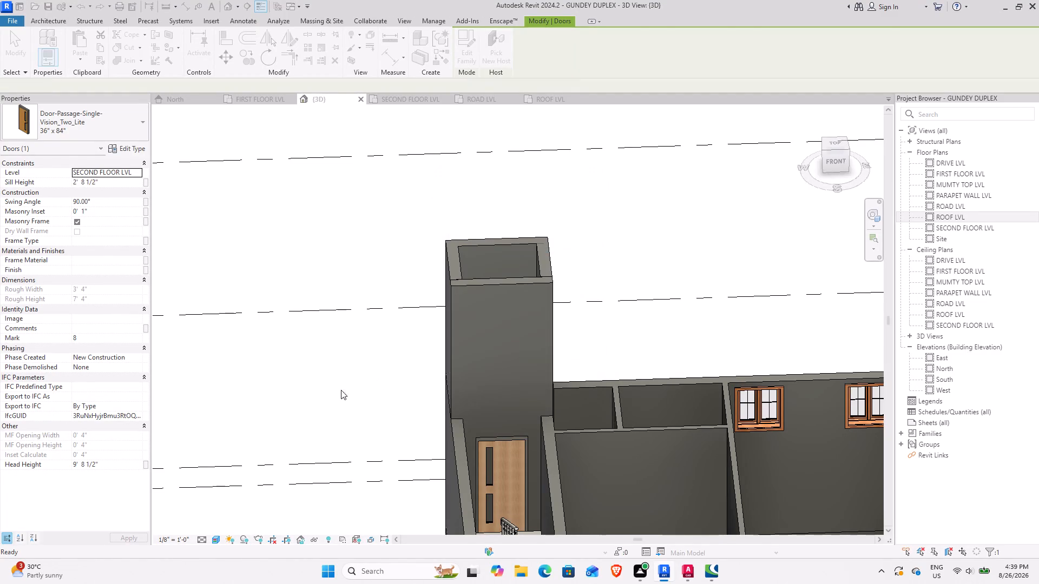
left_click(301, 384)
Nudge the ROOF LVL staircase door down the enclosure's front wall to a sill height just under 1' 2 1/2".
middle_click_drag(373, 371, 353, 255, "shift")
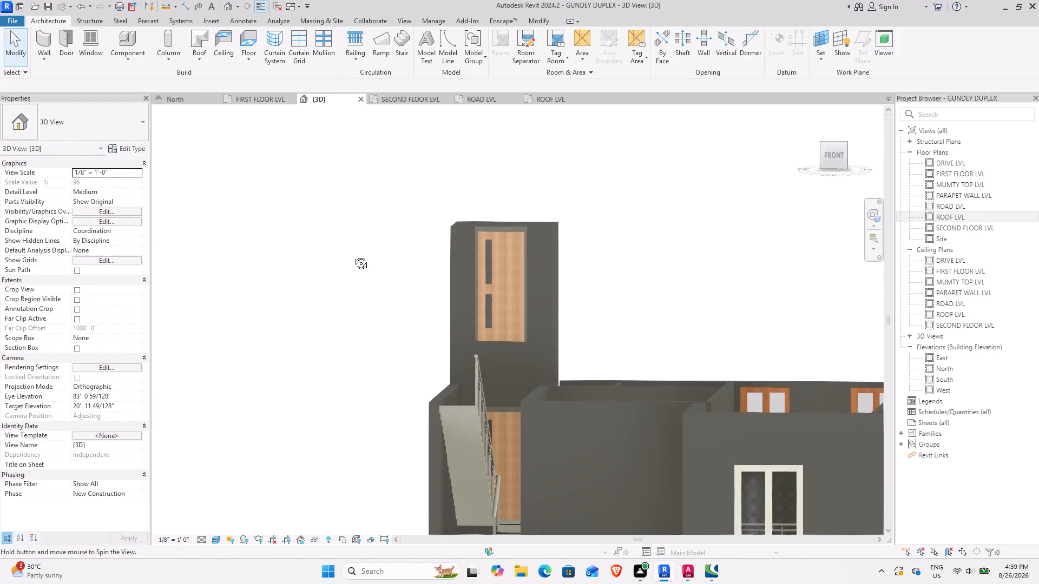
middle_click_drag(353, 255, 365, 259, "shift")
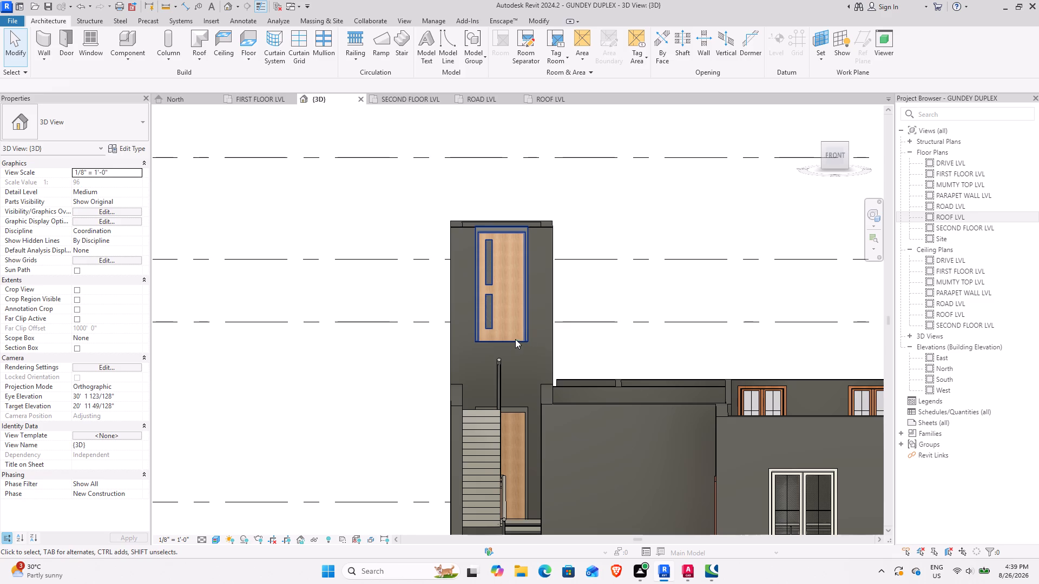
left_click(511, 340)
middle_click_drag(321, 316, 320, 342, "shift")
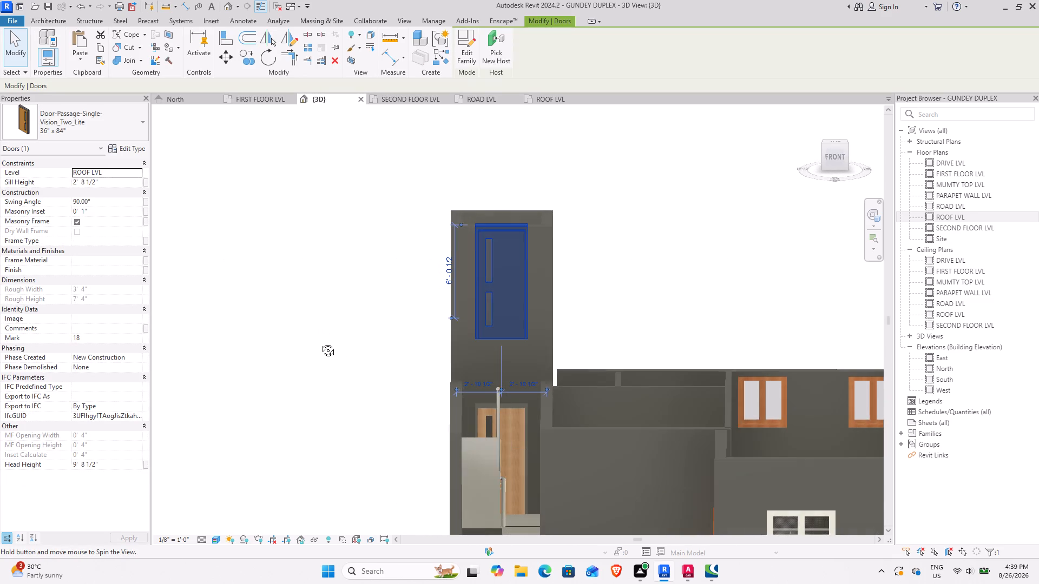
middle_click_drag(320, 342, 324, 344, "shift")
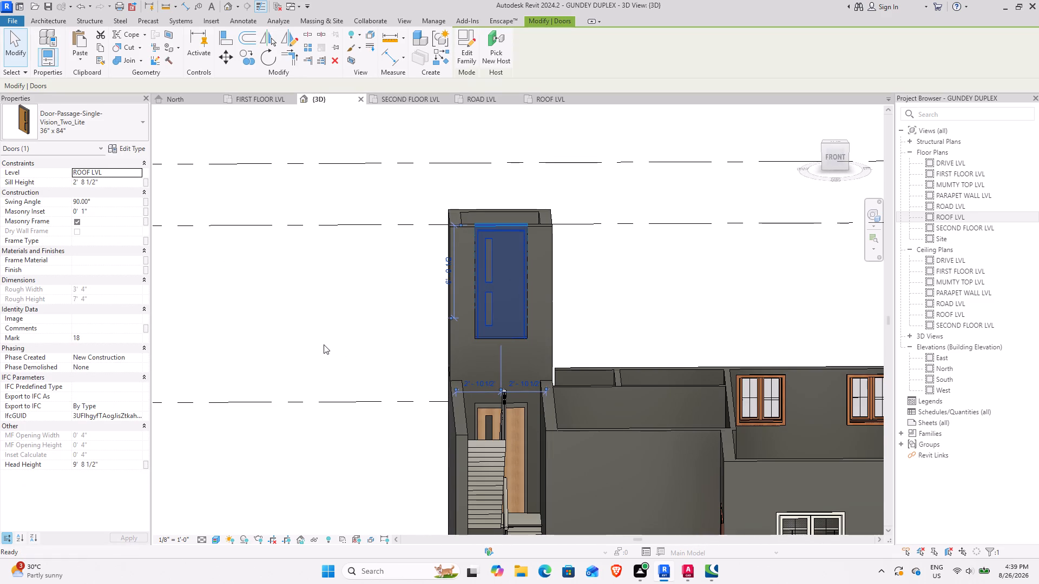
key("Down")
key("Down")
key("Down")
key("Down")
key("Down")
key("Down")
key("Down")
key("Down")
key("Down")
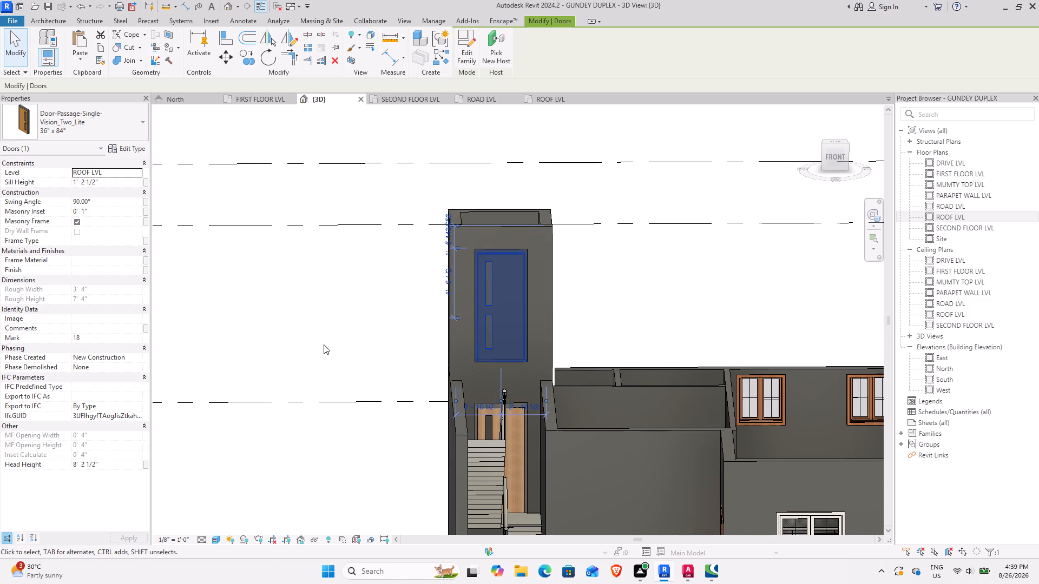
key("Down")
key("Down")
left_click(328, 317)
Examine the repositioned roof-level door and staircase enclosure from the front and side of the building.
middle_click_drag(329, 317, 366, 331, "shift")
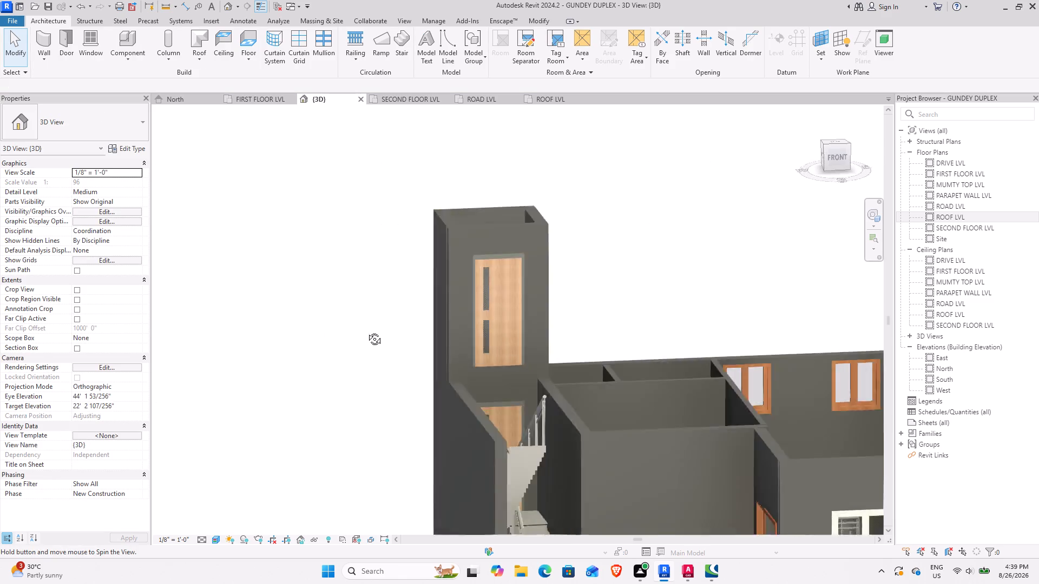
middle_click_drag(366, 331, 404, 354, "shift")
scroll(405, 356, "down", 3)
middle_click_drag(364, 387, 474, 423)
middle_click_drag(385, 423, 434, 423)
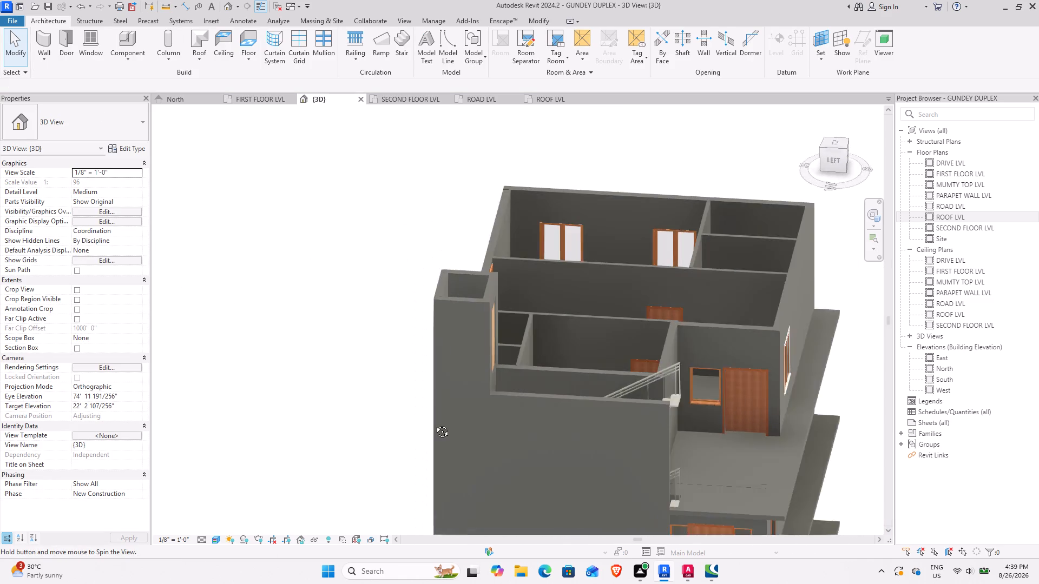
middle_click_drag(434, 423, 307, 425)
scroll(333, 430, "down", 3)
middle_click_drag(336, 437, 344, 427, "shift")
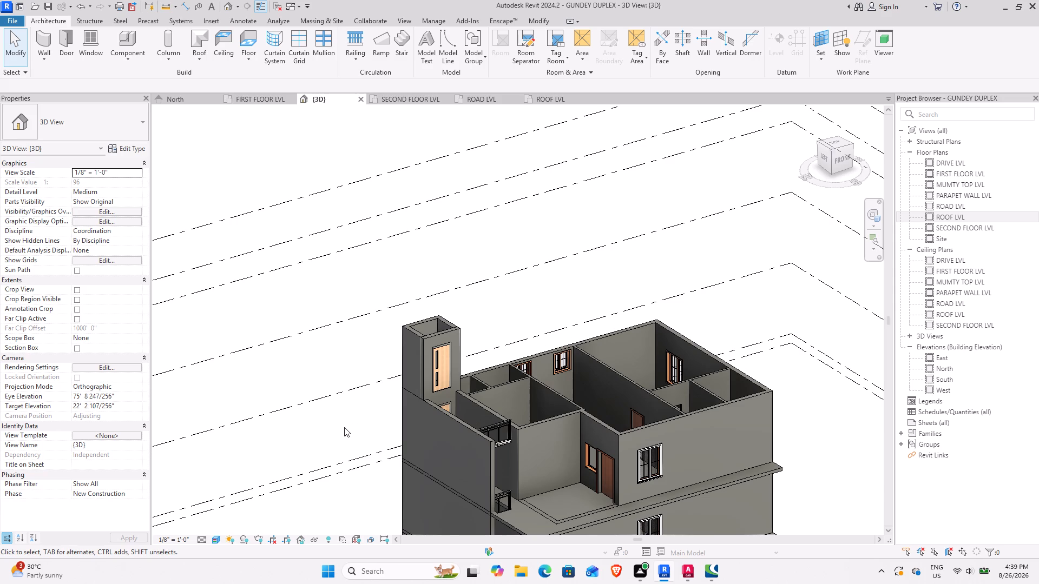
middle_click_drag(522, 488, 484, 427)
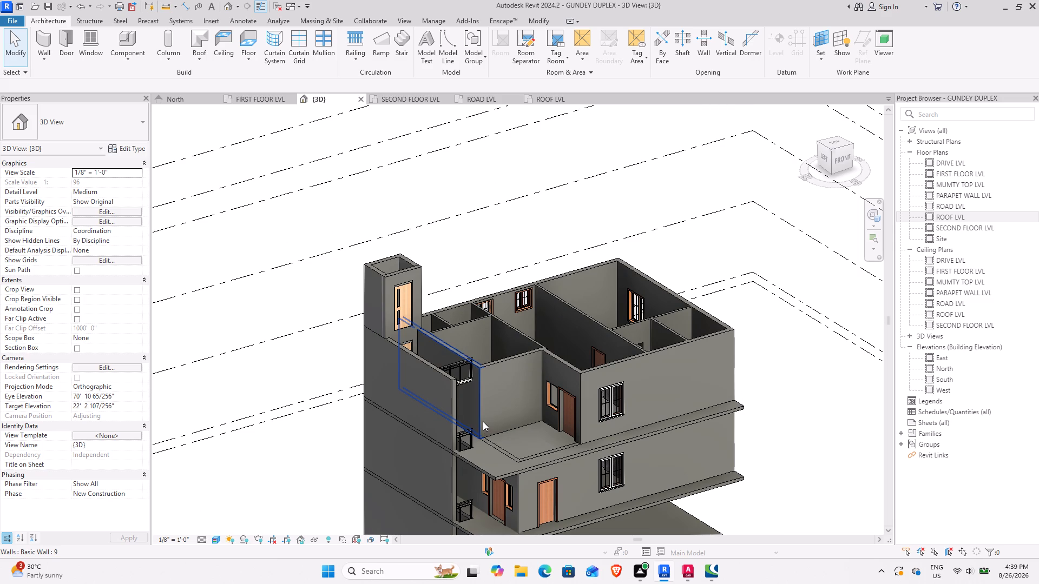
On SECOND FLOOR LVL, cut a wall opening about 3' 1" wide in the 4" partition of the small rear room beside the outer staircase.
left_click(408, 97)
scroll(521, 258, "down", 3)
middle_click_drag(442, 232, 521, 416)
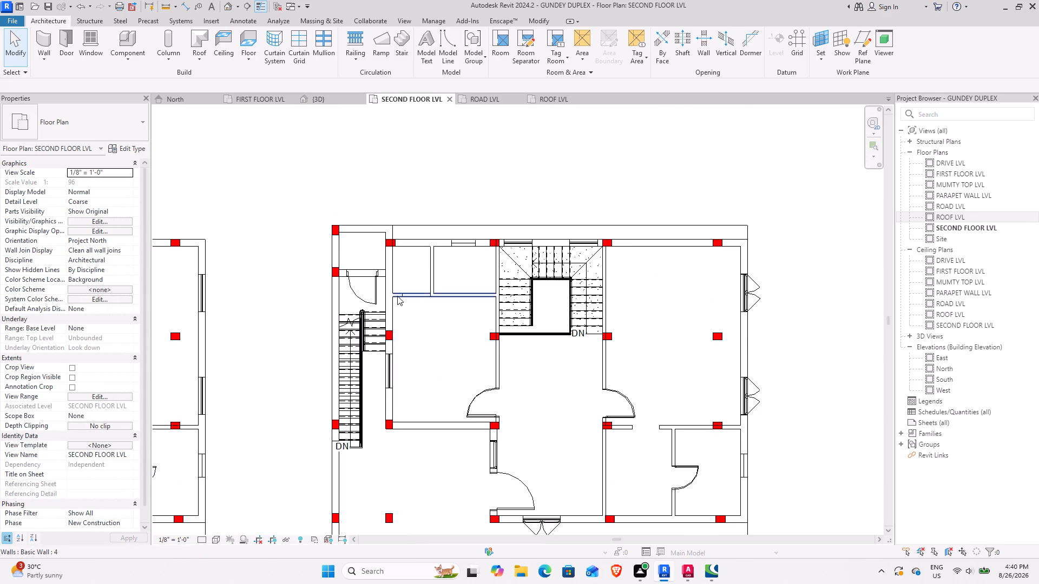
scroll(395, 286, "up", 8)
left_click(438, 296)
scroll(411, 248, "up", 3)
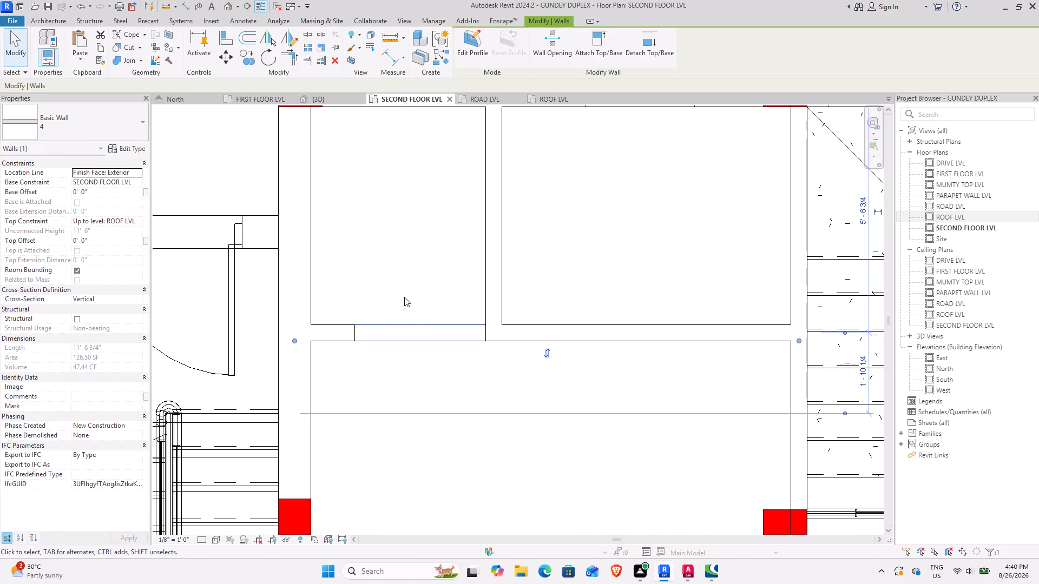
scroll(392, 280, "down", 1)
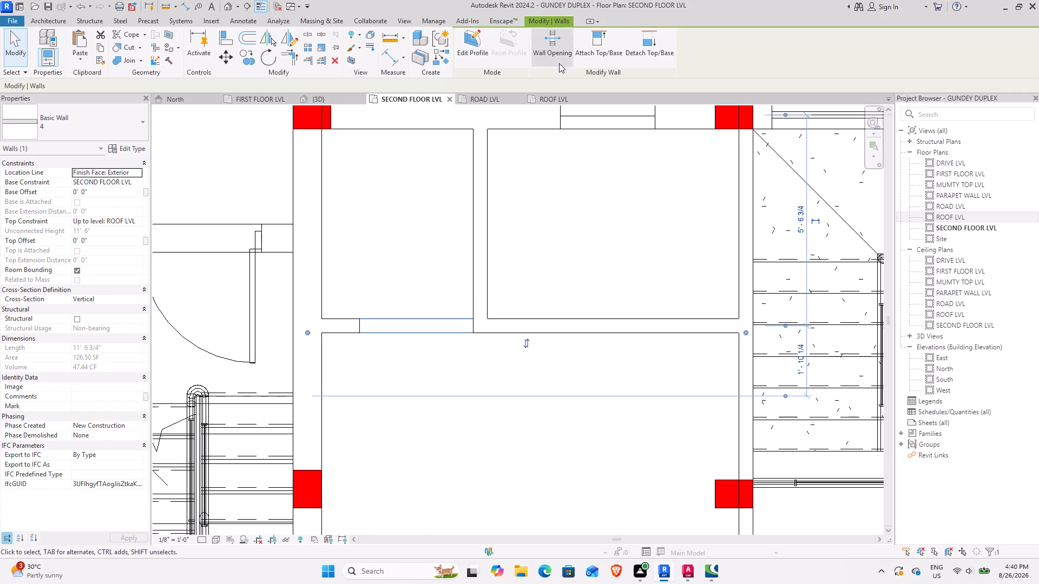
left_click(560, 52)
left_click(357, 333)
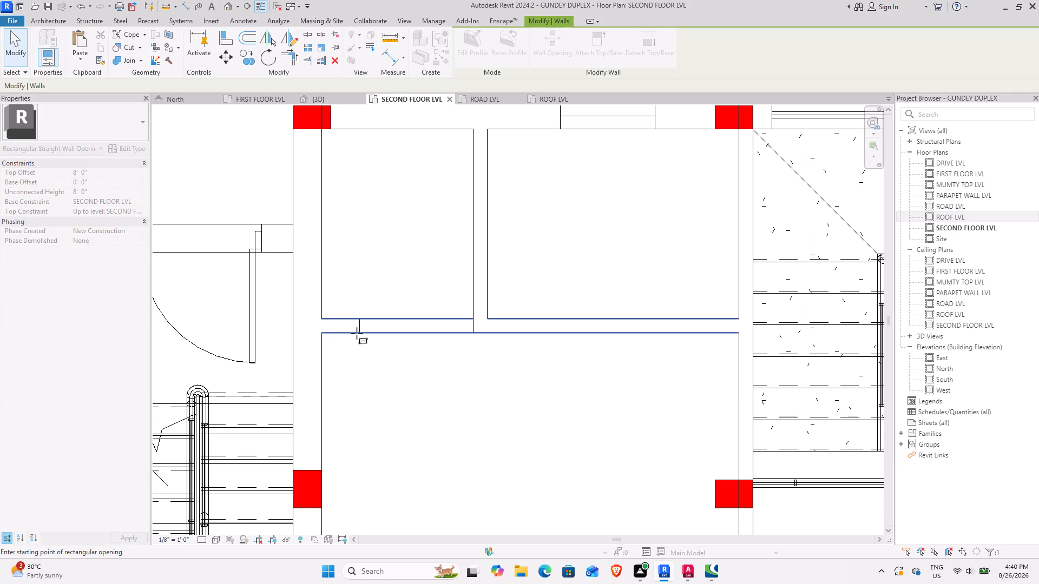
left_click(474, 333)
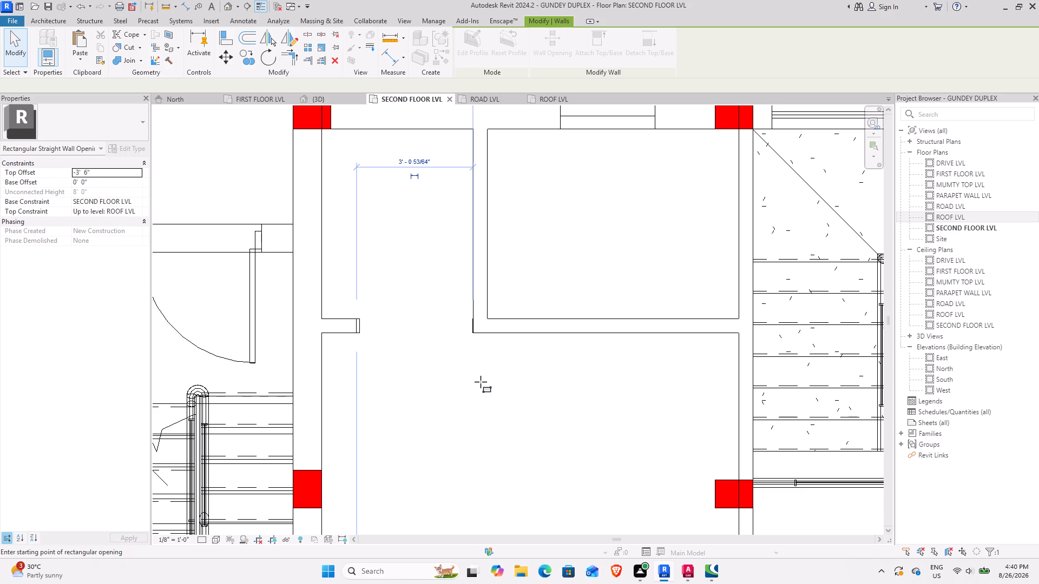
key("Escape")
key("Escape")
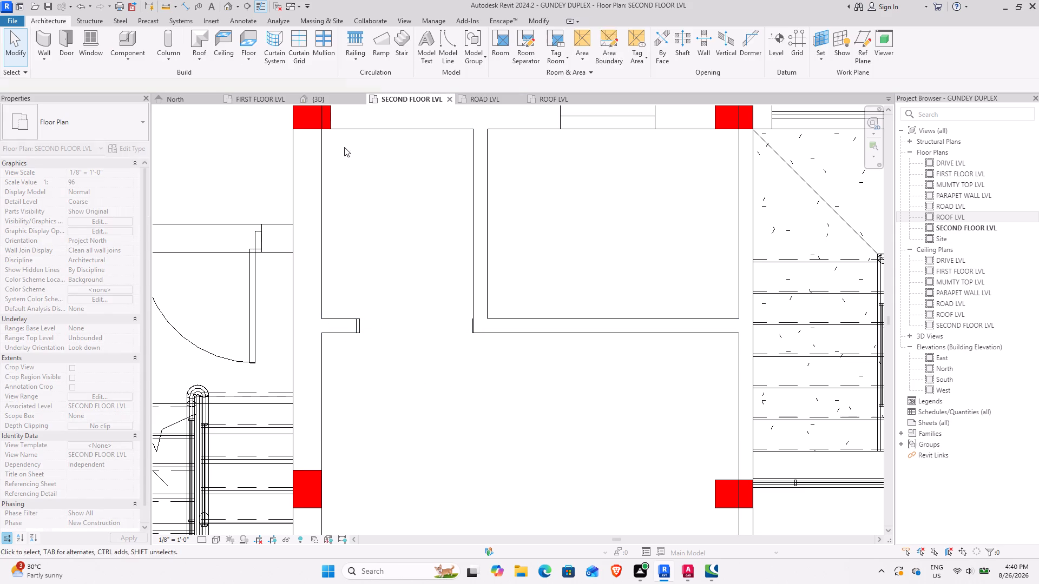
Examine the partition's wall opening and the surrounding second-floor rooms in the 3D model.
left_click(320, 91)
left_click(318, 100)
middle_click_drag(428, 345, 406, 373, "shift")
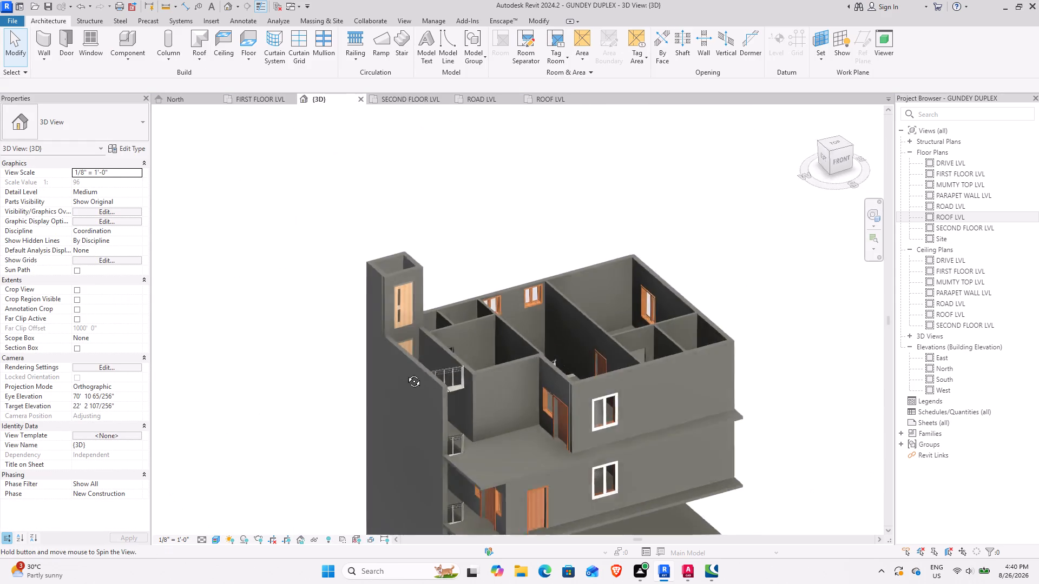
middle_click_drag(406, 373, 337, 424, "shift")
scroll(436, 370, "up", 6)
middle_click_drag(440, 394, 477, 366, "shift")
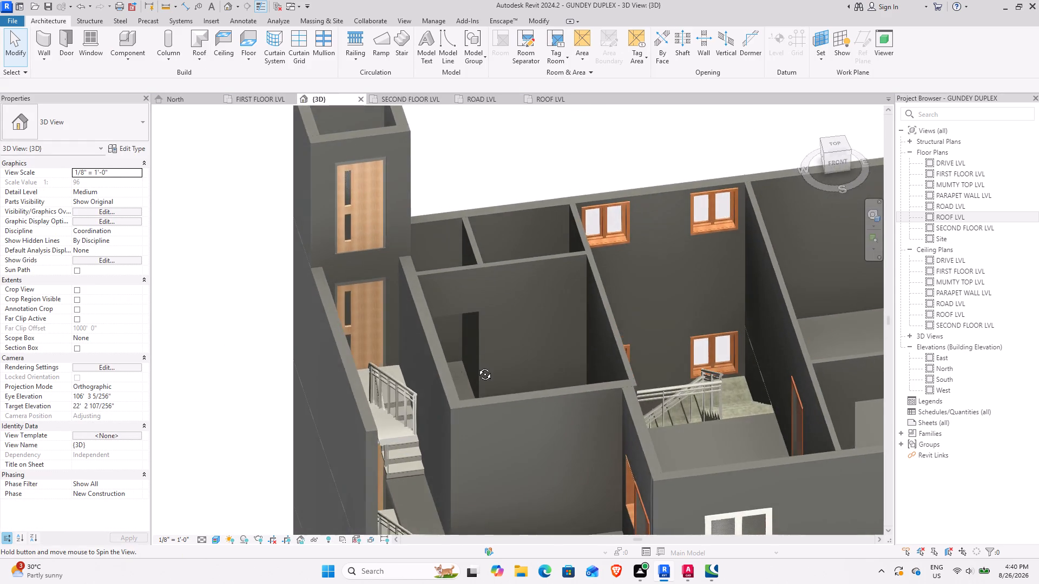
middle_click_drag(477, 366, 426, 412, "shift")
scroll(429, 408, "down", 2)
middle_click_drag(421, 408, 428, 426, "shift")
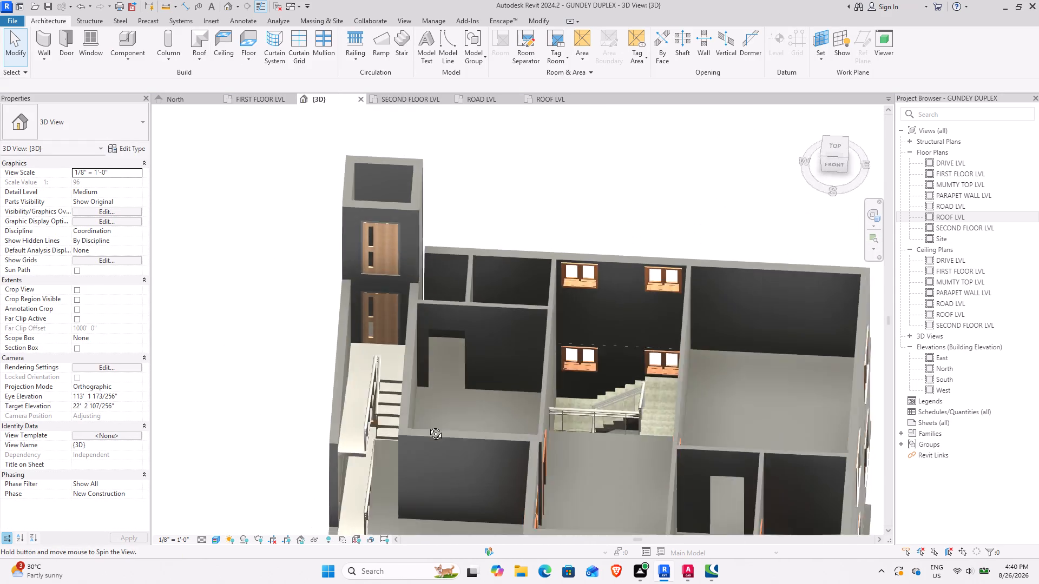
middle_click_drag(428, 426, 431, 381, "shift")
On SECOND FLOOR LVL, extend the small rear rooms' 9" back wall to the staircase enclosure, making it 11' 6 3/4" long.
left_click(453, 270)
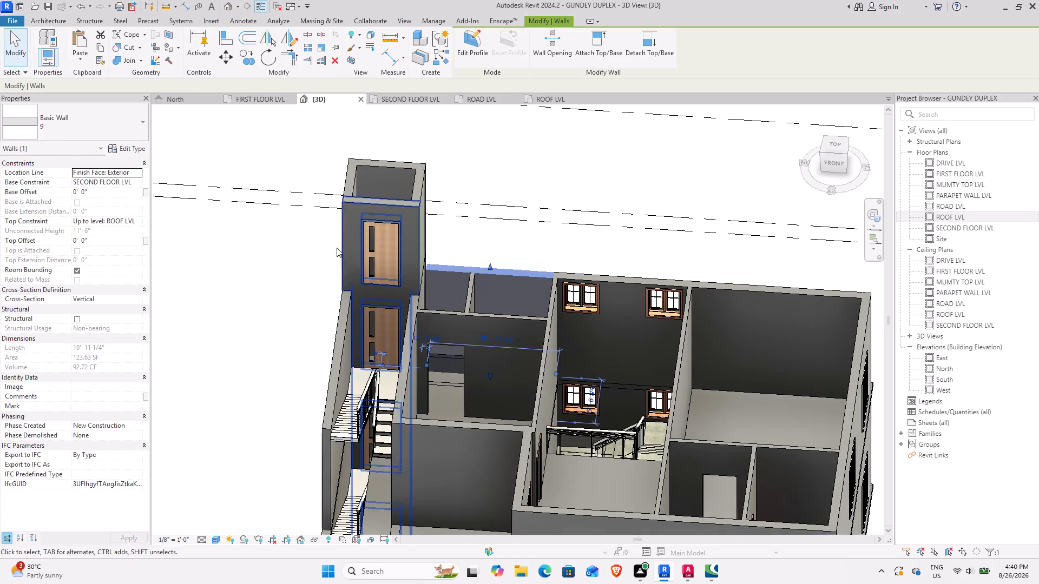
left_click(404, 99)
middle_click_drag(419, 277, 479, 481)
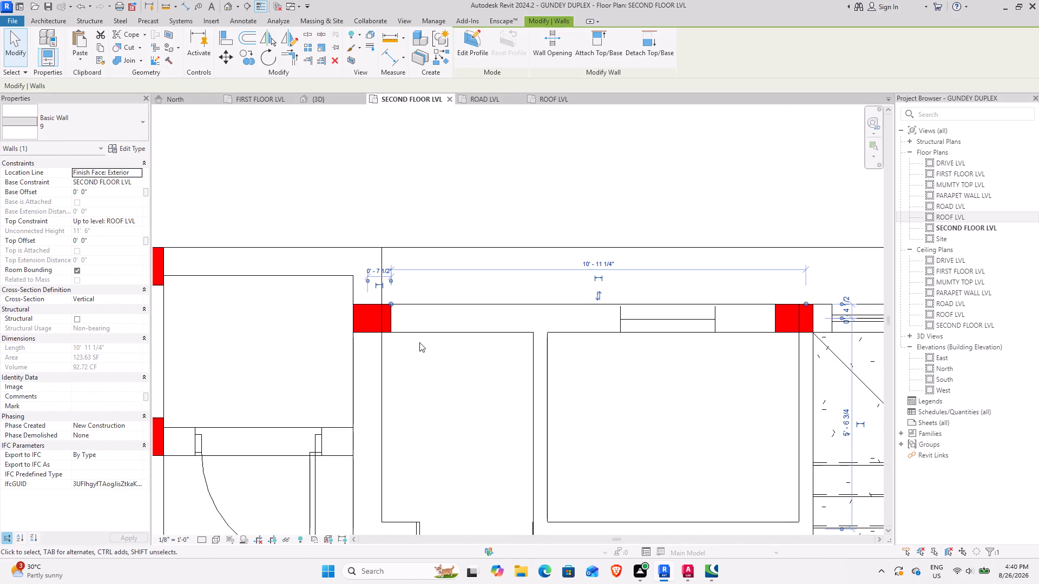
scroll(393, 316, "up", 3)
left_click_drag(391, 296, 376, 293)
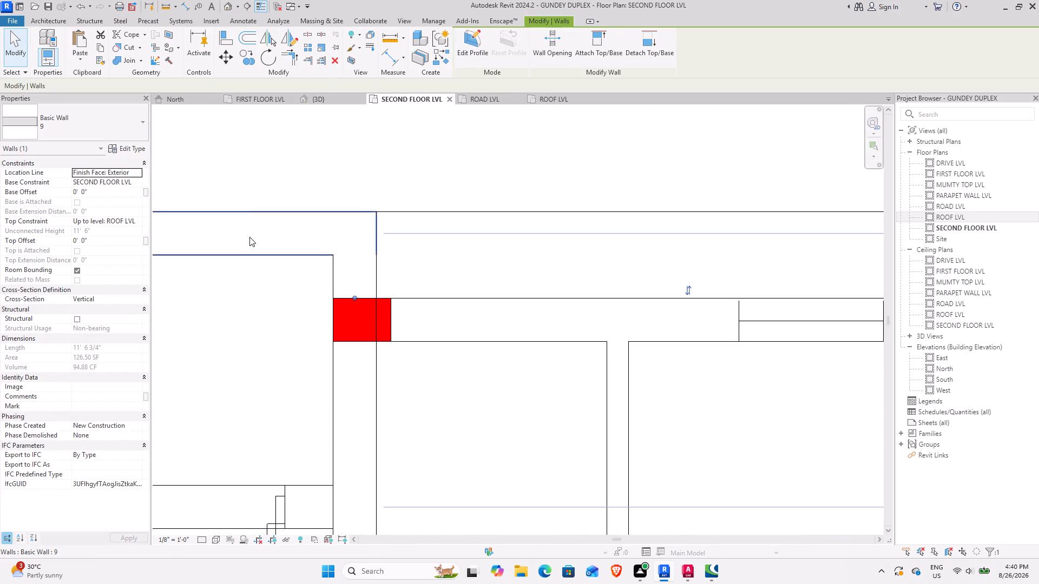
Examine the extended back wall's joint, the second-floor rooms and the terrace beside the outer staircase in 3D.
left_click(324, 97)
left_click(512, 241)
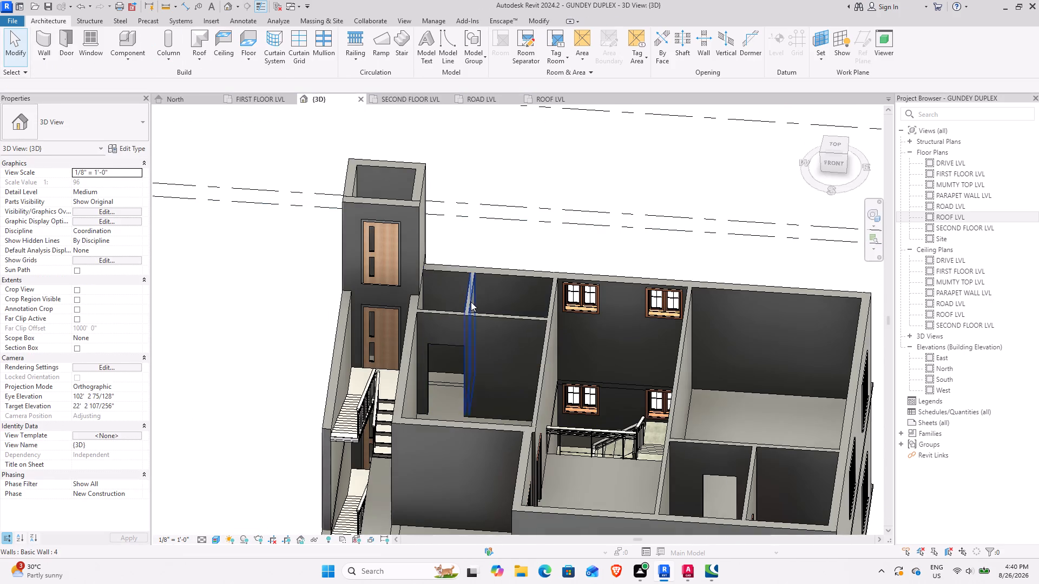
middle_click_drag(464, 309, 431, 288, "shift")
scroll(430, 404, "up", 3)
middle_click_drag(402, 429, 417, 432, "shift")
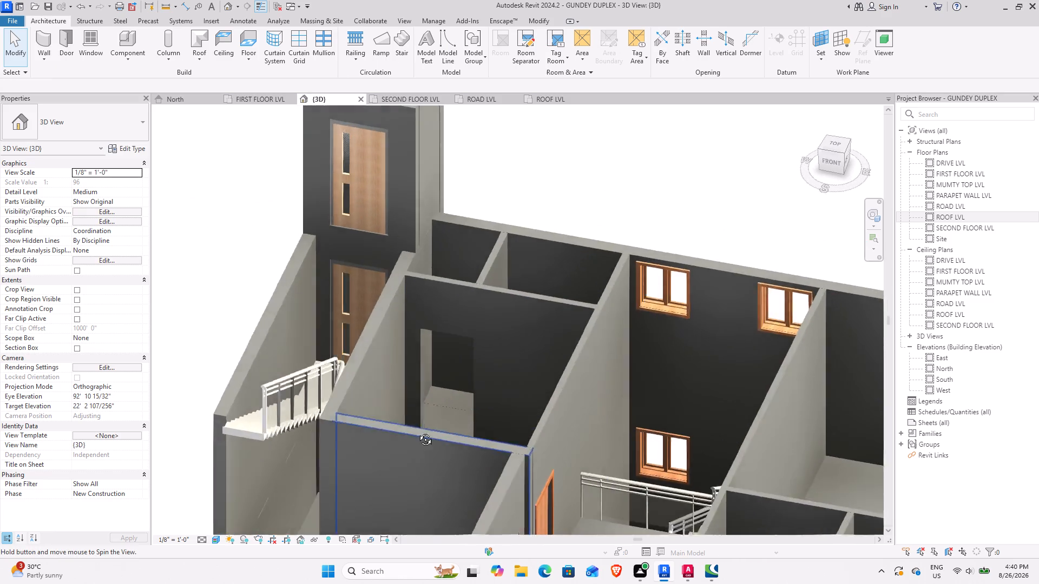
middle_click_drag(417, 432, 456, 435, "shift")
middle_click_drag(448, 430, 389, 287)
middle_click_drag(476, 334, 558, 328, "shift")
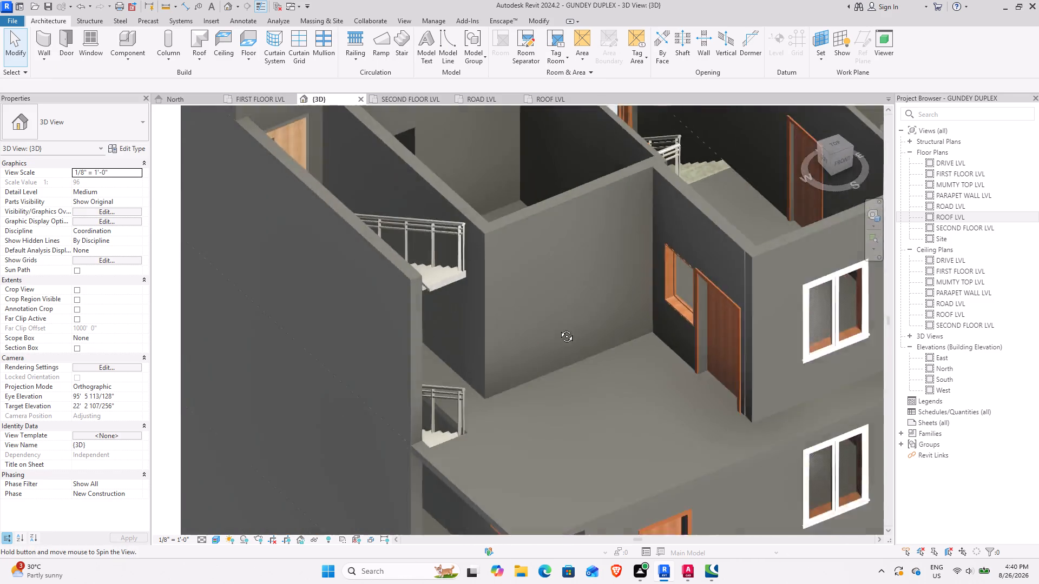
middle_click_drag(558, 328, 615, 316, "shift")
middle_click_drag(621, 316, 470, 430)
middle_click_drag(503, 406, 578, 314, "shift")
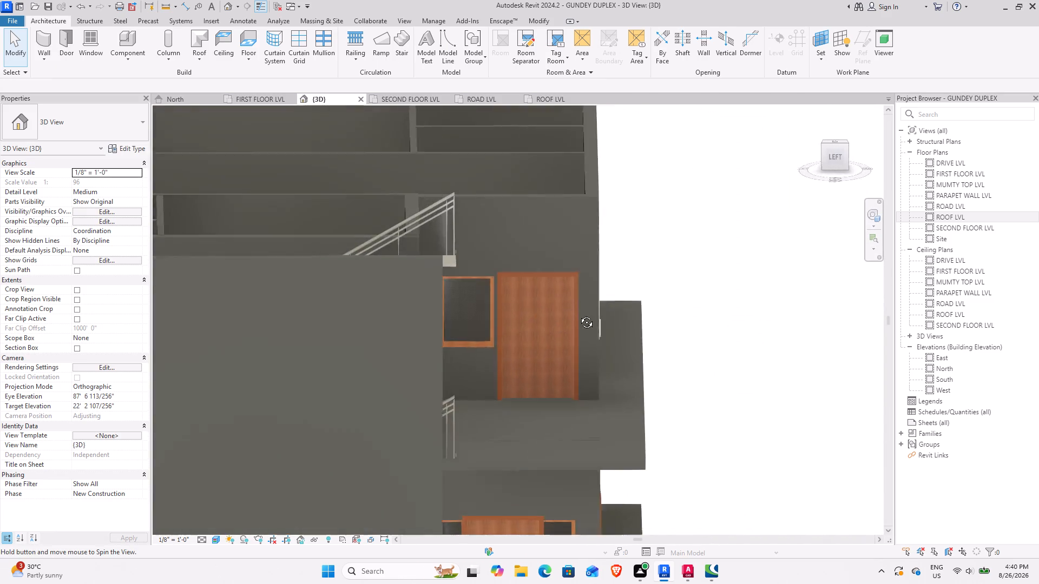
middle_click_drag(578, 314, 522, 307, "shift")
Examine the whole duplex from the outside, checking its upper floors, slabs and staircase enclosure.
scroll(528, 390, "down", 3)
middle_click_drag(540, 443, 490, 428)
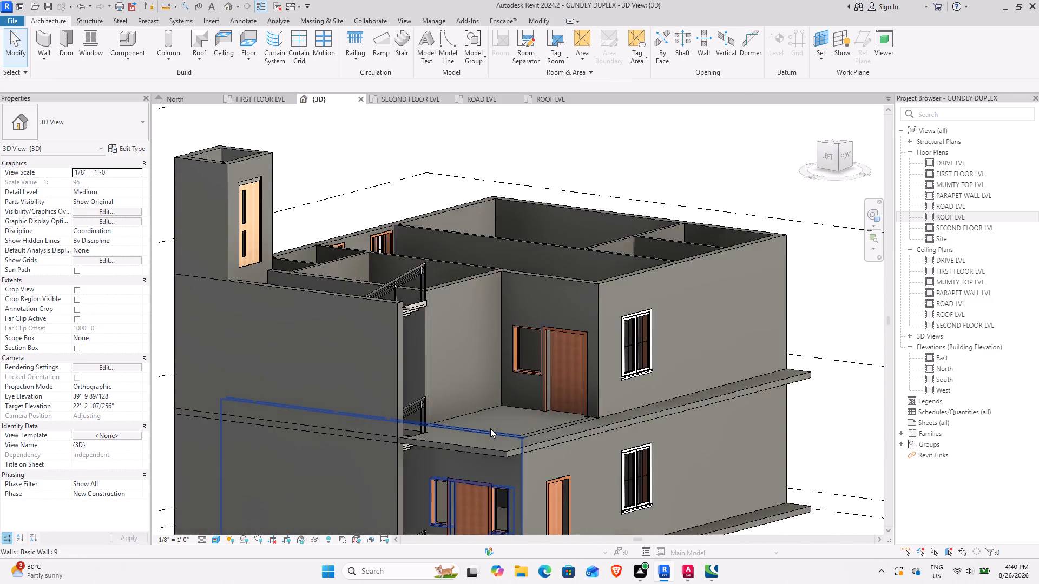
middle_click_drag(491, 405, 511, 308)
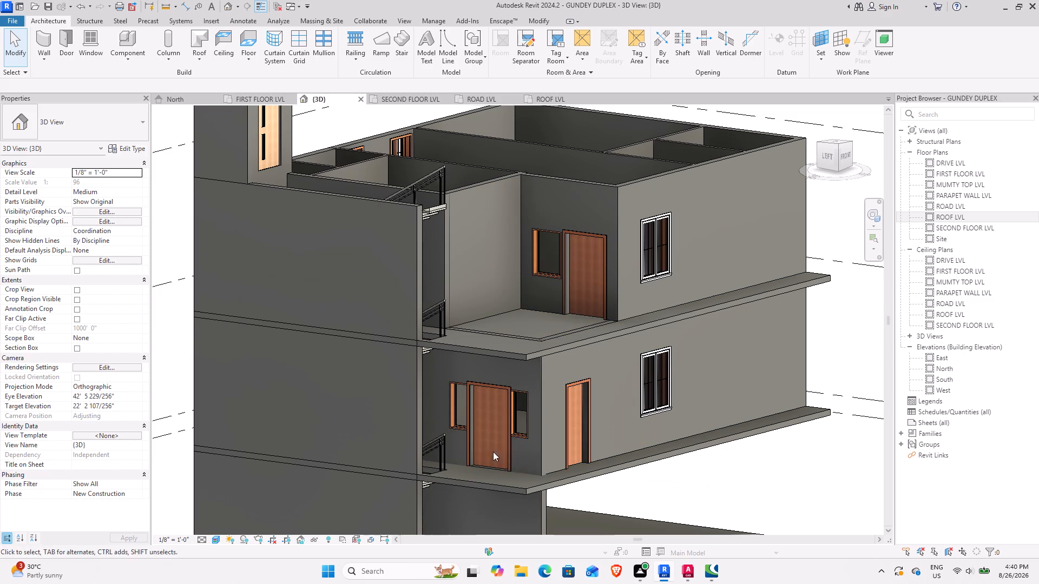
scroll(575, 450, "down", 3)
middle_click_drag(623, 456, 584, 395, "shift")
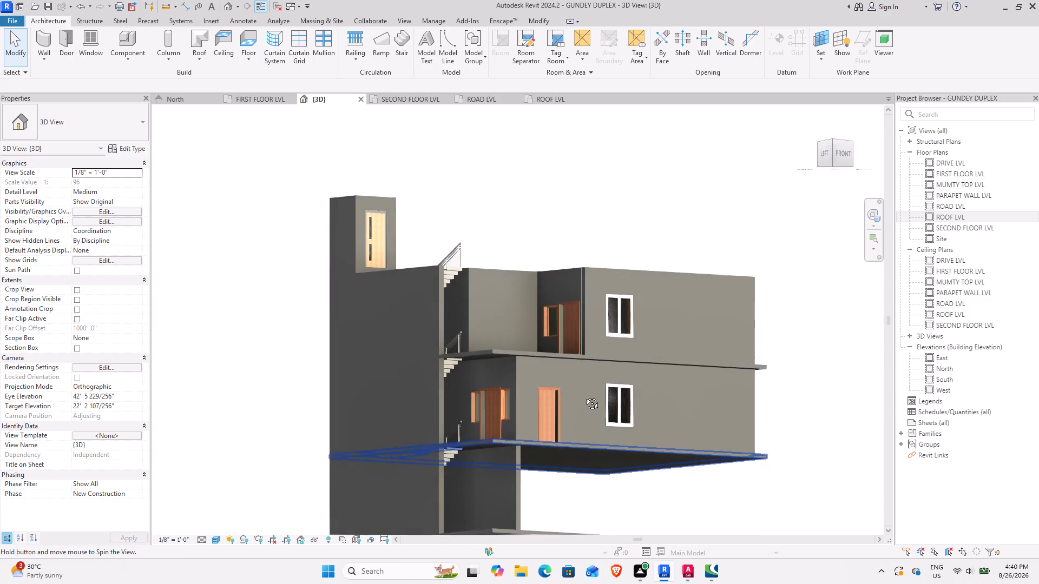
middle_click_drag(584, 395, 443, 430, "shift")
scroll(444, 434, "down", 2)
middle_click_drag(453, 457, 481, 382)
middle_click_drag(483, 380, 506, 366, "shift")
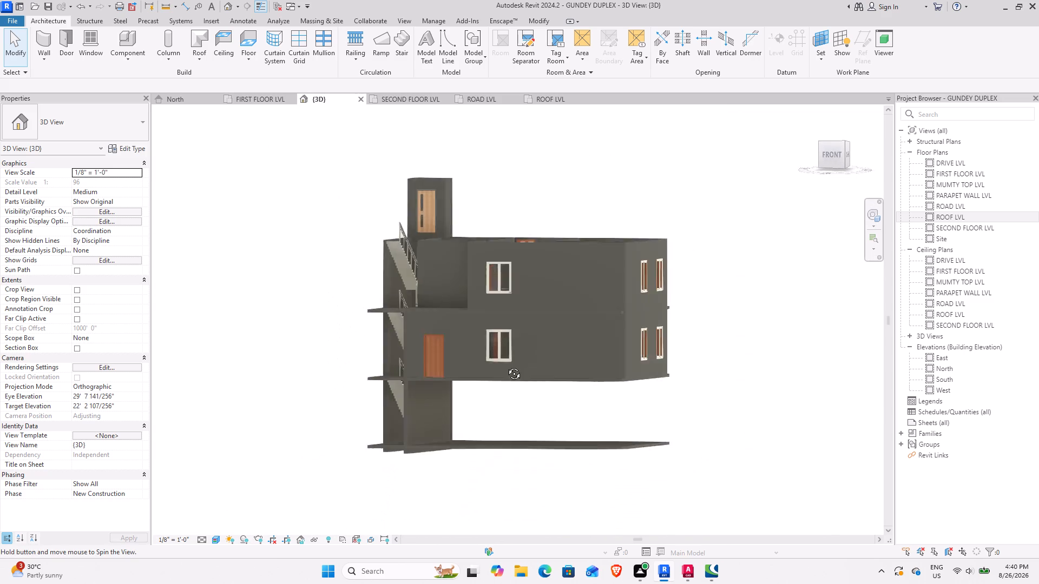
middle_click_drag(506, 366, 519, 416, "shift")
scroll(484, 439, "down", 3)
middle_click_drag(481, 436, 505, 490)
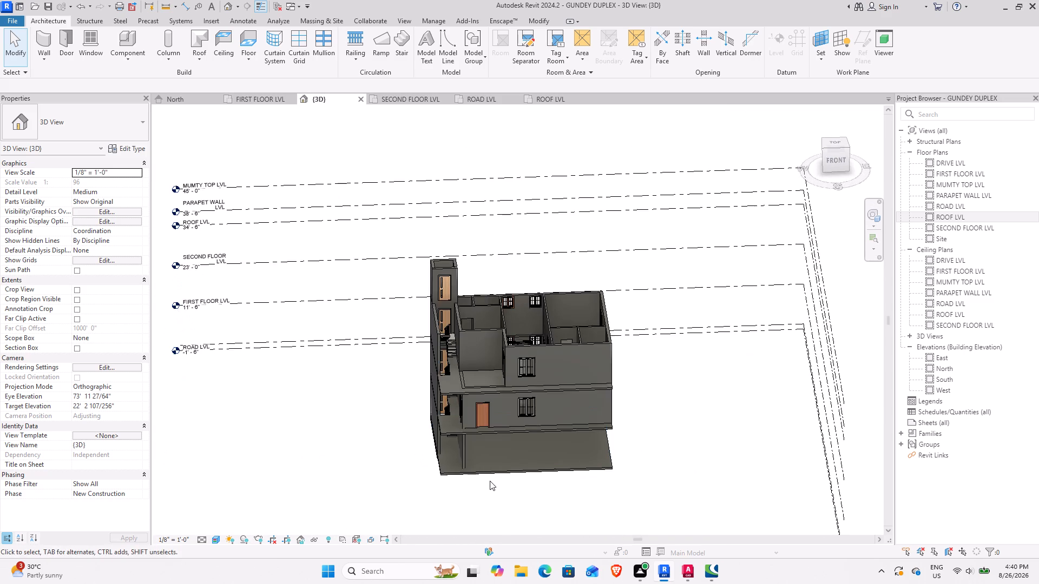
Examine the duplex in 3D from the front and above, checking the staircase enclosure, levels and open second-floor rooms.
middle_click_drag(489, 481, 478, 508, "shift")
middle_click_drag(478, 384, 466, 495)
scroll(448, 357, "up", 5)
middle_click_drag(426, 469, 452, 441, "shift")
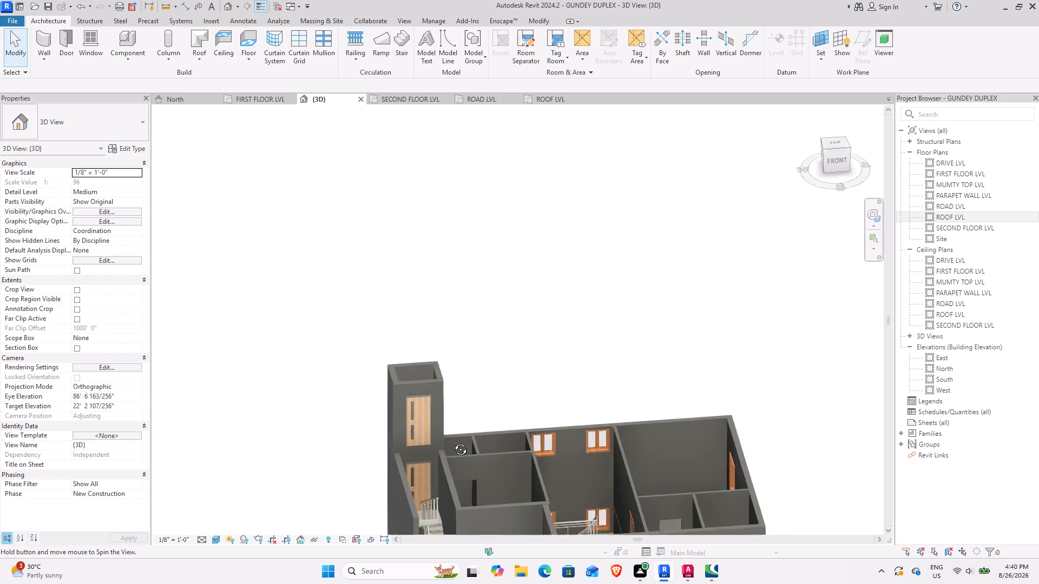
middle_click_drag(452, 441, 411, 437, "shift")
scroll(422, 431, "down", 3)
middle_click_drag(431, 440, 489, 324)
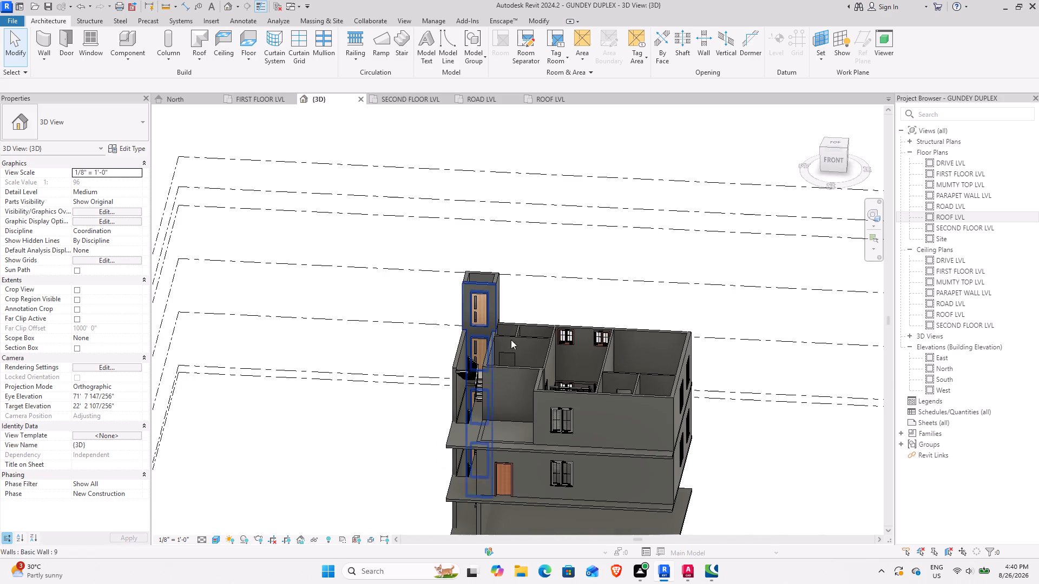
middle_click_drag(527, 403, 538, 277)
left_click_drag(826, 151, 861, 114)
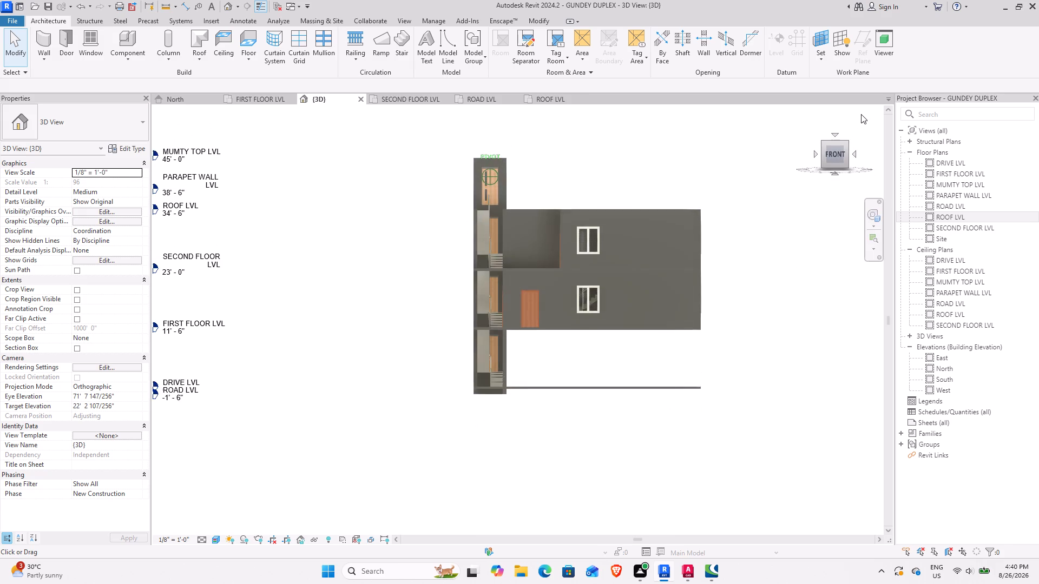
left_click_drag(861, 114, 856, 131)
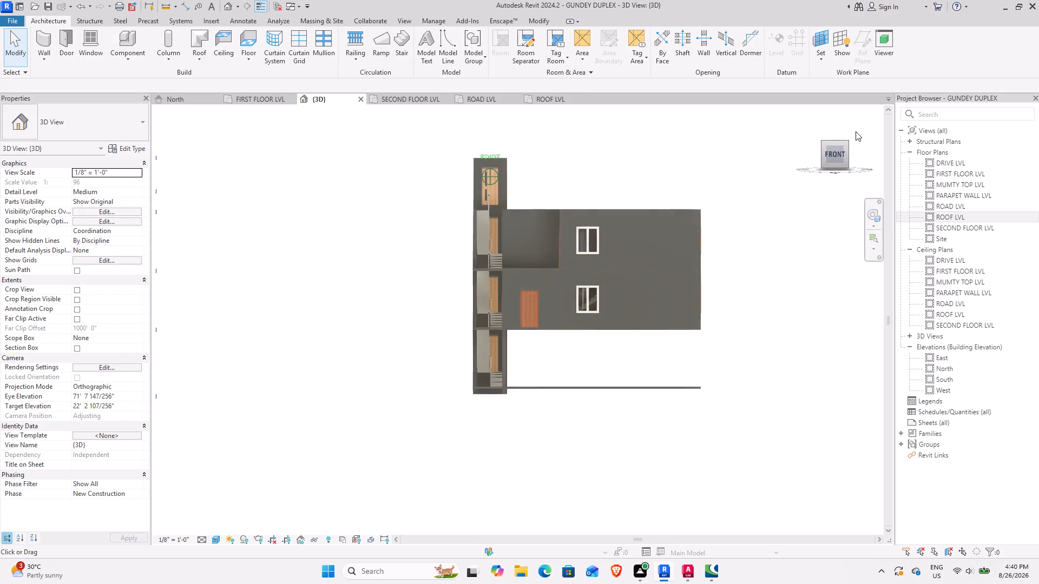
left_click_drag(856, 131, 877, 130)
left_click_drag(832, 144, 158, 138)
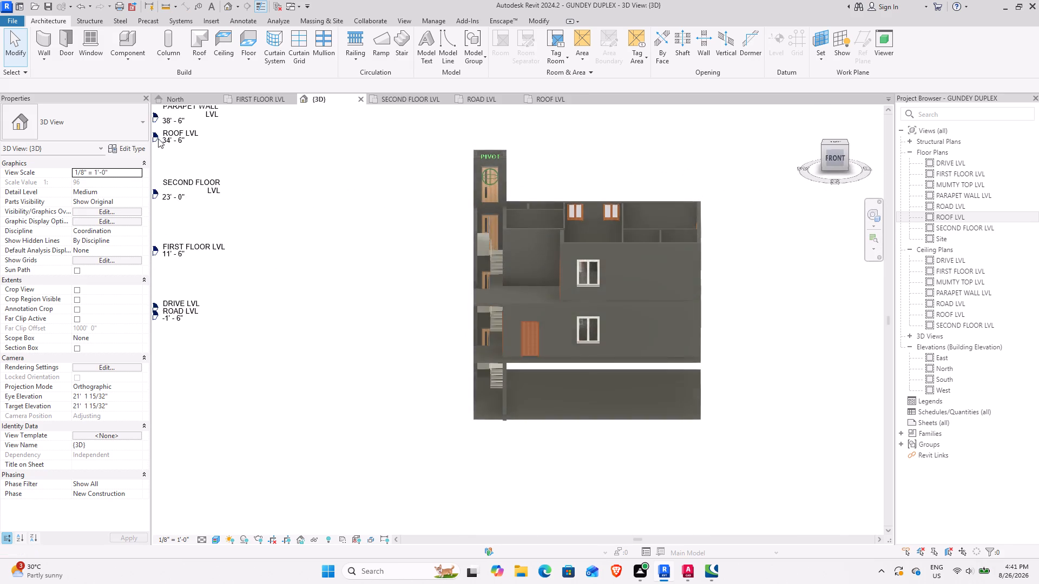
left_click_drag(158, 138, 168, 162)
middle_click_drag(457, 254, 402, 347)
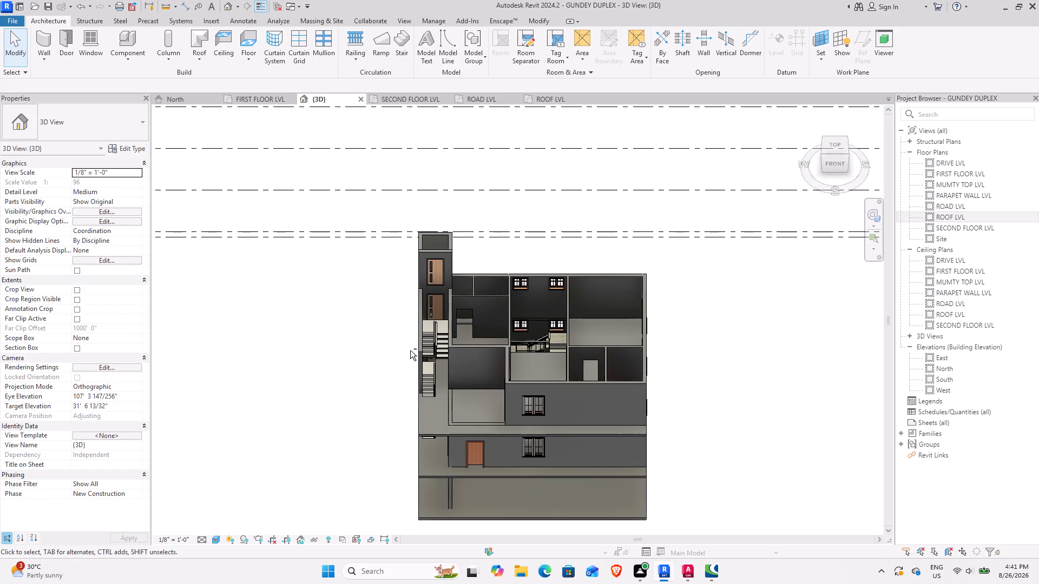
middle_click_drag(415, 351, 399, 322, "shift")
scroll(455, 269, "up", 5)
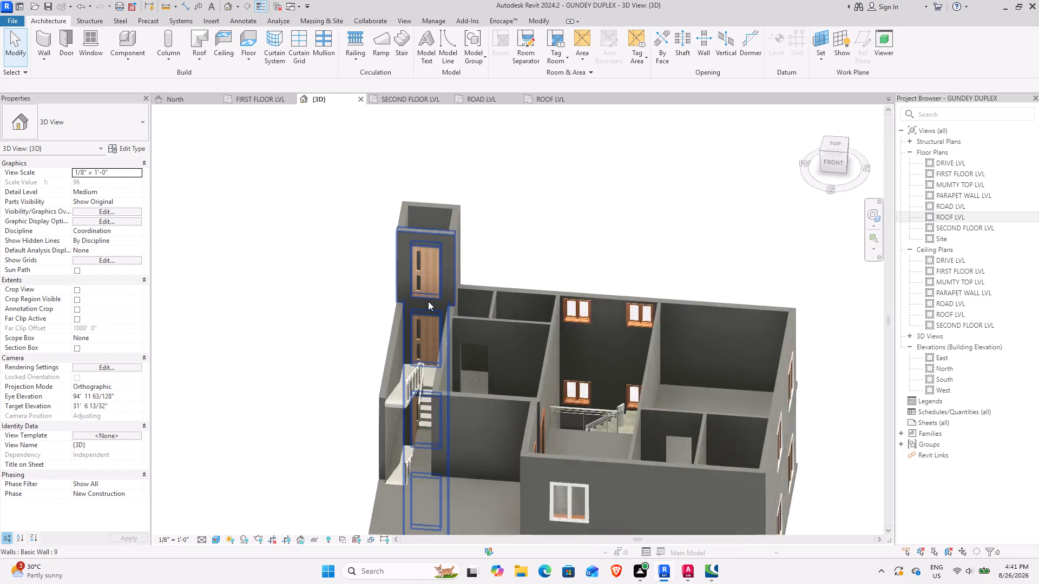
scroll(428, 301, "up", 1)
middle_click_drag(396, 341, 404, 386, "shift")
middle_click_drag(477, 289, 436, 345)
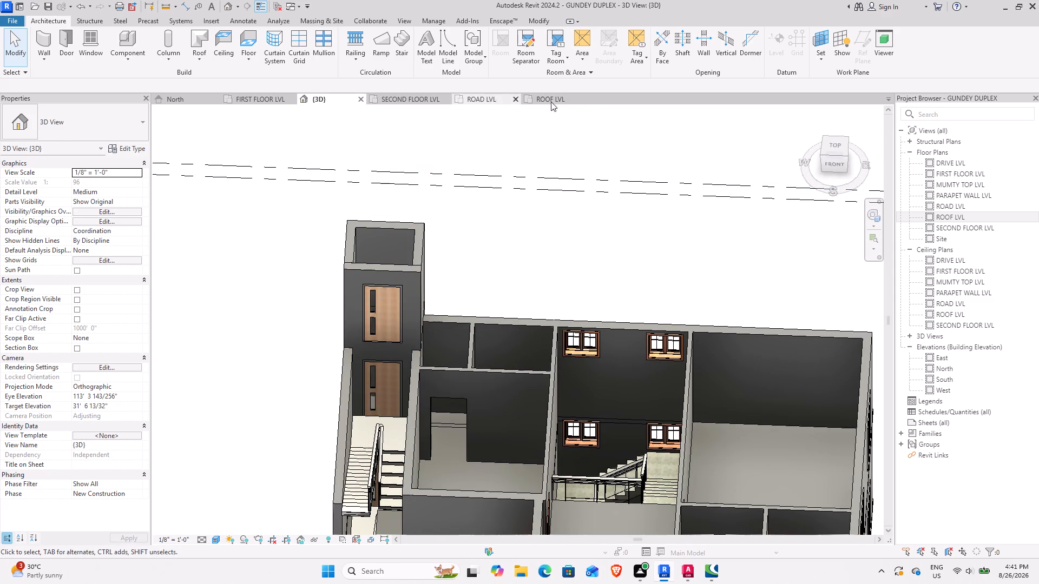
On ROOF LVL, create a Generic - 6" floor with a rectangular boundary from the staircase enclosure's outer corner to the building outline's opposite corner.
left_click(561, 102)
scroll(496, 321, "down", 4)
middle_click_drag(620, 356, 409, 270)
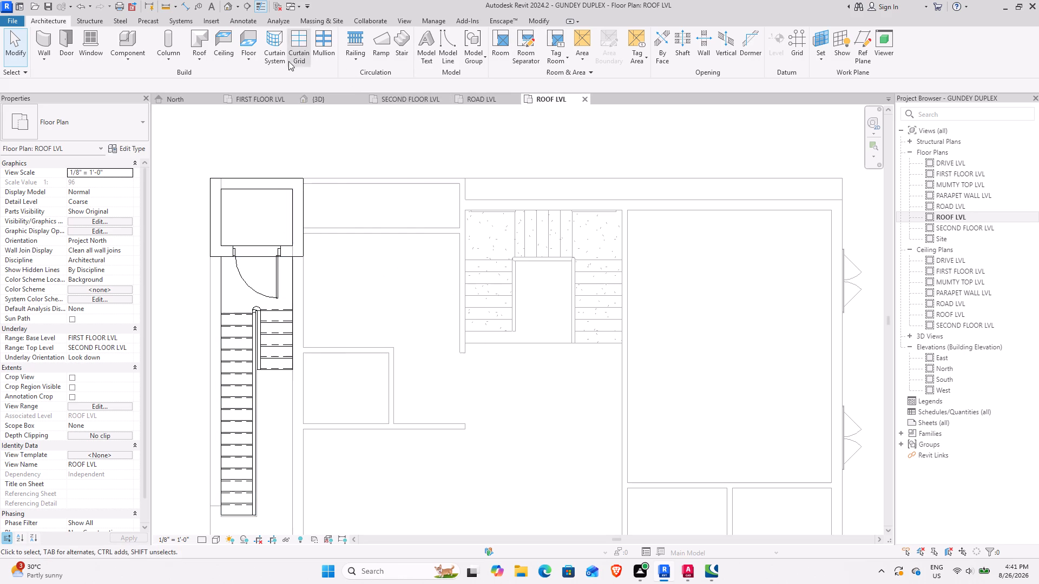
left_click(252, 48)
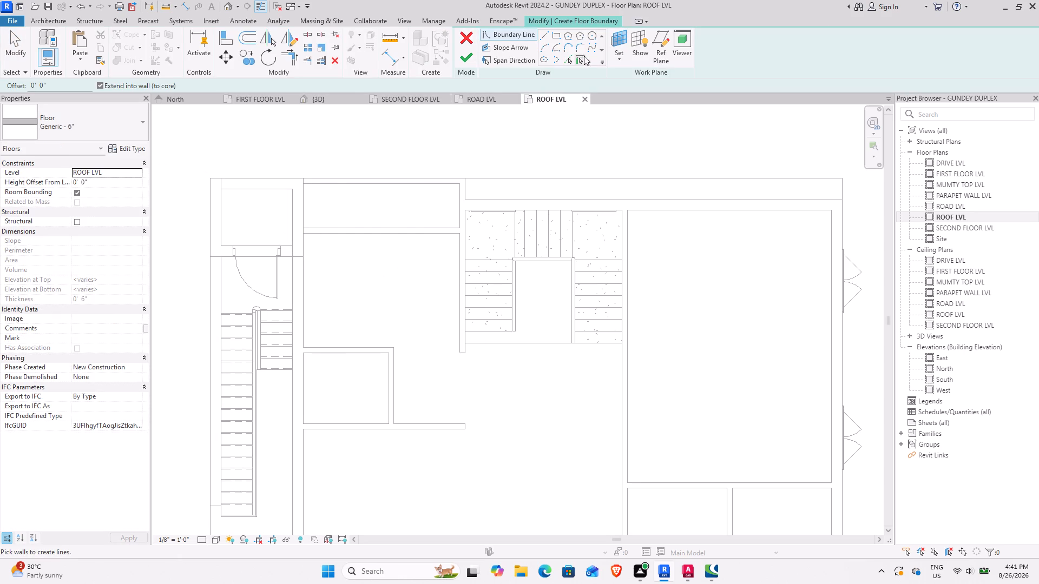
left_click(561, 32)
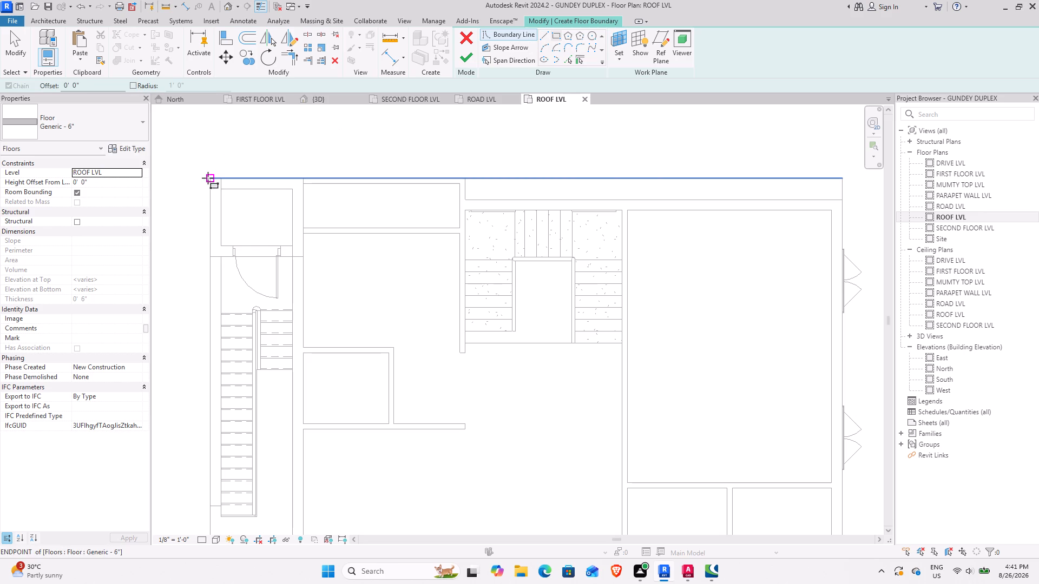
left_click(210, 178)
scroll(397, 304, "down", 3)
middle_click_drag(491, 333, 427, 219)
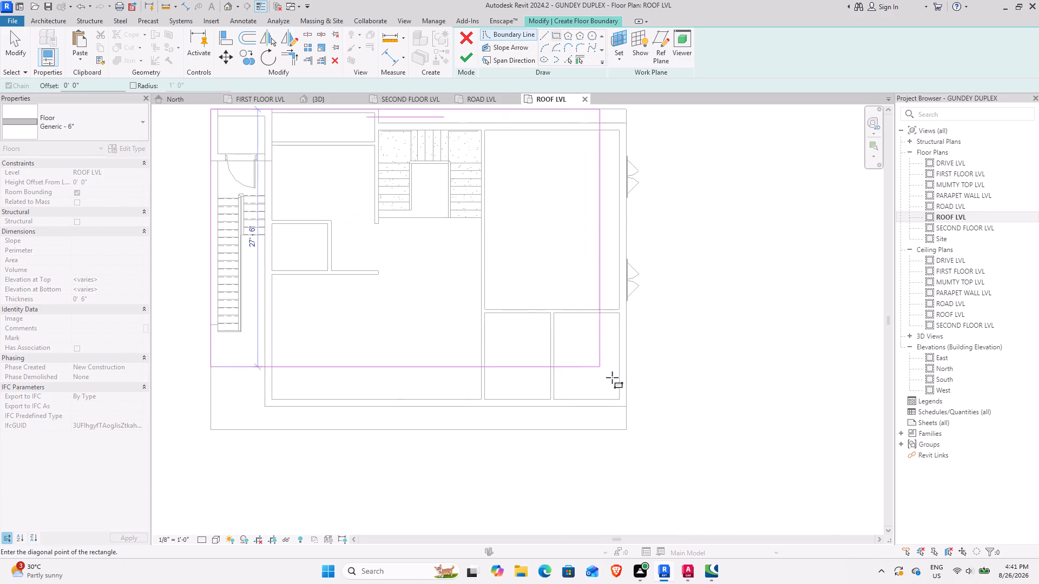
left_click(629, 430)
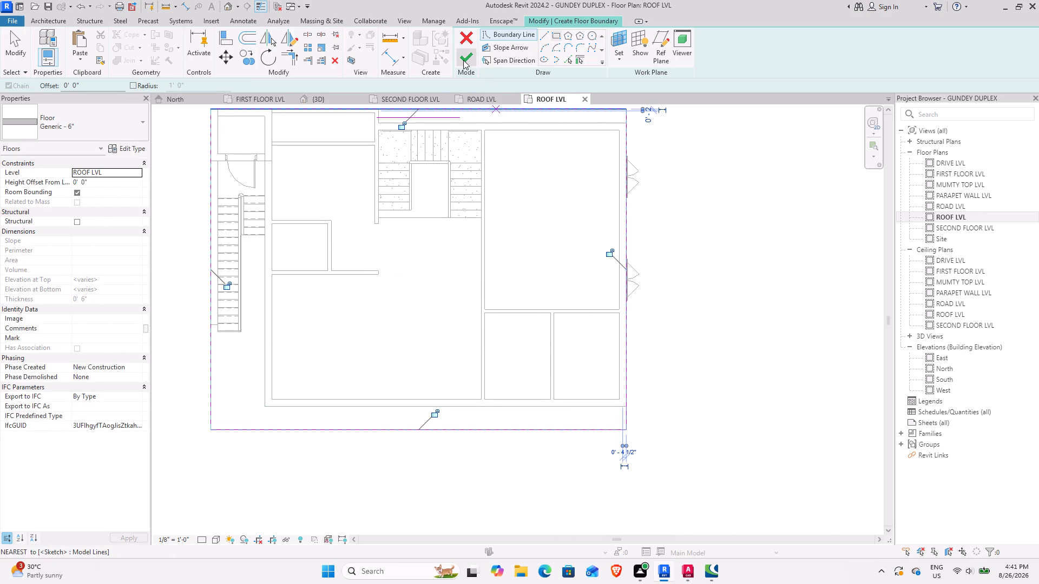
left_click(462, 59)
Examine the new roof slab in 3D, including its edges and how it meets the outer staircase and enclosure.
left_click(592, 293)
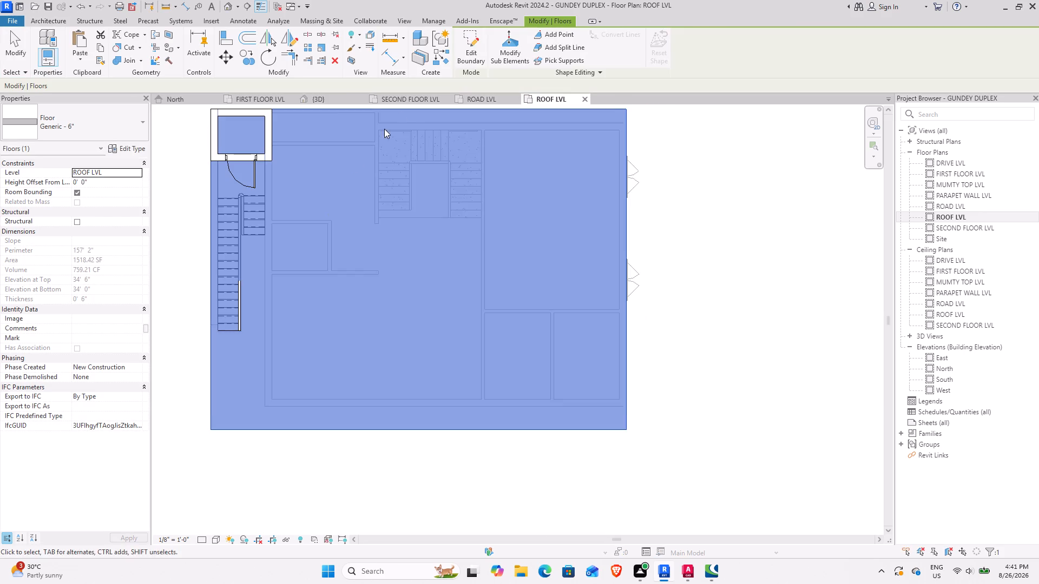
left_click(331, 104)
left_click(556, 228)
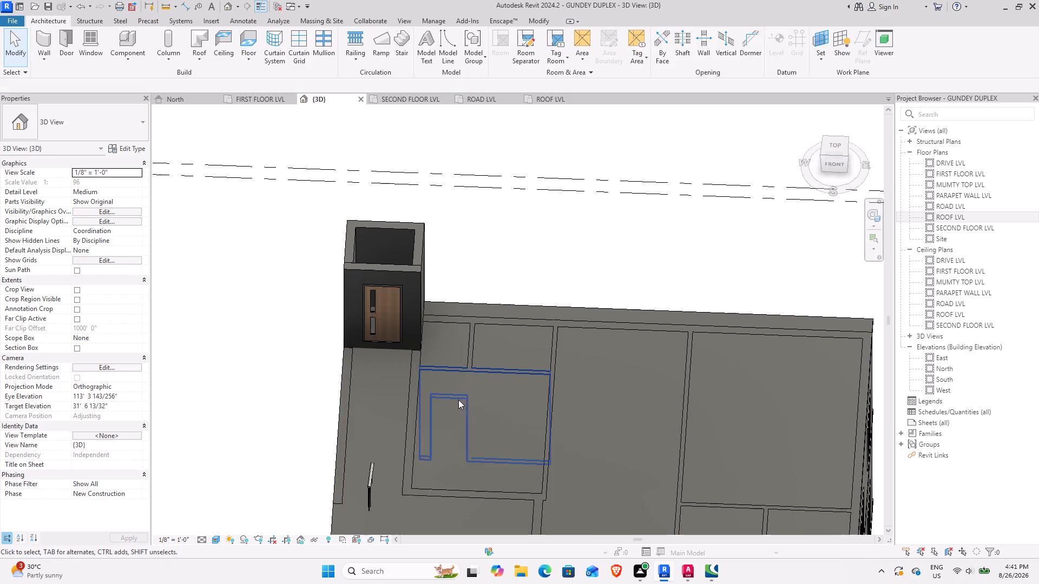
middle_click_drag(452, 400, 632, 315, "shift")
scroll(637, 330, "down", 3)
middle_click_drag(621, 360, 455, 293)
middle_click_drag(538, 343, 533, 343, "shift")
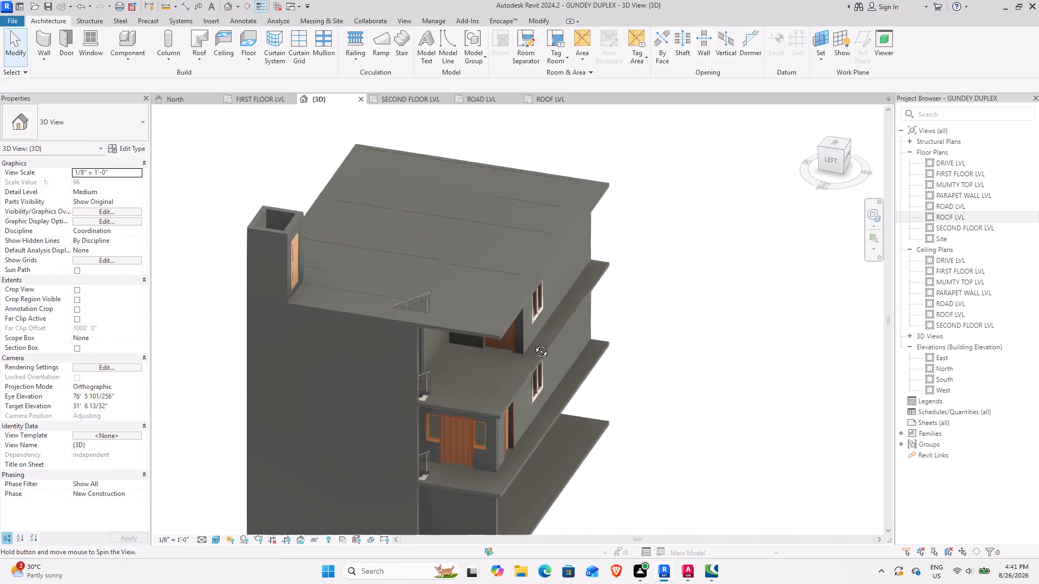
middle_click_drag(533, 343, 393, 414, "shift")
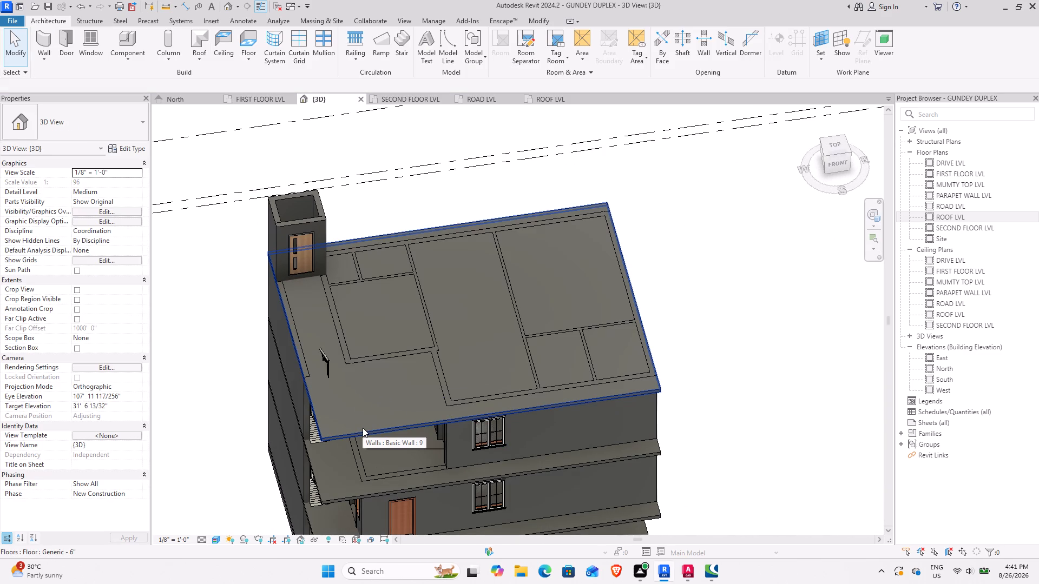
Open the roof slab's boundary for editing in the ROOF LVL floor plan, focusing on the area around the outer staircase.
left_click(363, 428)
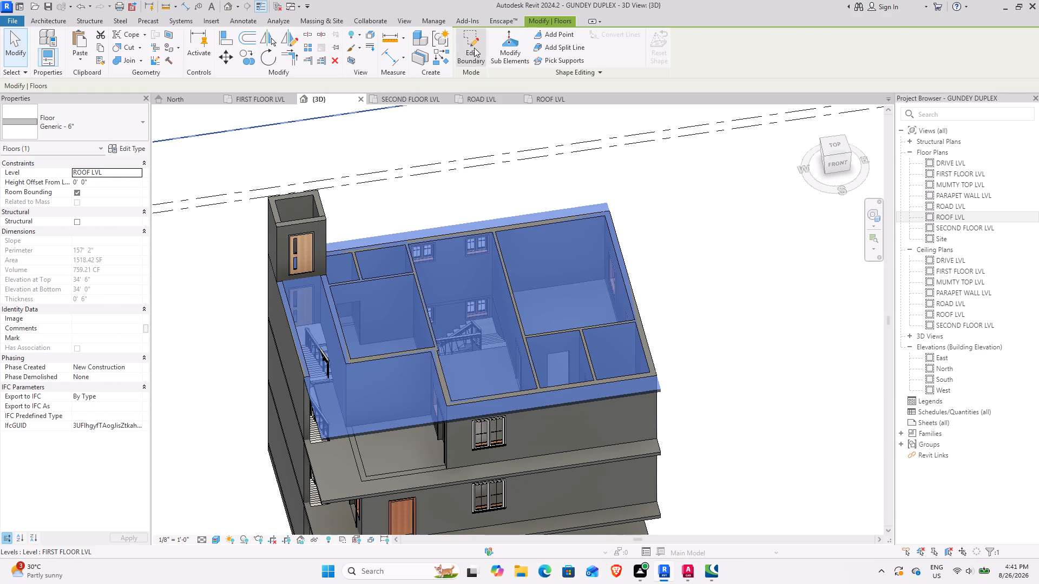
left_click(474, 48)
left_click(542, 100)
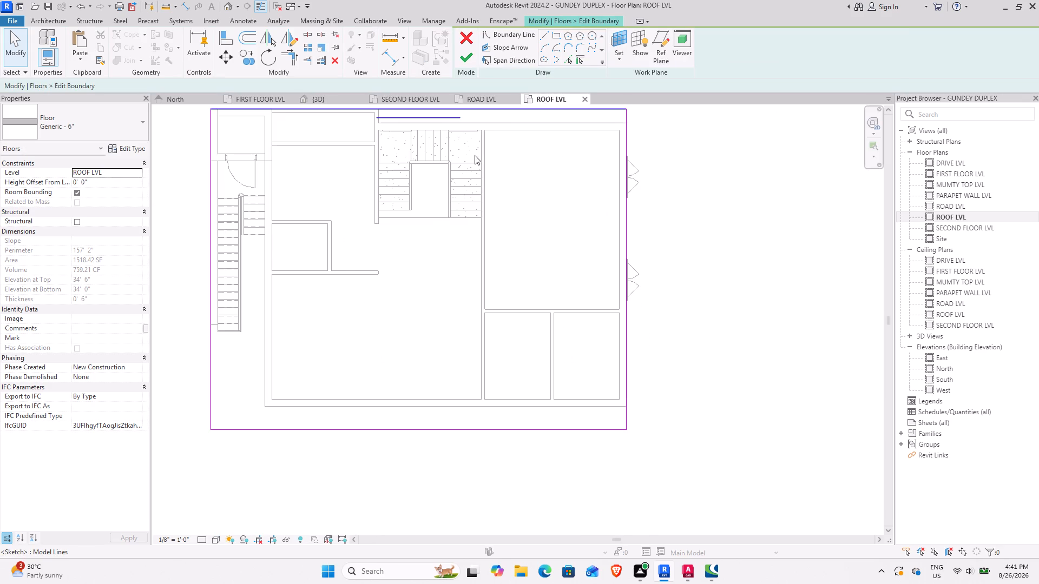
middle_click_drag(277, 241, 394, 303)
scroll(333, 245, "up", 3)
scroll(401, 284, "up", 2)
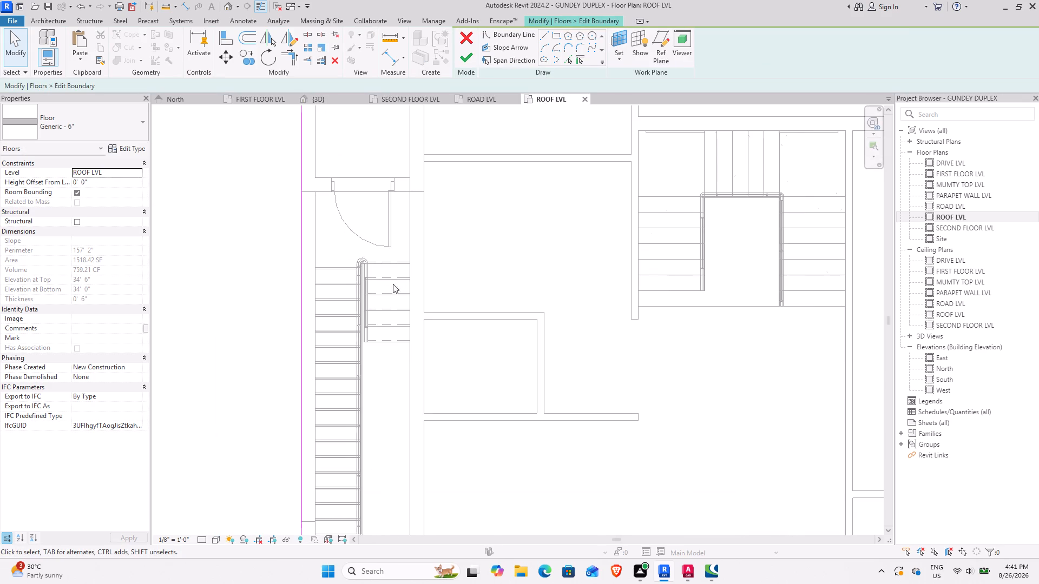
middle_click_drag(412, 330, 464, 311)
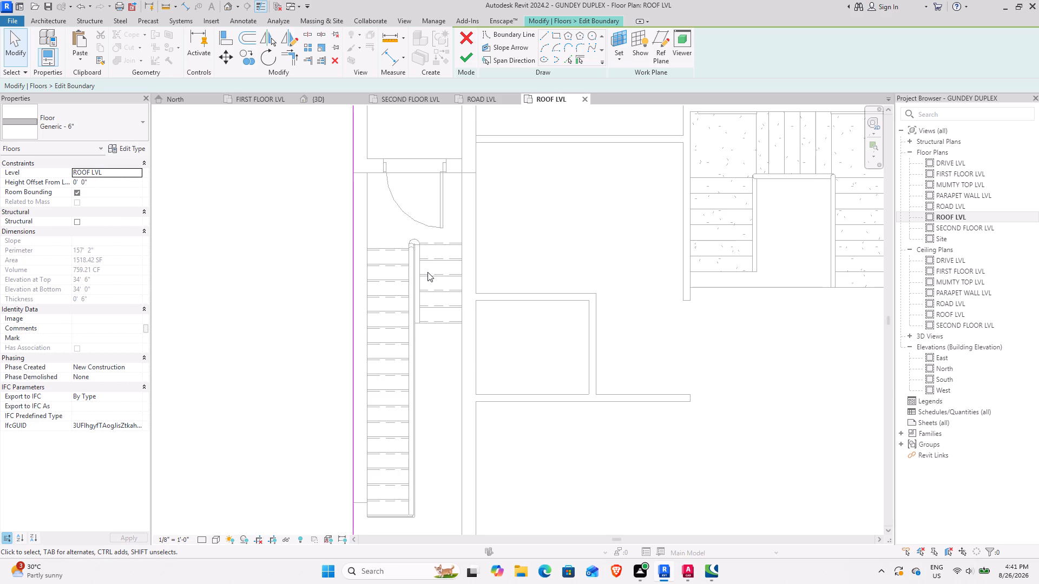
scroll(428, 272, "down", 9)
middle_click_drag(396, 302, 440, 257, "shift")
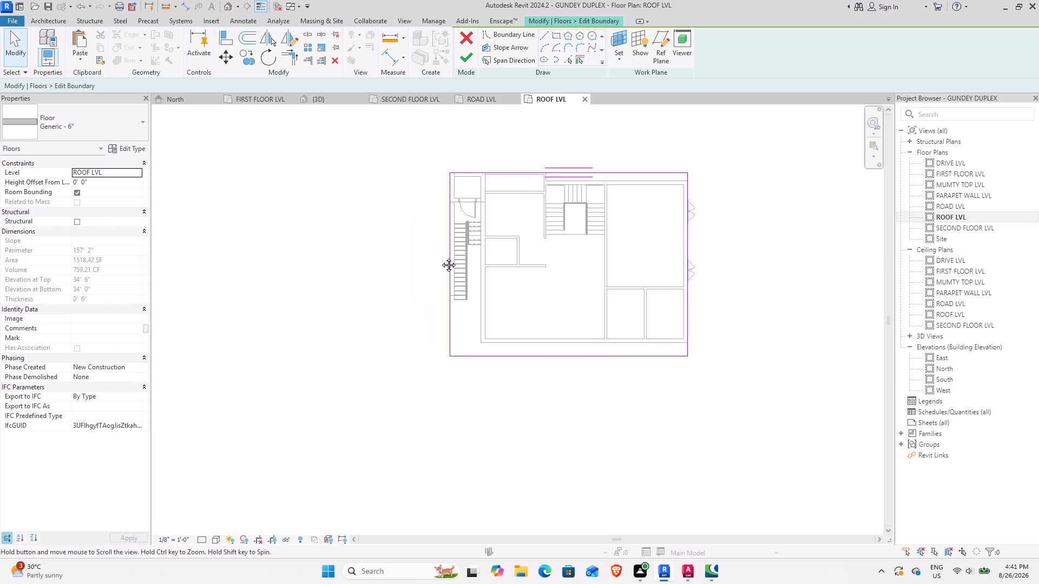
middle_click_drag(440, 257, 440, 256, "shift")
Examine the roof slab's boundary in 3D against the outer staircase, its roof-level enclosure and door, and the second-floor walls.
left_click(346, 102)
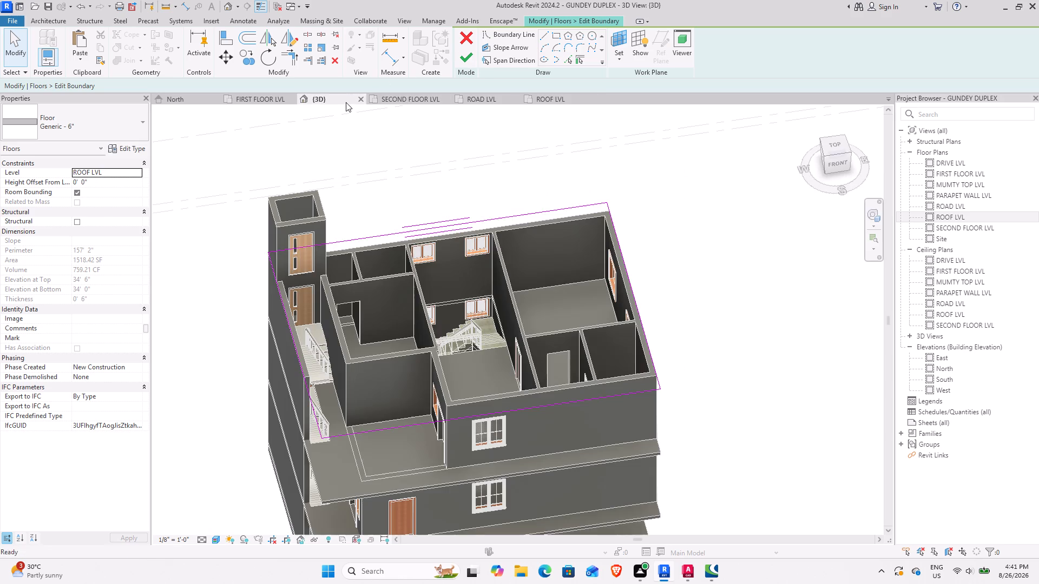
middle_click_drag(317, 363, 344, 291, "shift")
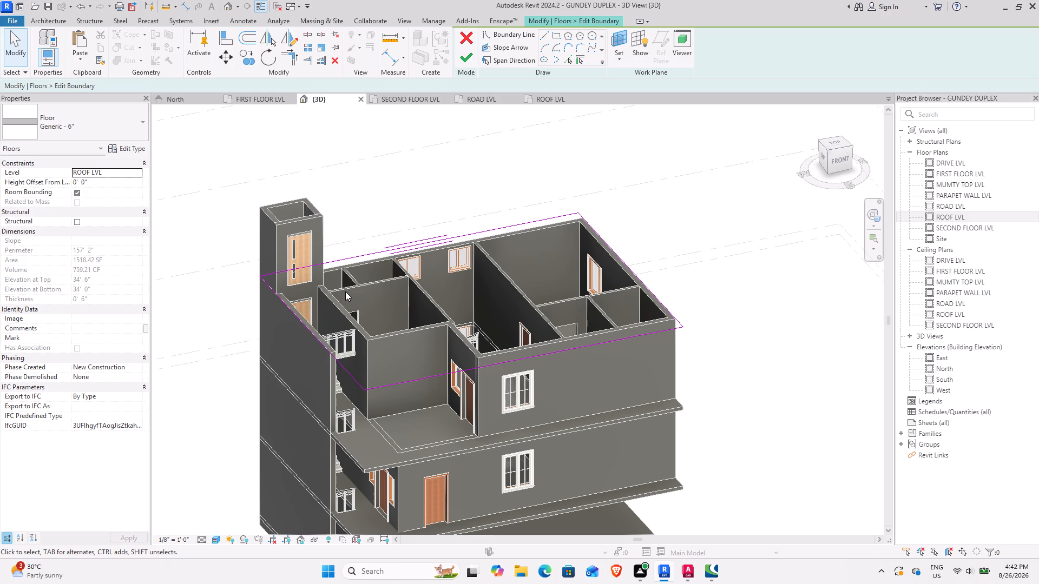
middle_click_drag(282, 387, 218, 337, "shift")
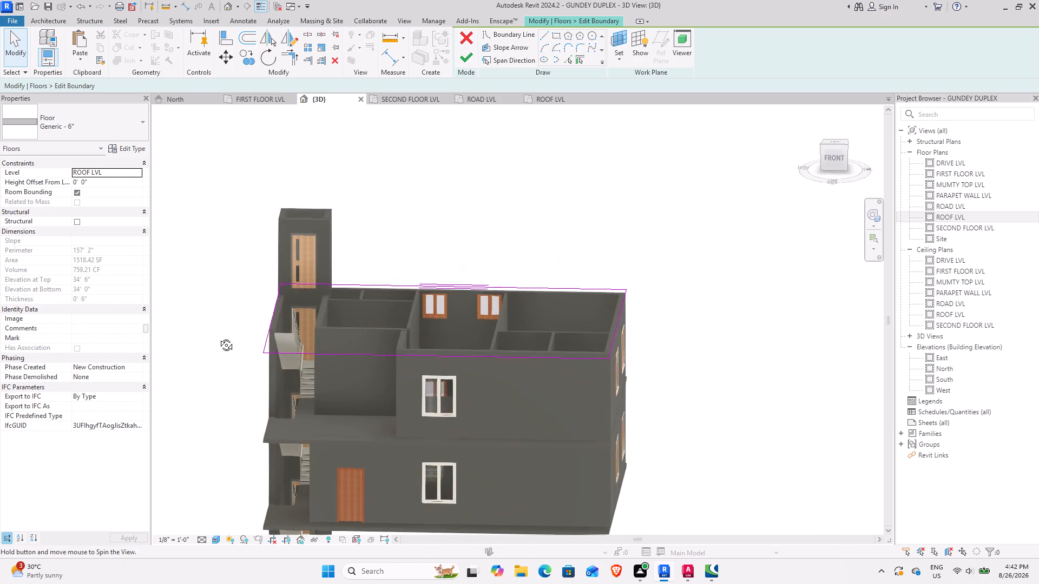
middle_click_drag(218, 337, 231, 329, "shift")
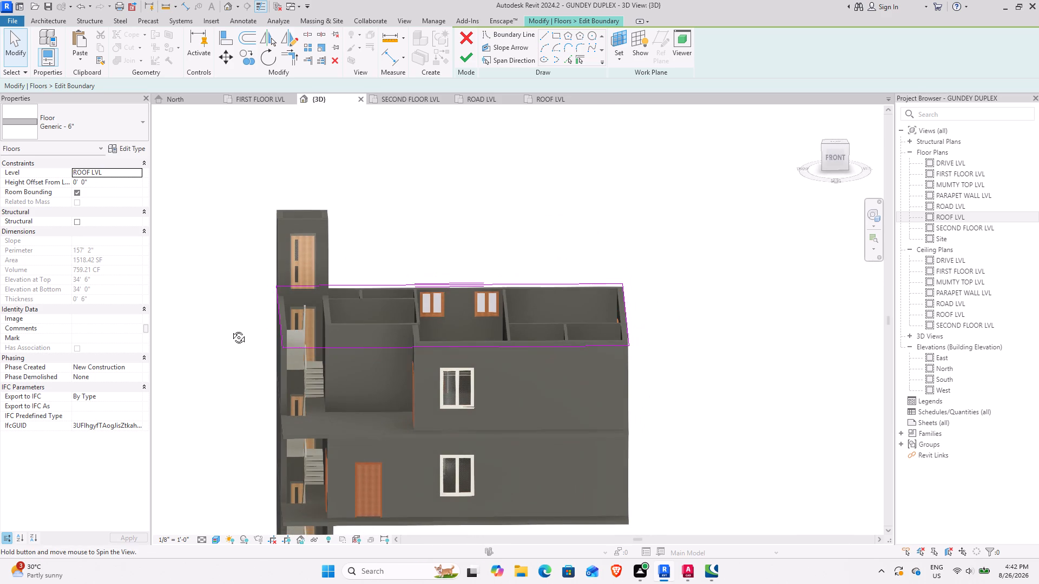
middle_click_drag(231, 329, 227, 337, "shift")
middle_click_drag(213, 370, 220, 367, "shift")
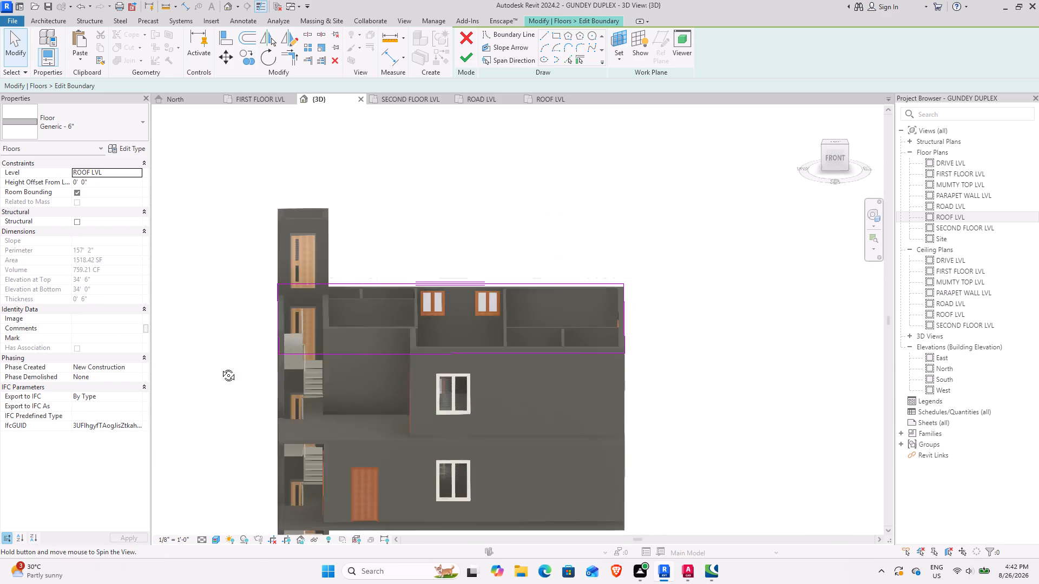
middle_click_drag(220, 367, 259, 356, "shift")
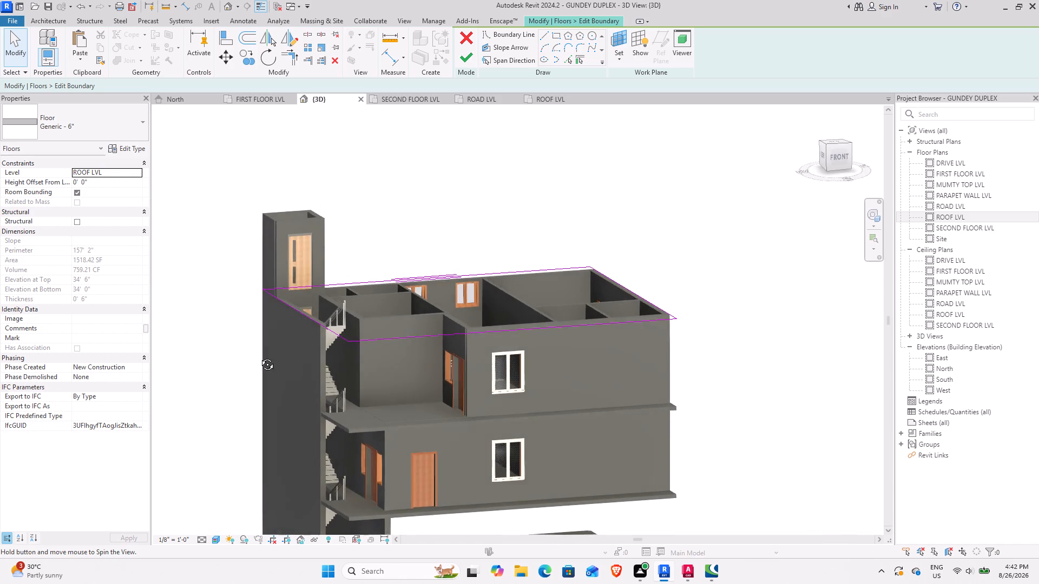
middle_click_drag(259, 356, 222, 426, "shift")
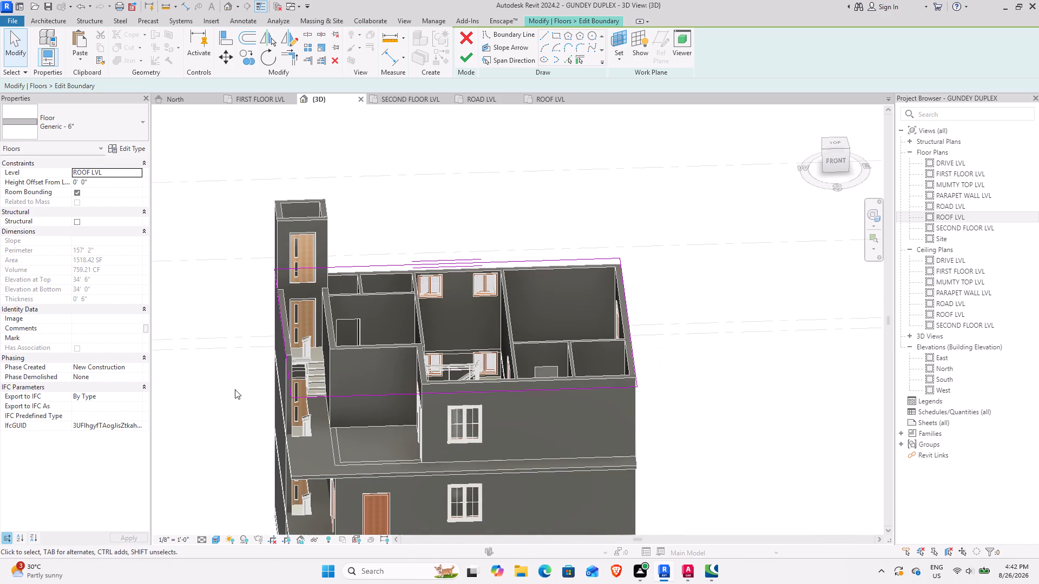
middle_click_drag(232, 392, 234, 370, "shift")
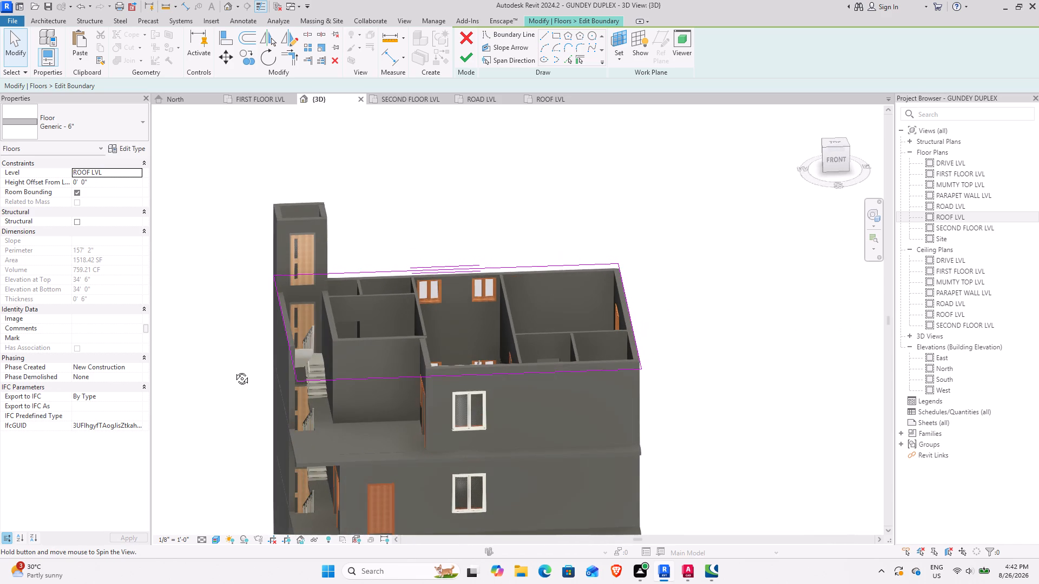
middle_click_drag(234, 370, 236, 360, "shift")
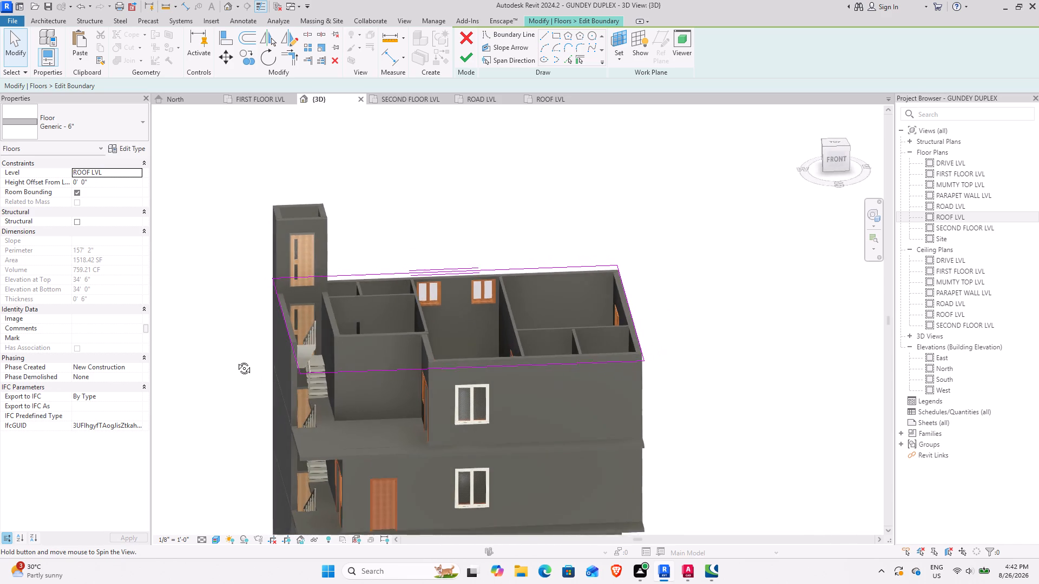
middle_click_drag(236, 360, 231, 333, "shift")
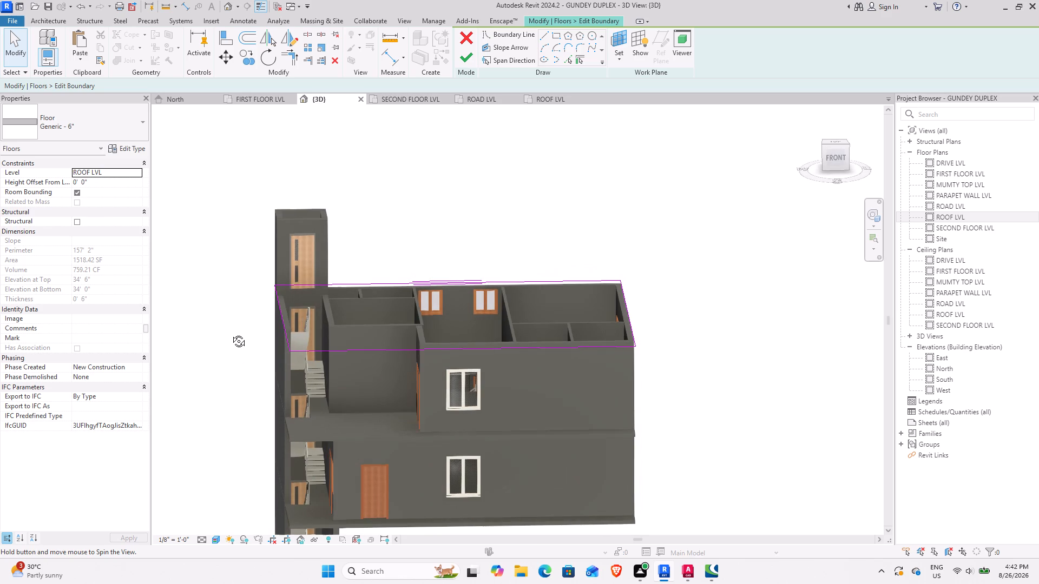
middle_click_drag(231, 333, 228, 333, "shift")
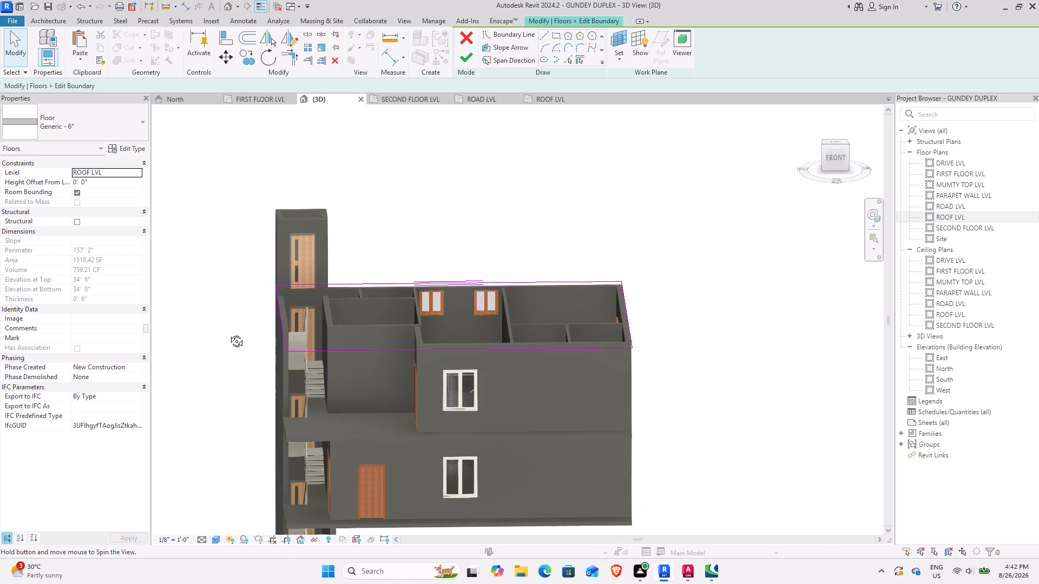
middle_click_drag(228, 333, 228, 334, "shift")
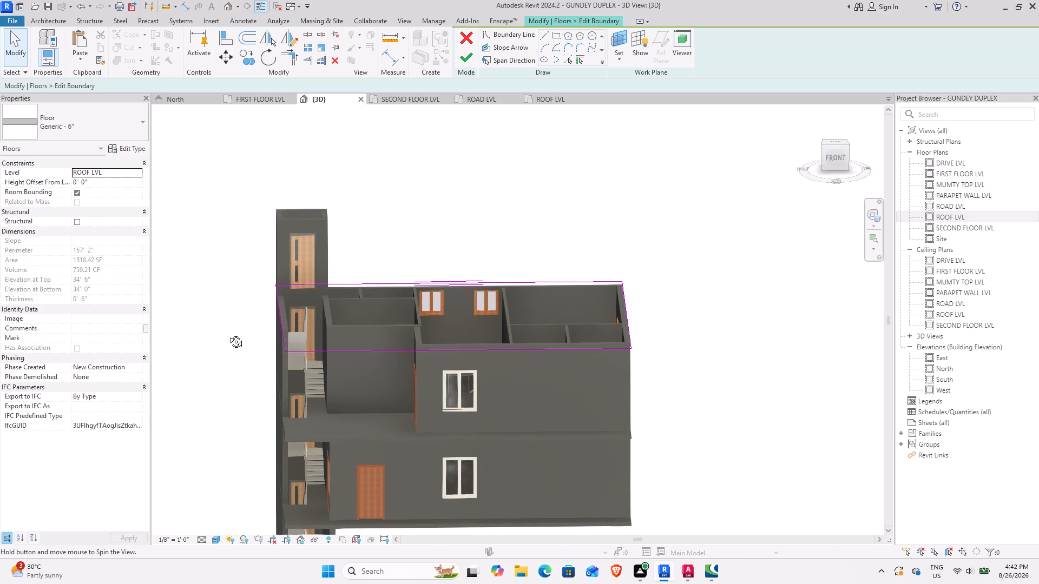
middle_click_drag(228, 334, 228, 335, "shift")
middle_click_drag(228, 335, 312, 316, "shift")
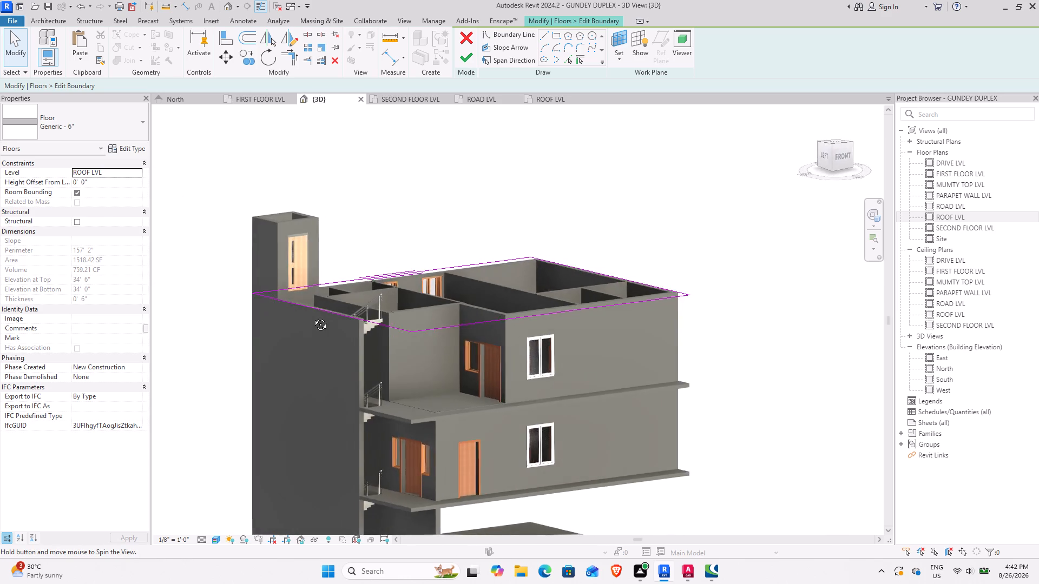
middle_click_drag(312, 316, 329, 309, "shift")
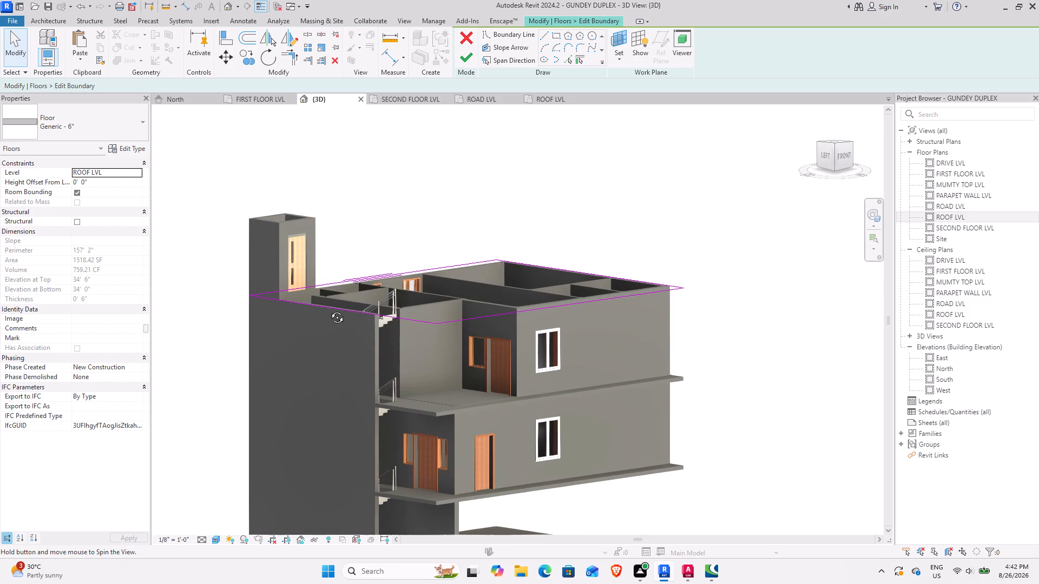
middle_click_drag(329, 309, 165, 309, "shift")
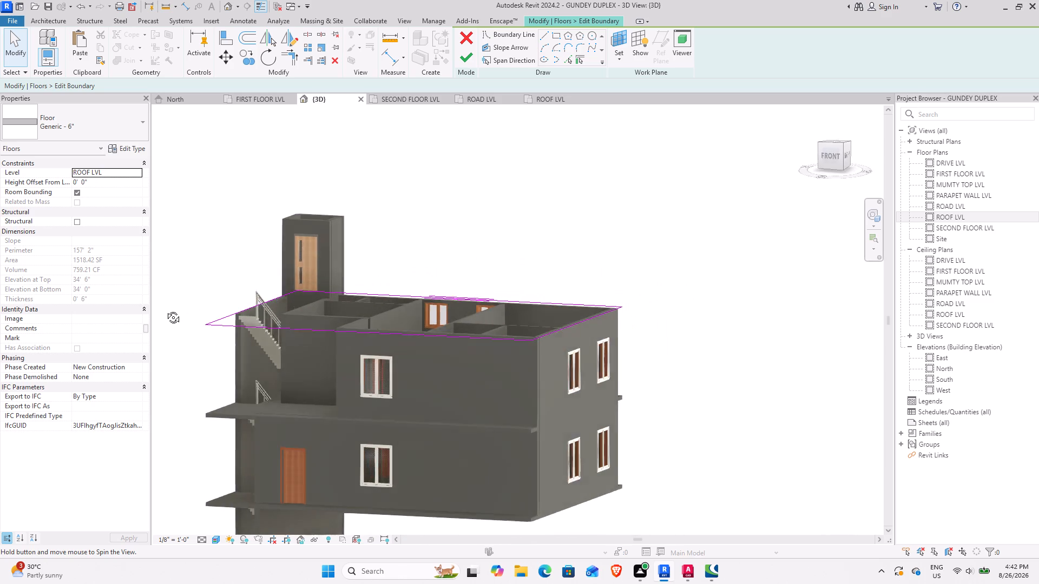
middle_click_drag(165, 309, 215, 386, "shift")
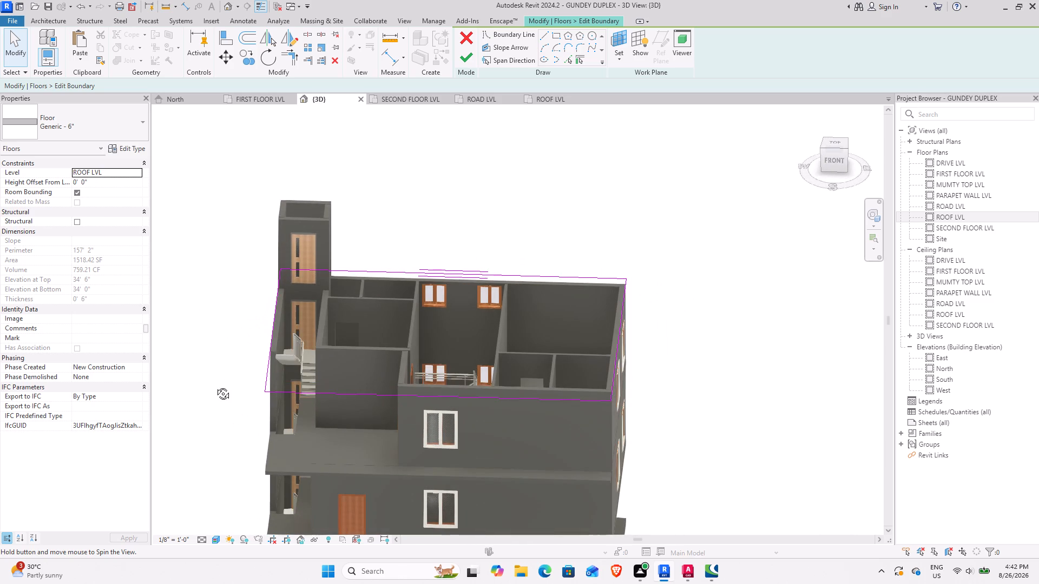
middle_click_drag(215, 386, 234, 387, "shift")
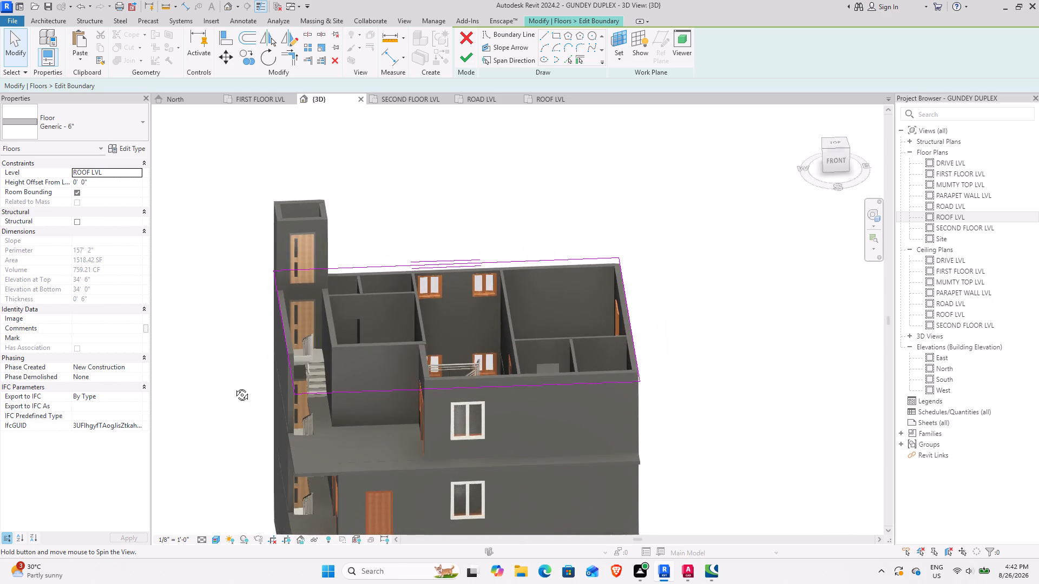
middle_click_drag(234, 387, 216, 344, "shift")
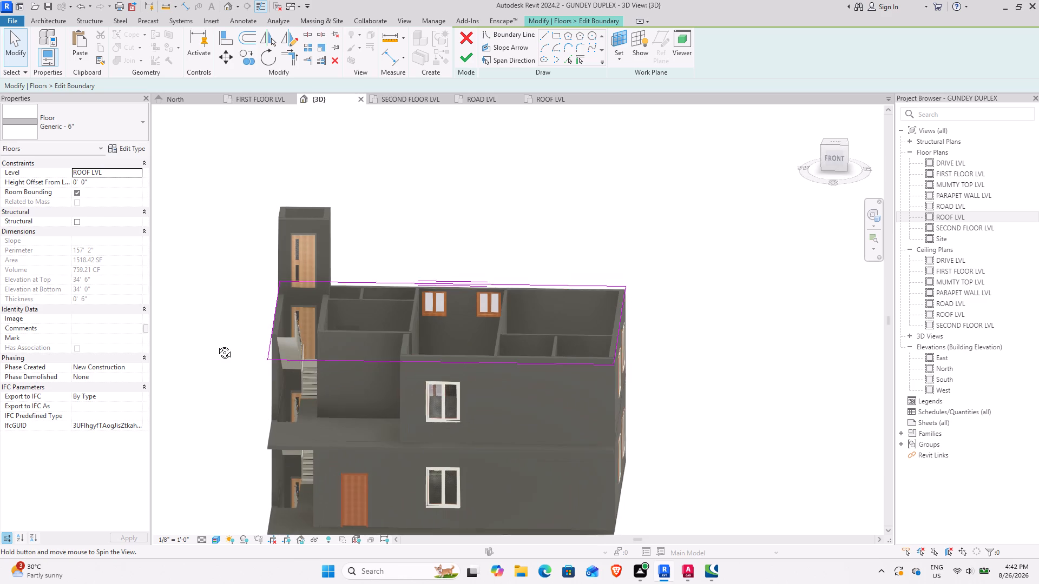
middle_click_drag(216, 344, 232, 363, "shift")
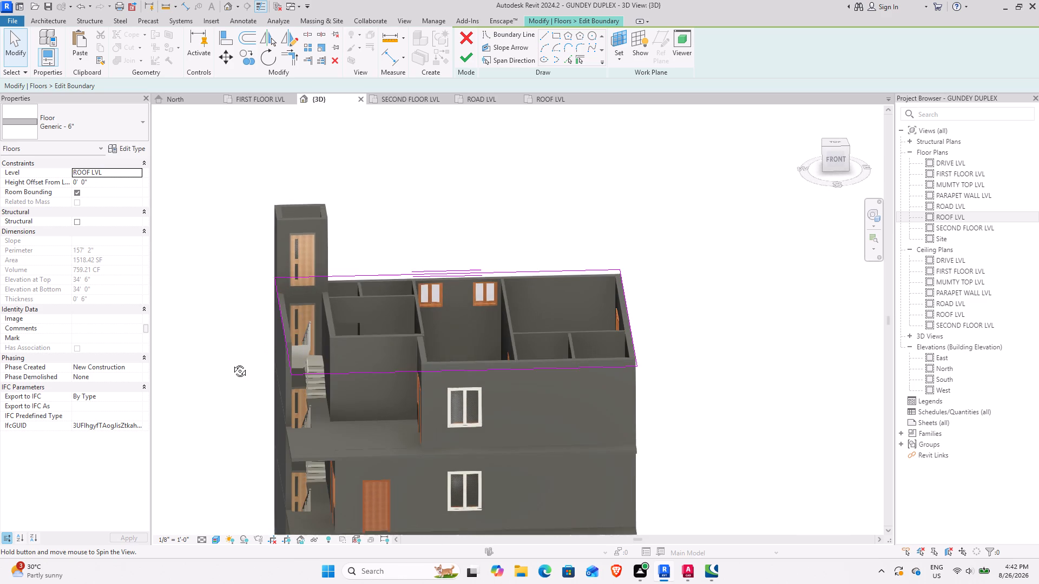
middle_click_drag(232, 363, 272, 322, "shift")
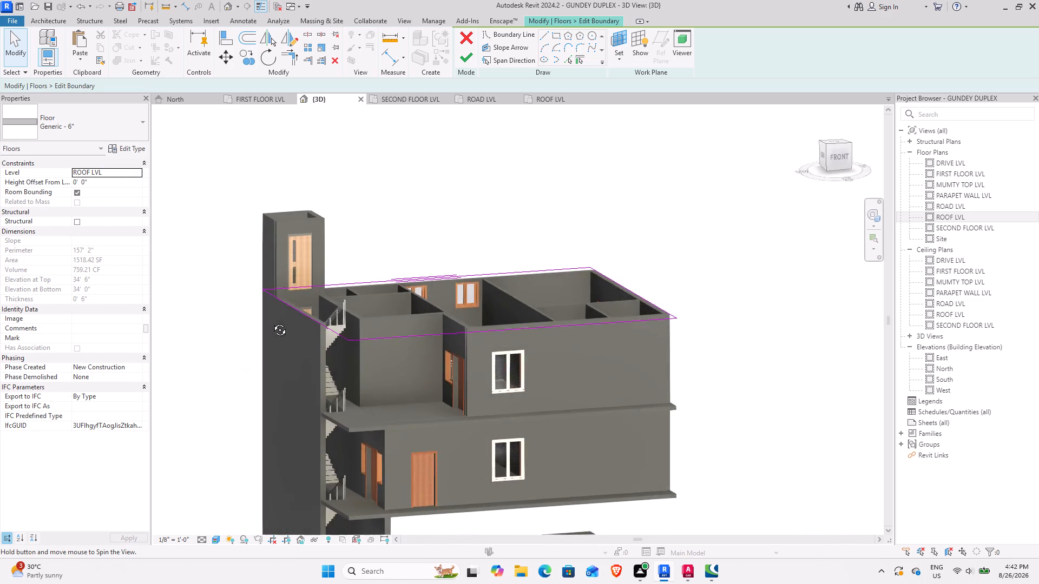
middle_click_drag(272, 322, 286, 318, "shift")
middle_click_drag(260, 327, 203, 337)
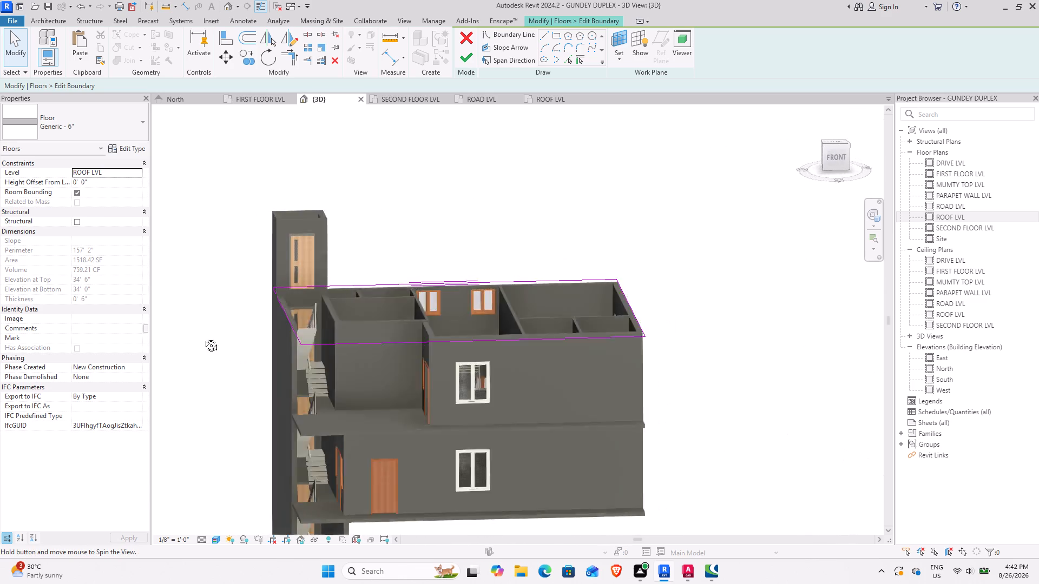
middle_click_drag(203, 337, 225, 343)
middle_click_drag(227, 343, 169, 346)
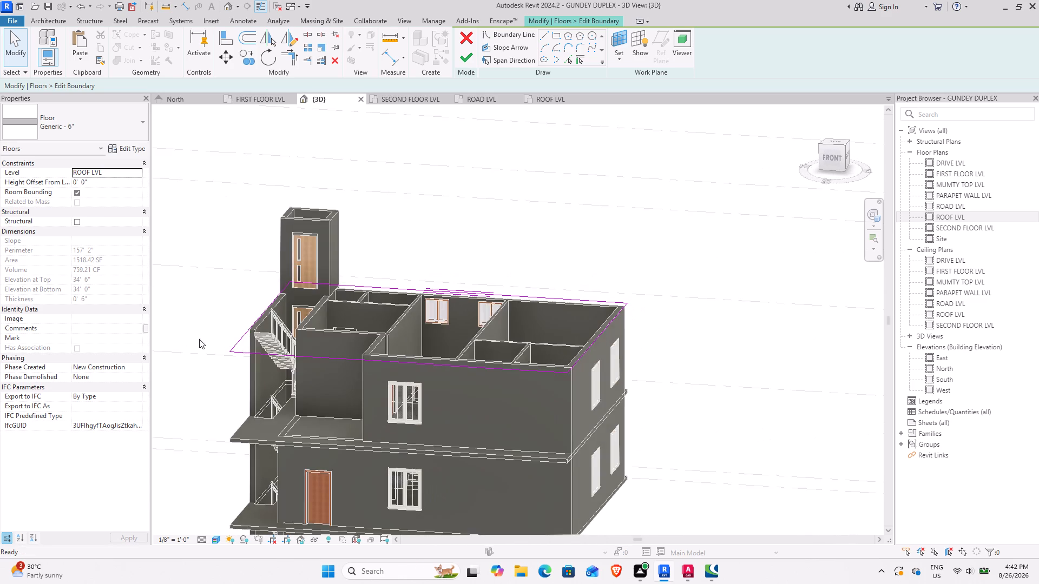
scroll(199, 339, "down", 2)
middle_click_drag(198, 339, 233, 277, "shift")
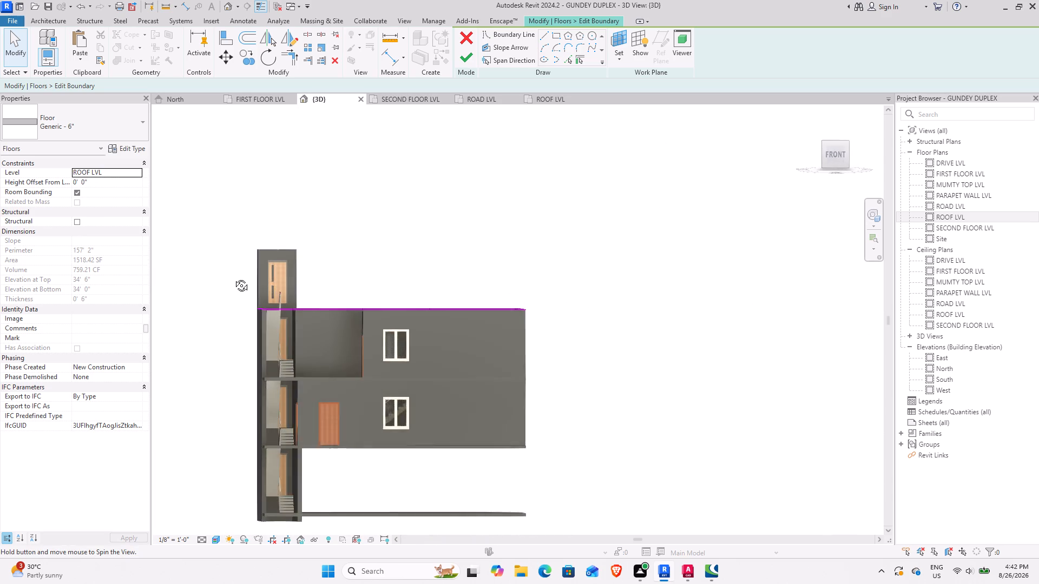
middle_click_drag(233, 277, 242, 406, "shift")
middle_click_drag(231, 377, 240, 378, "shift")
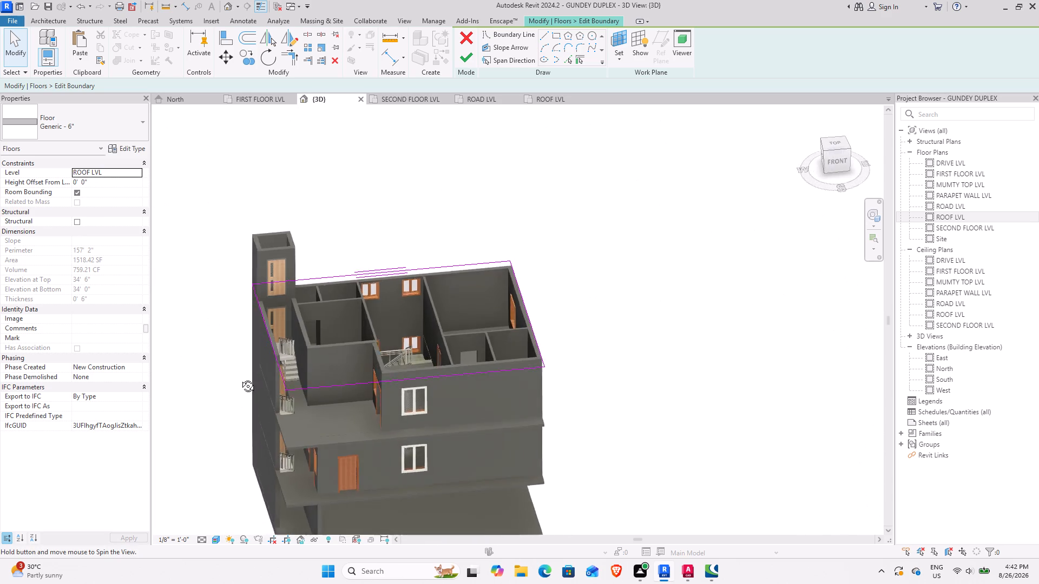
middle_click_drag(240, 378, 203, 344, "shift")
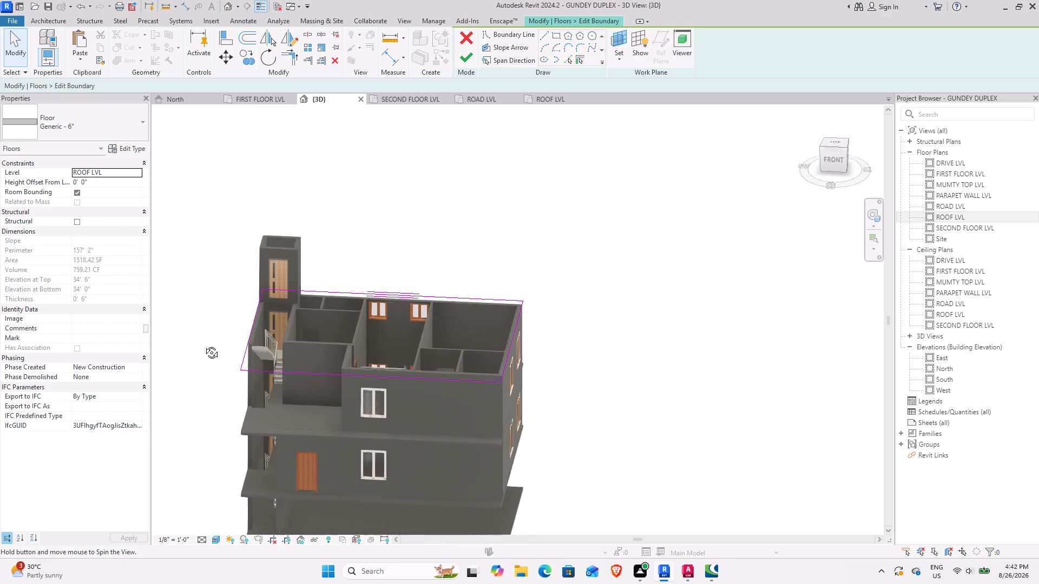
middle_click_drag(203, 344, 217, 362, "shift")
middle_click_drag(217, 362, 197, 373, "shift")
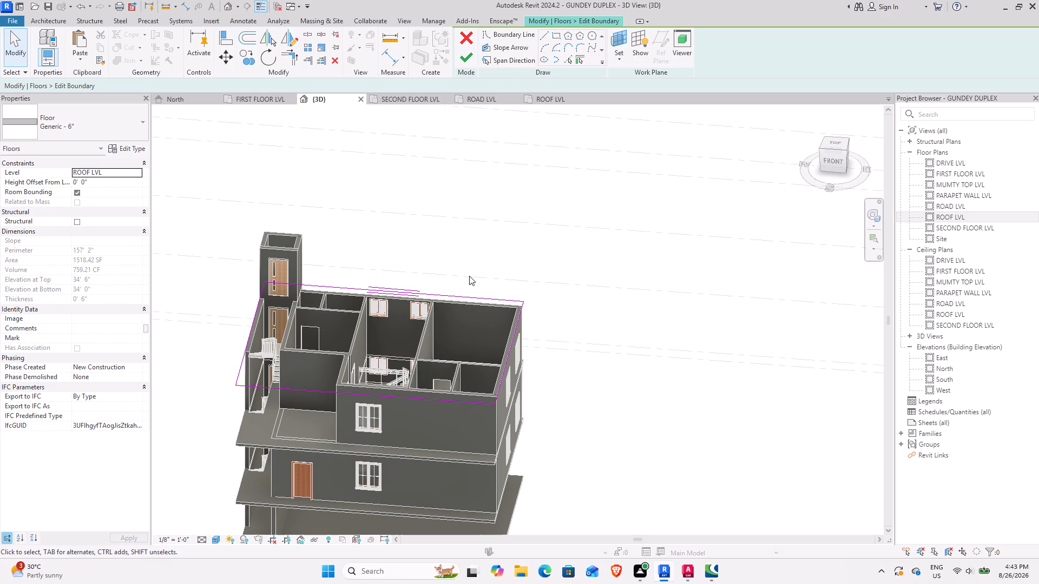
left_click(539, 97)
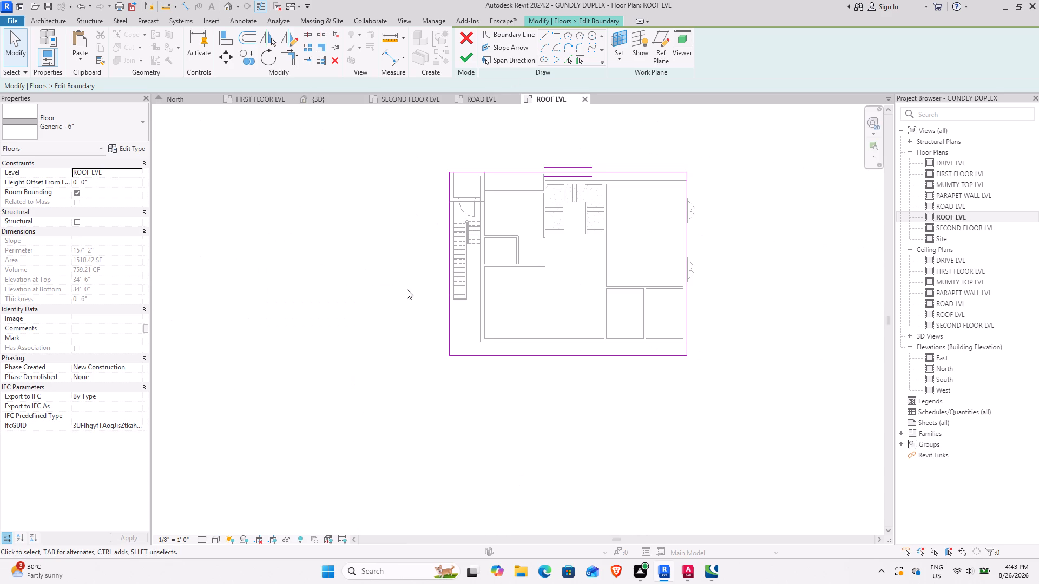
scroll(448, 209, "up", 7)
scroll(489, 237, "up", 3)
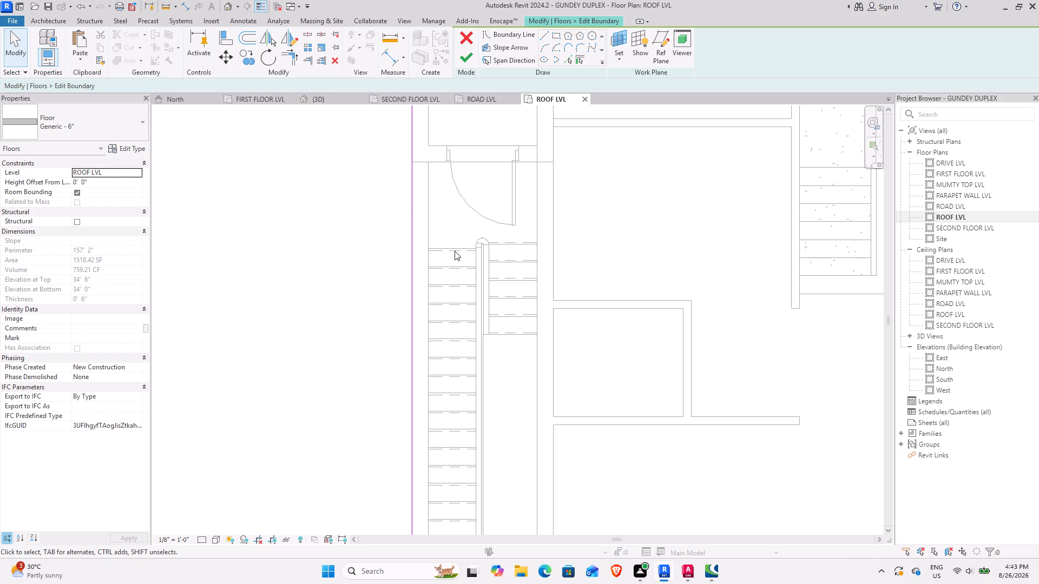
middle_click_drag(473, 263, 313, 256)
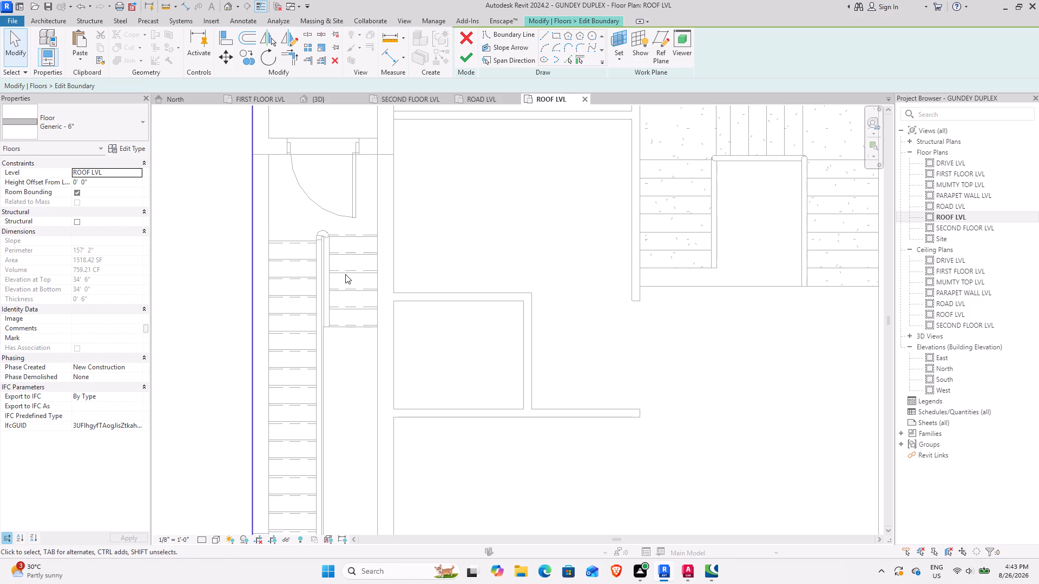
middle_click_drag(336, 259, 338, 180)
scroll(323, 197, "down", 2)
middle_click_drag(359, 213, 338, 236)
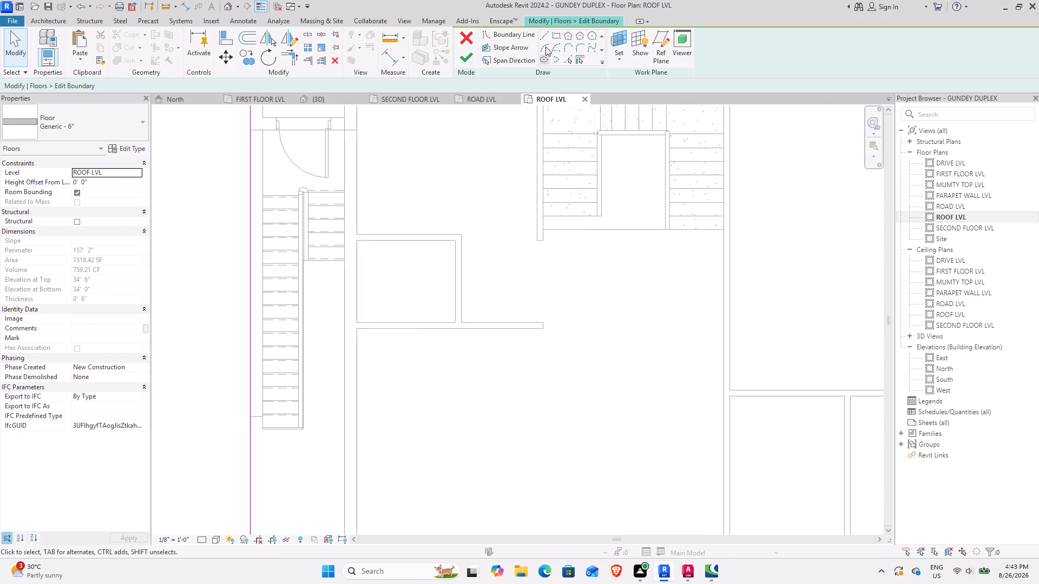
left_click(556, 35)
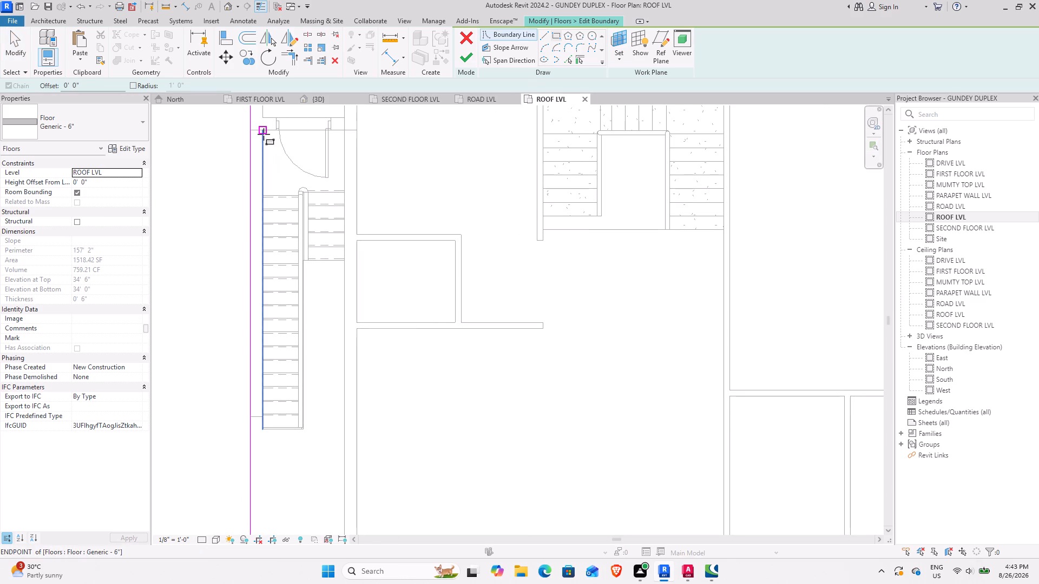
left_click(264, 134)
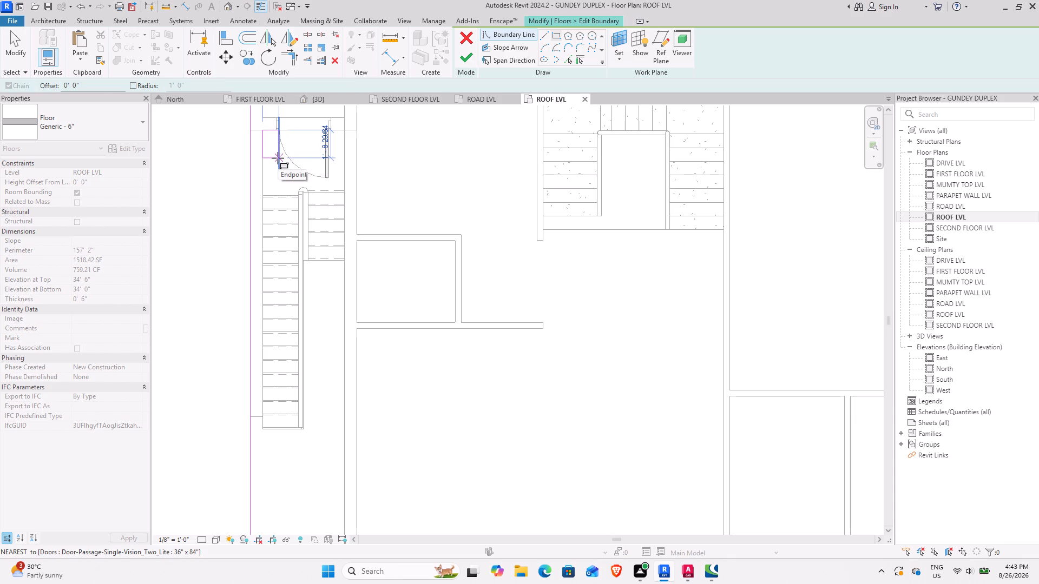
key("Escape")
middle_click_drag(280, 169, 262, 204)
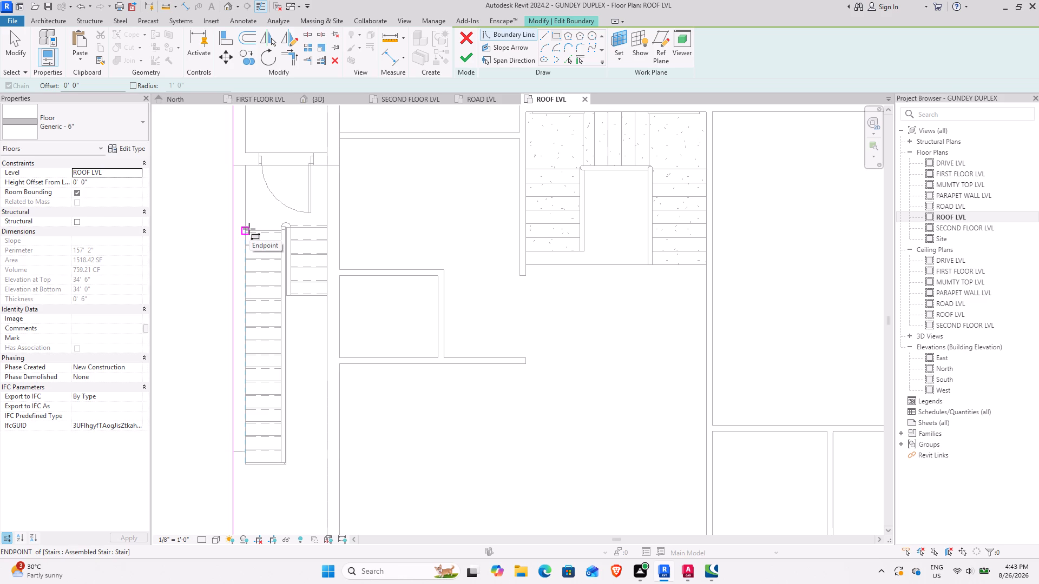
Check in 3D how the roof slab's boundary meets the enclosure door and the top flight of the outer staircase.
left_click(331, 97)
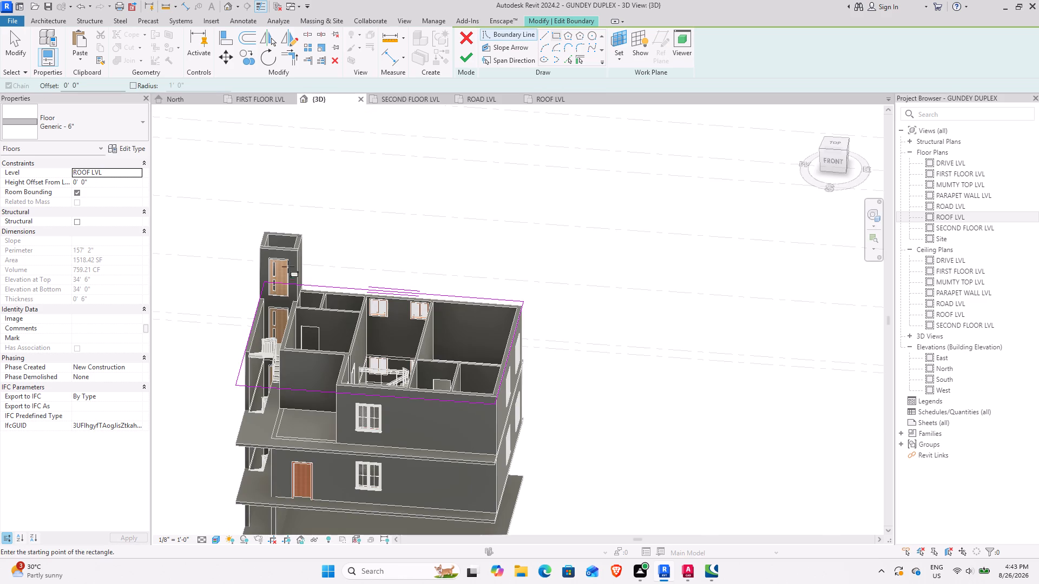
middle_click_drag(268, 284, 290, 230, "shift")
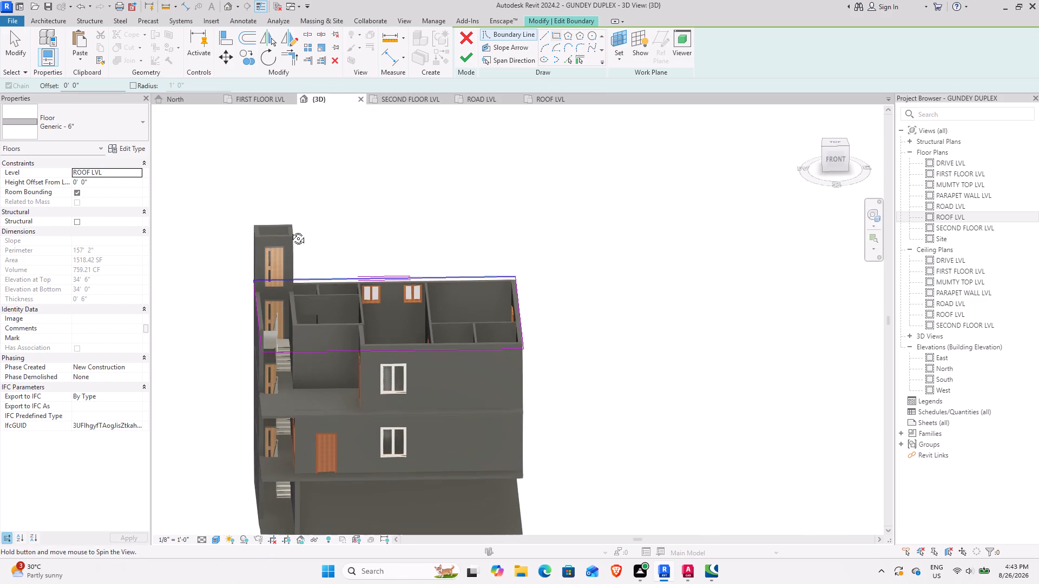
middle_click_drag(290, 230, 285, 217, "shift")
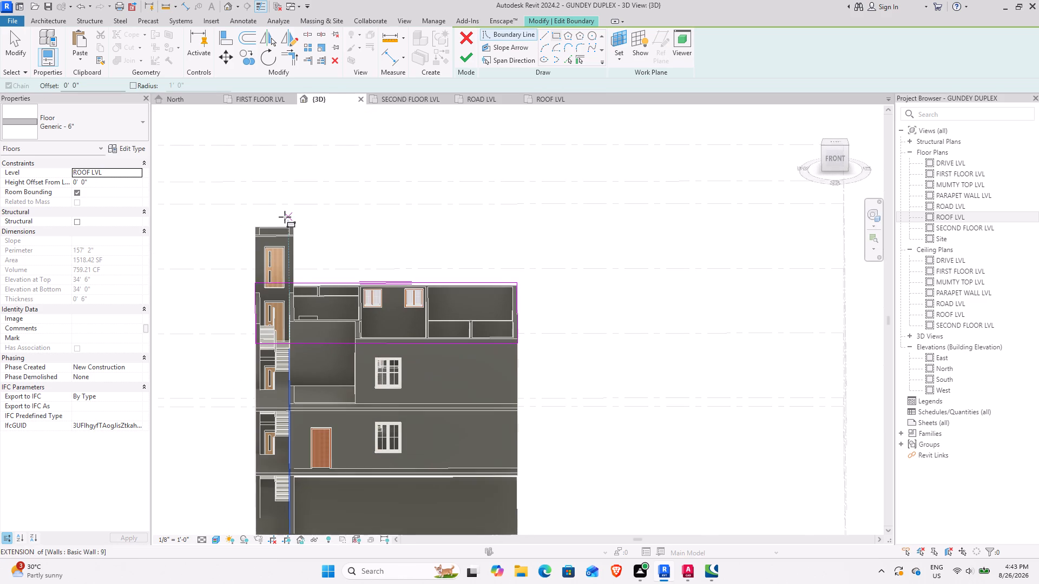
middle_click_drag(299, 233, 284, 237, "shift")
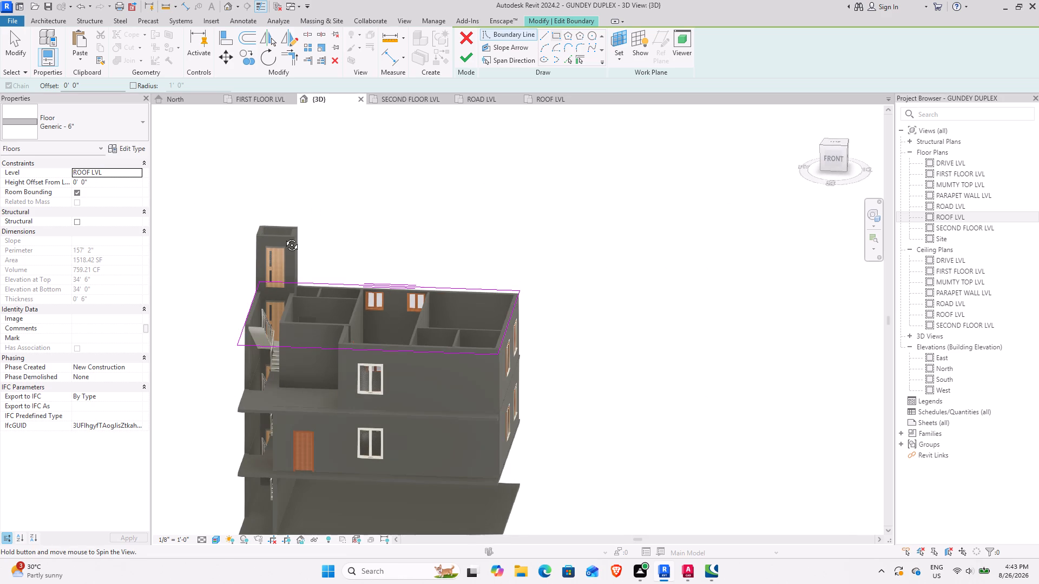
middle_click_drag(284, 237, 298, 236, "shift")
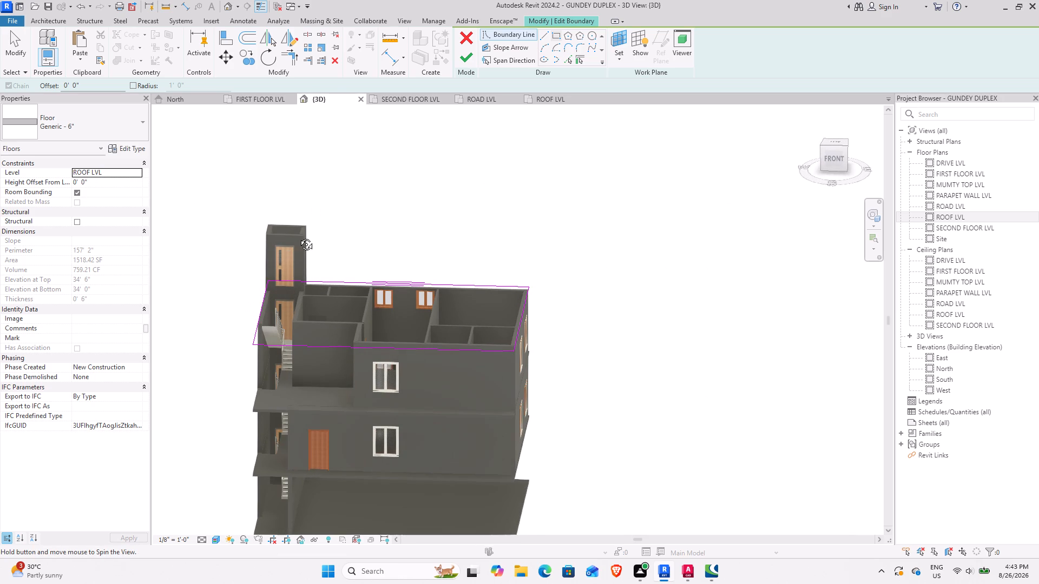
middle_click_drag(298, 236, 317, 229, "shift")
middle_click_drag(340, 213, 328, 223, "shift")
key("Escape")
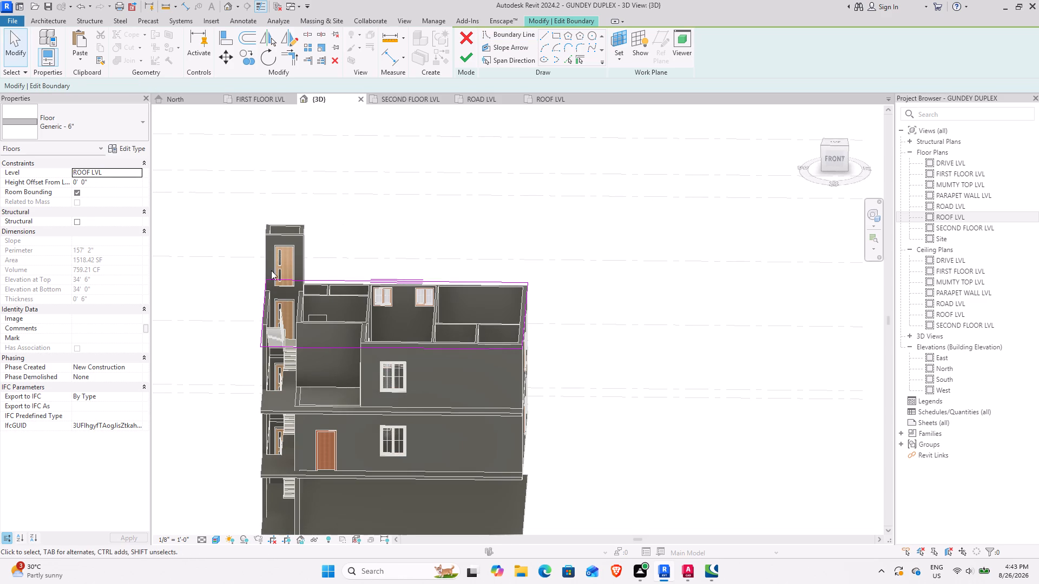
scroll(262, 291, "up", 6)
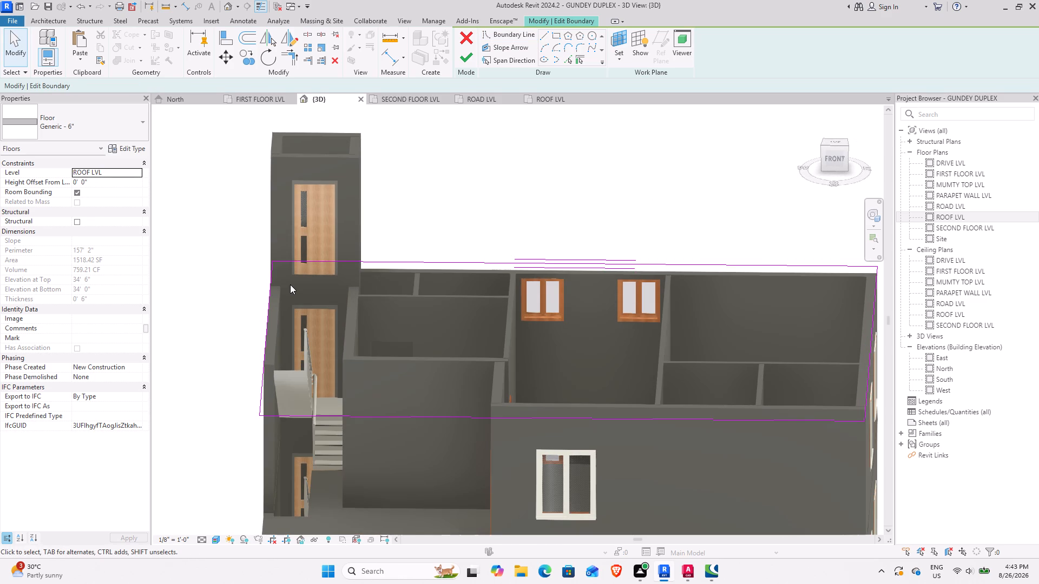
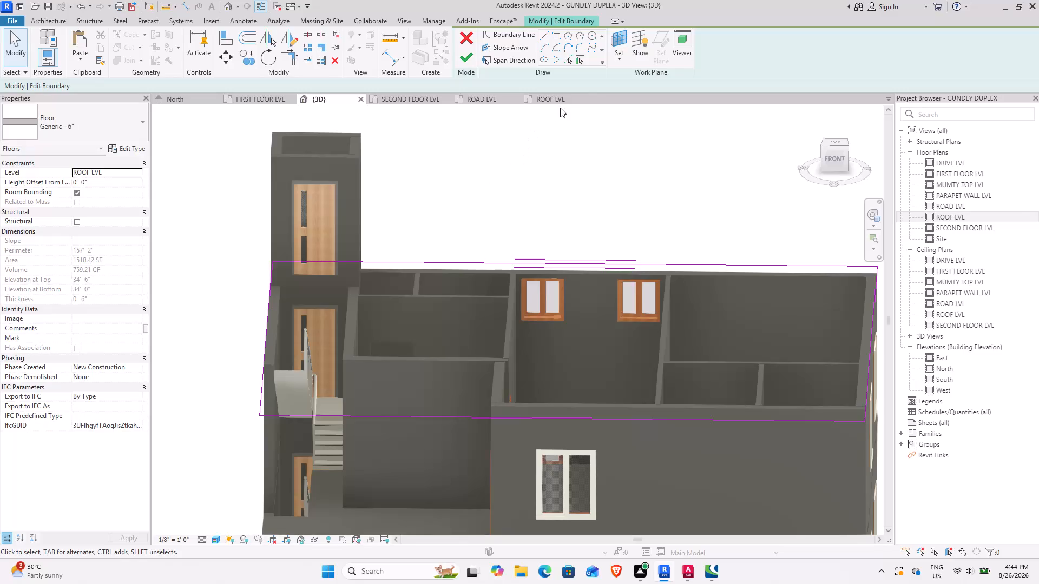
Cut a rectangular opening about 5' by 14' around the outer staircase in the roof slab, finishing the boundary without attaching the walls.
left_click(558, 102)
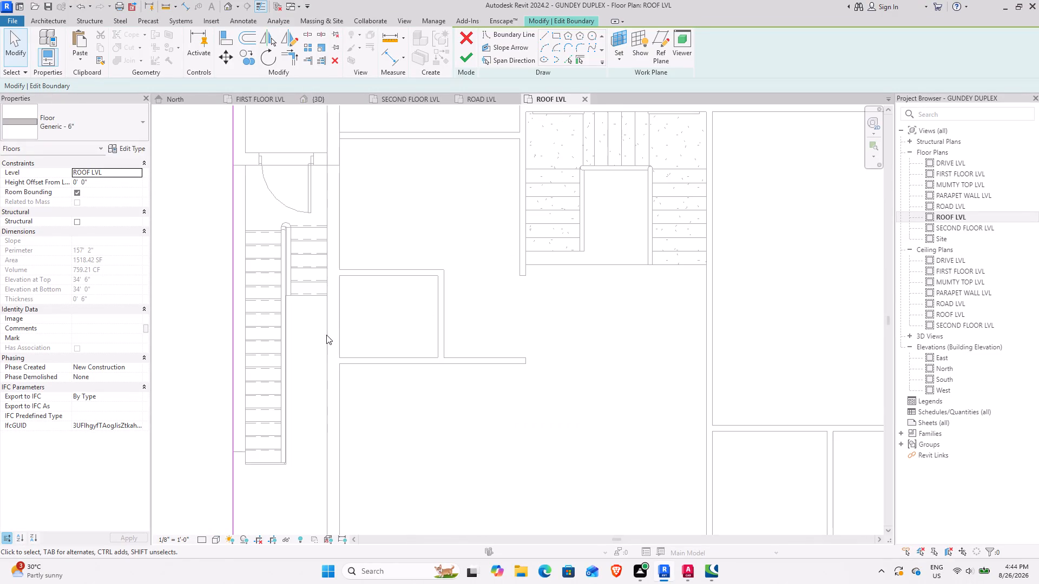
middle_click_drag(326, 335, 409, 263)
scroll(411, 258, "down", 1)
middle_click_drag(400, 261, 391, 328)
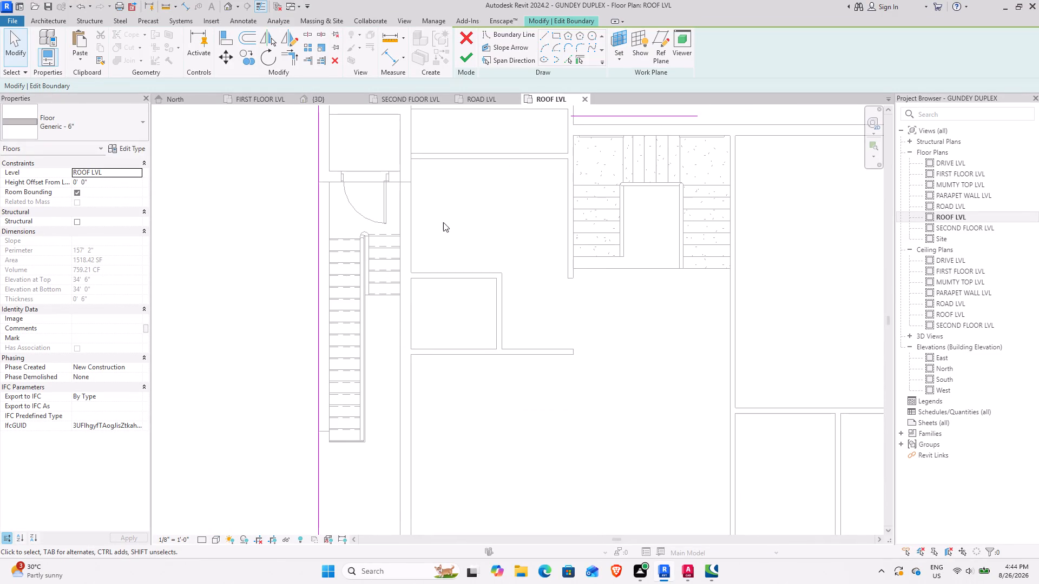
left_click(559, 37)
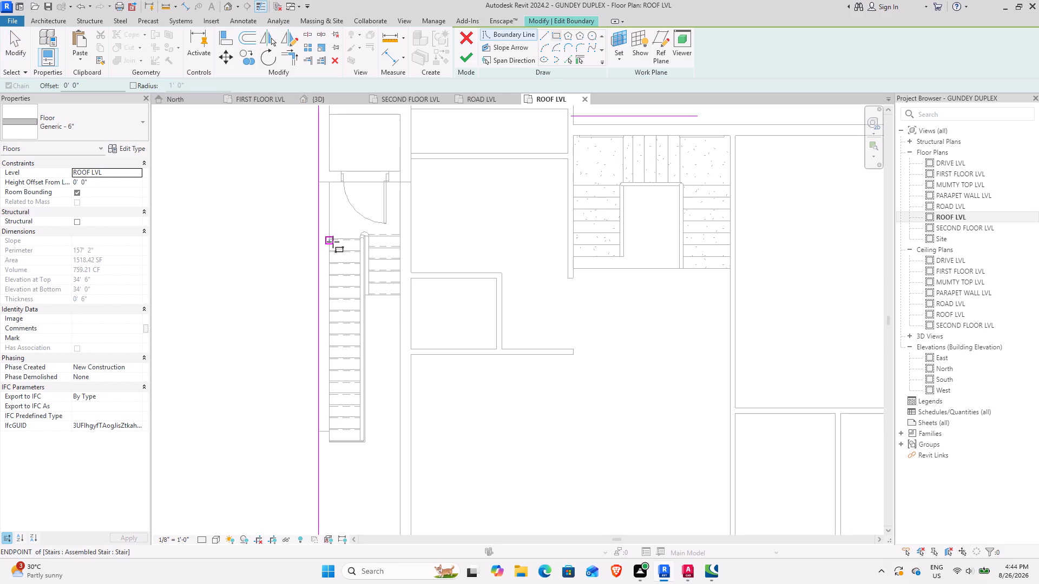
left_click(330, 239)
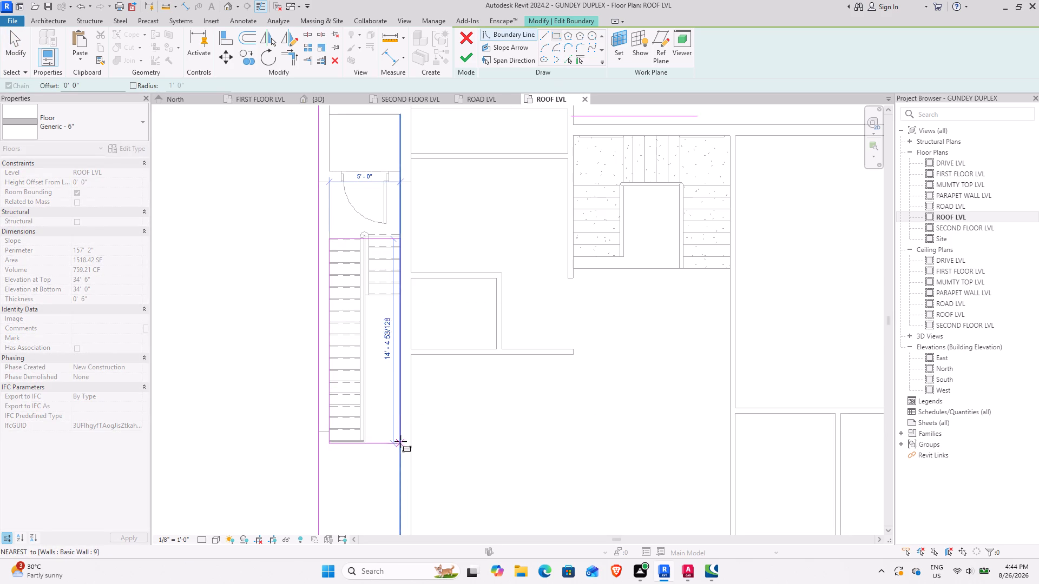
scroll(400, 441, "up", 10)
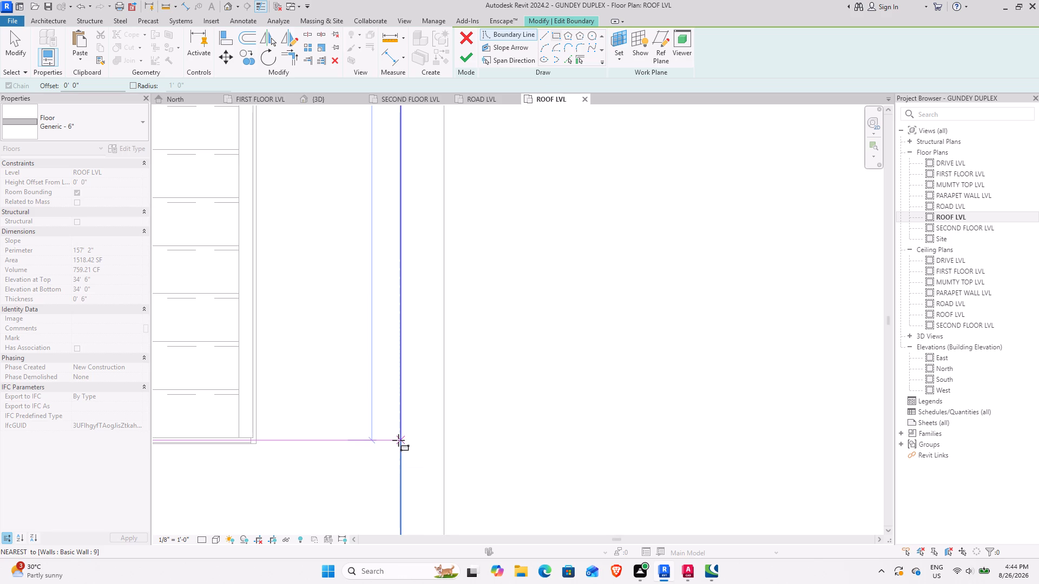
left_click(398, 440)
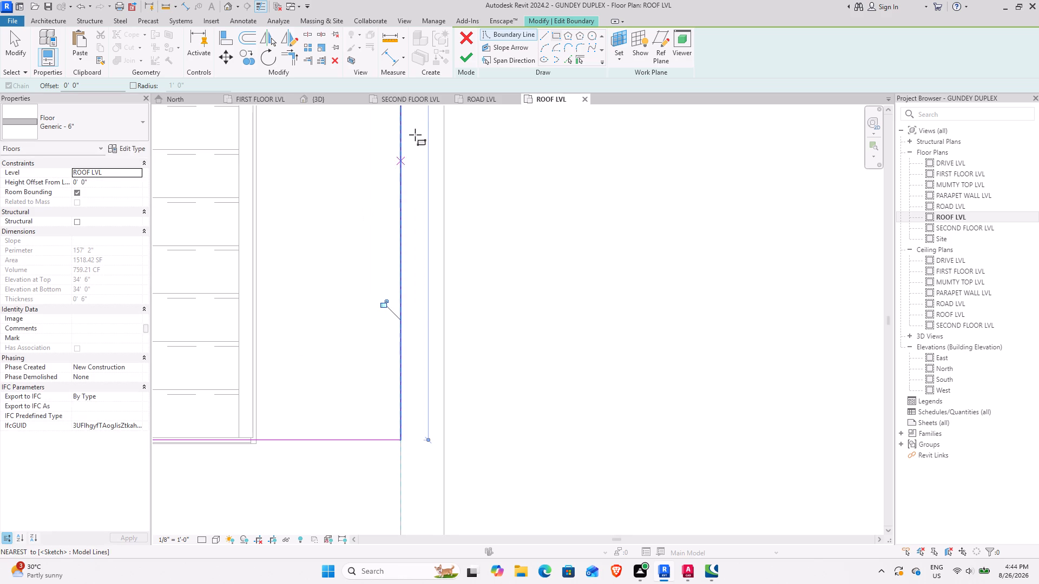
left_click(465, 62)
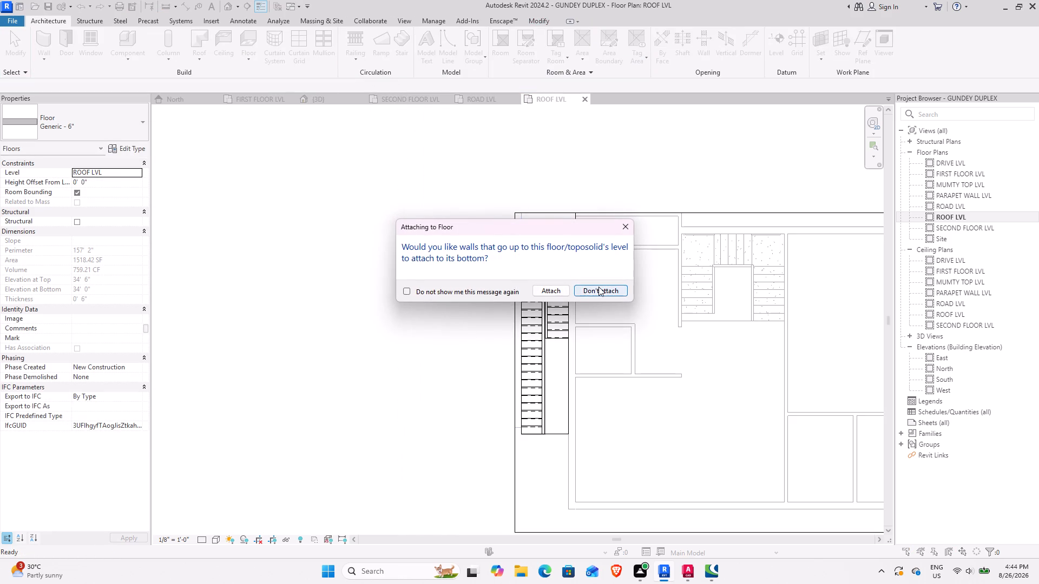
left_click(599, 287)
Examine the roof slab's stair opening in 3D from several sides, including how it meets the outer staircase and its enclosure.
left_click(319, 101)
scroll(382, 299, "down", 3)
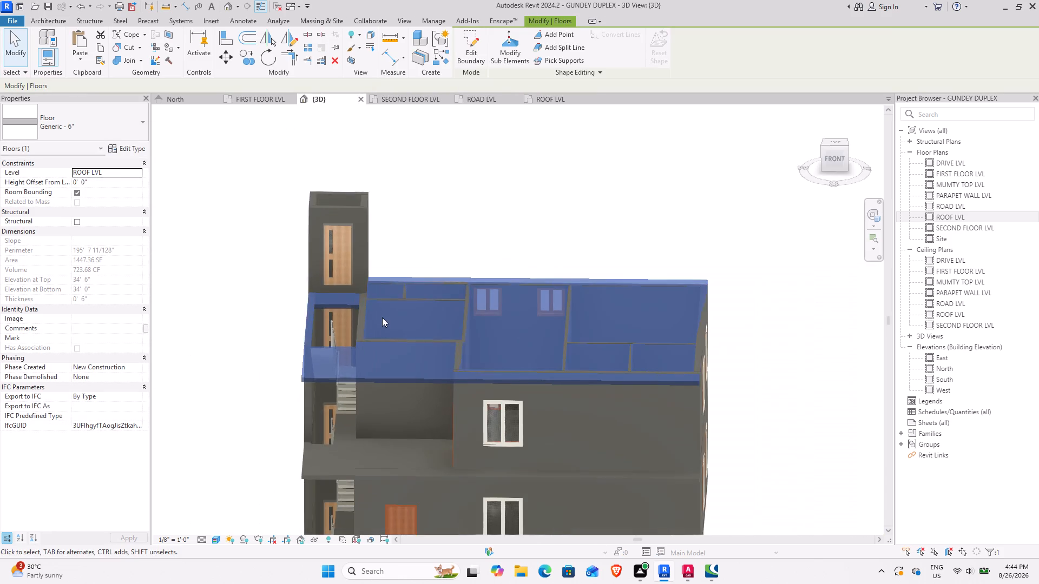
middle_click_drag(362, 410, 379, 414, "shift")
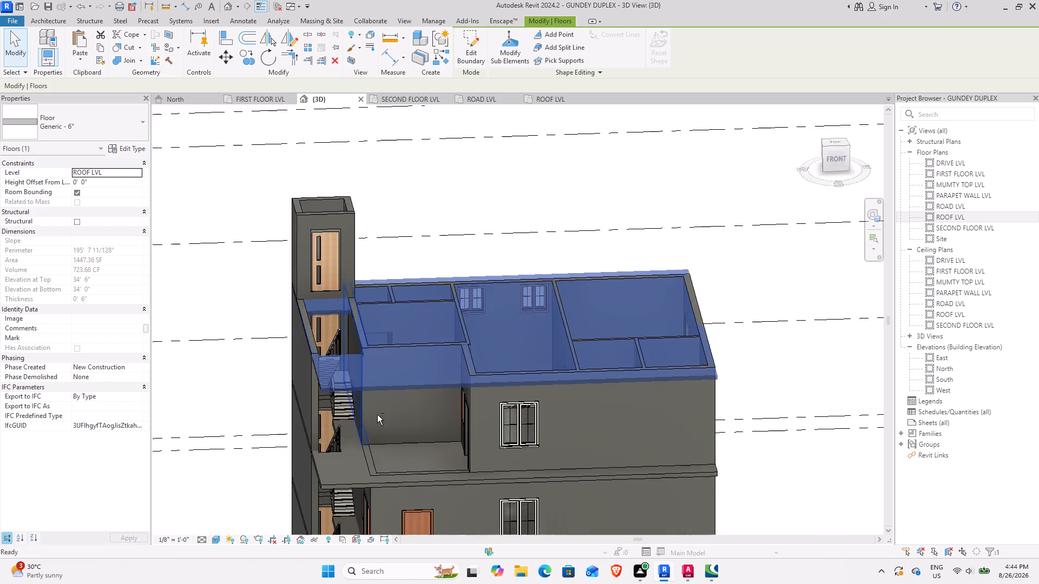
scroll(370, 419, "down", 3)
middle_click_drag(336, 442, 313, 450)
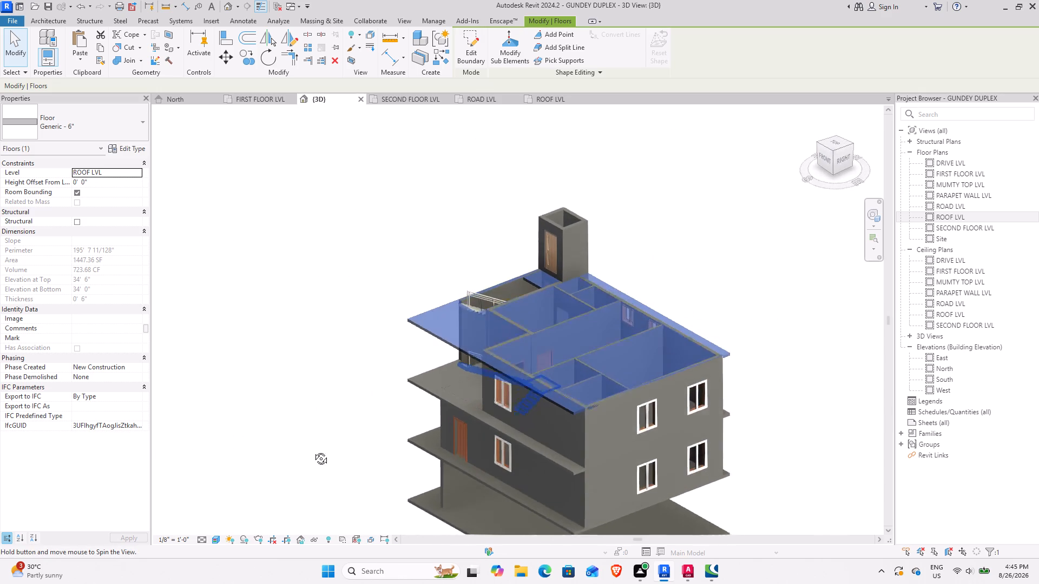
middle_click_drag(313, 450, 314, 457)
middle_click_drag(303, 394, 404, 359, "shift")
left_click(312, 420)
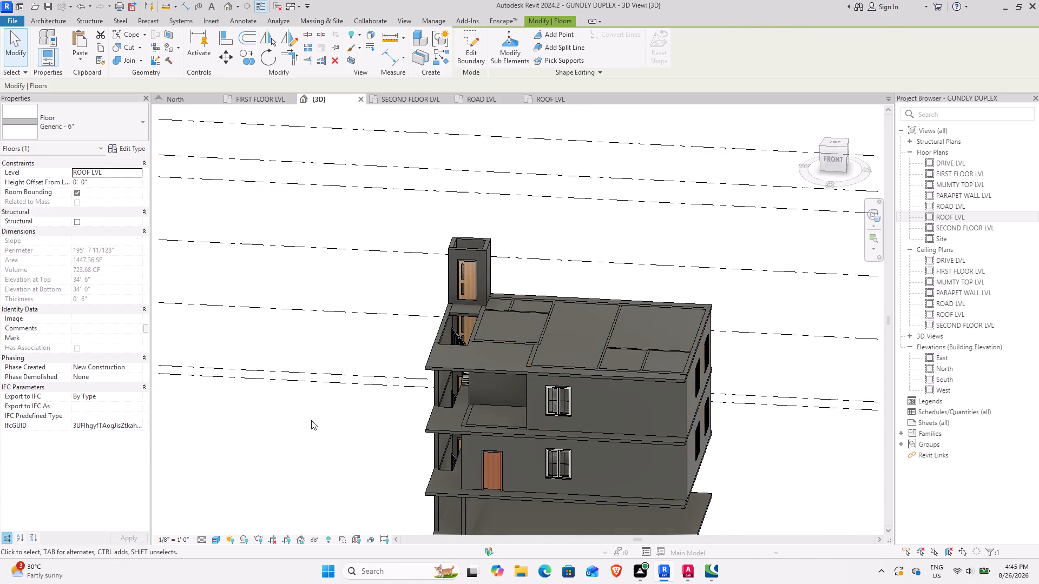
middle_click_drag(325, 414, 400, 449, "shift")
middle_click(390, 449, "shift")
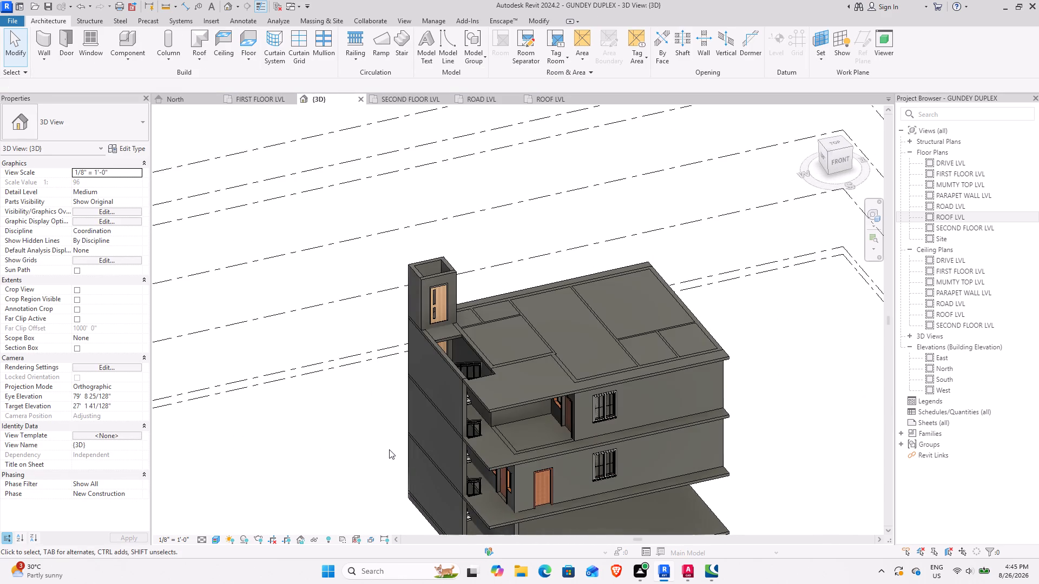
middle_click_drag(383, 449, 340, 457, "shift")
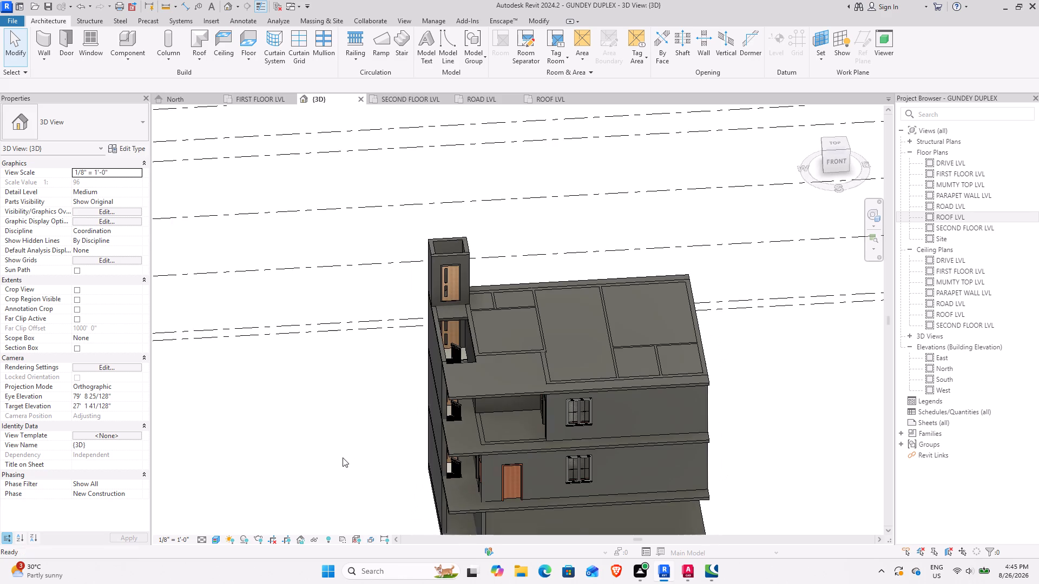
middle_click_drag(321, 452, 219, 400)
middle_click(228, 400)
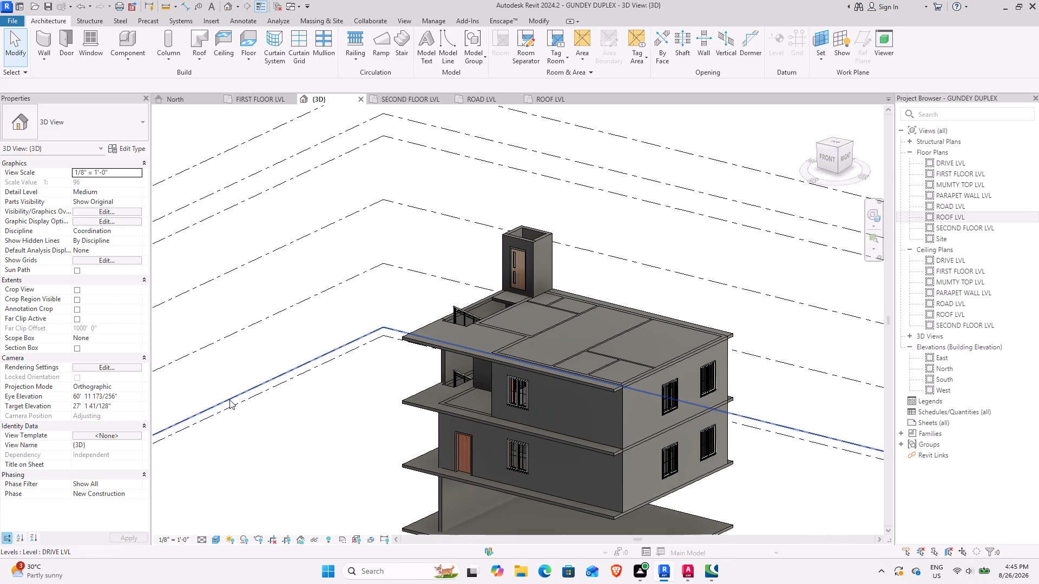
middle_click_drag(315, 421, 412, 429, "shift")
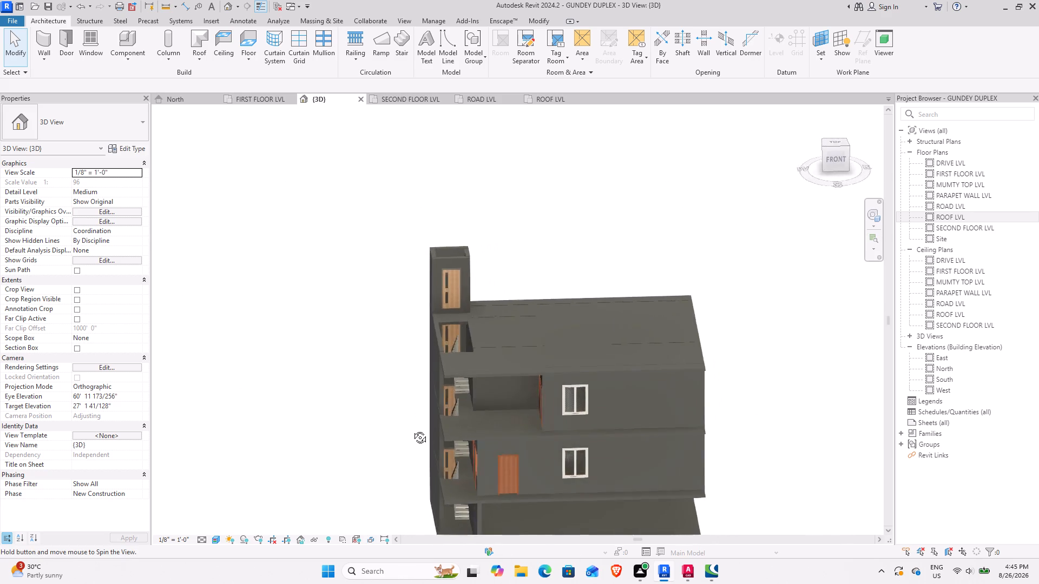
middle_click_drag(412, 429, 402, 469, "shift")
middle_click_drag(373, 450, 380, 435, "shift")
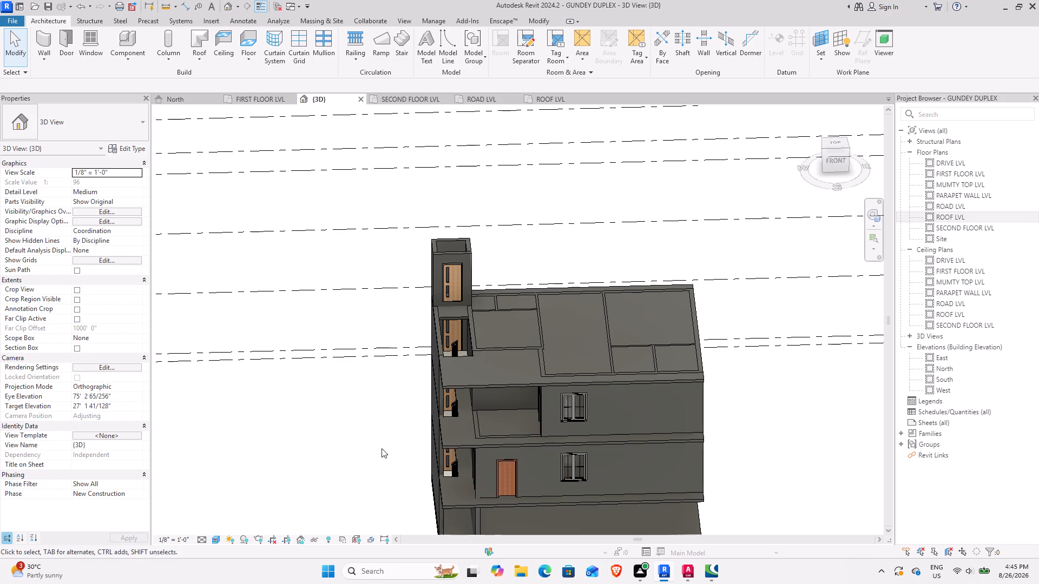
Examine the whole building in 3D down to the lowest level, including the outer staircase flights and the open ground storey.
middle_click_drag(365, 456, 307, 303)
middle_click_drag(338, 355, 398, 301, "shift")
middle_click_drag(455, 350, 380, 370, "shift")
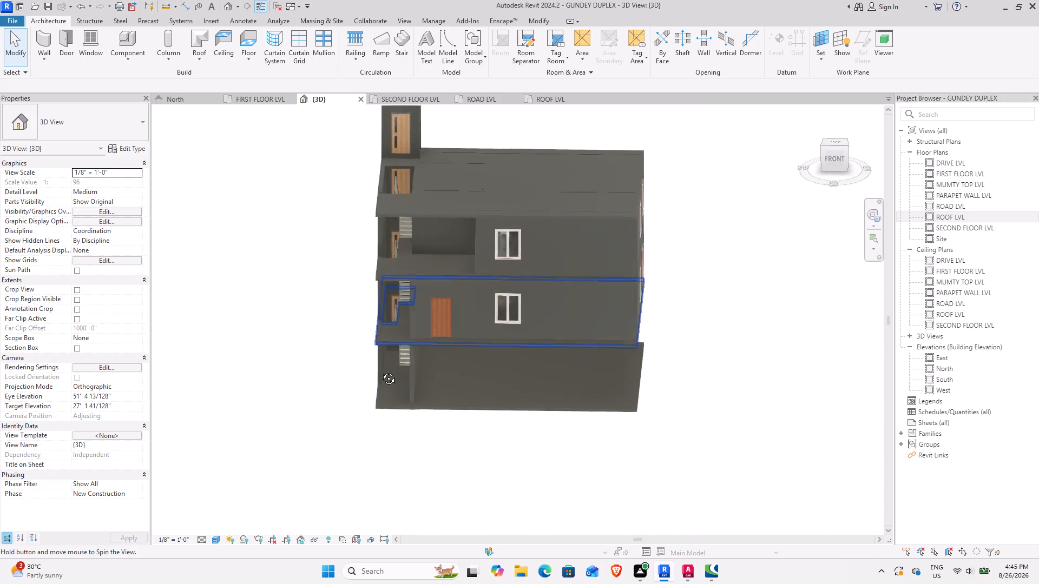
middle_click_drag(380, 370, 406, 383, "shift")
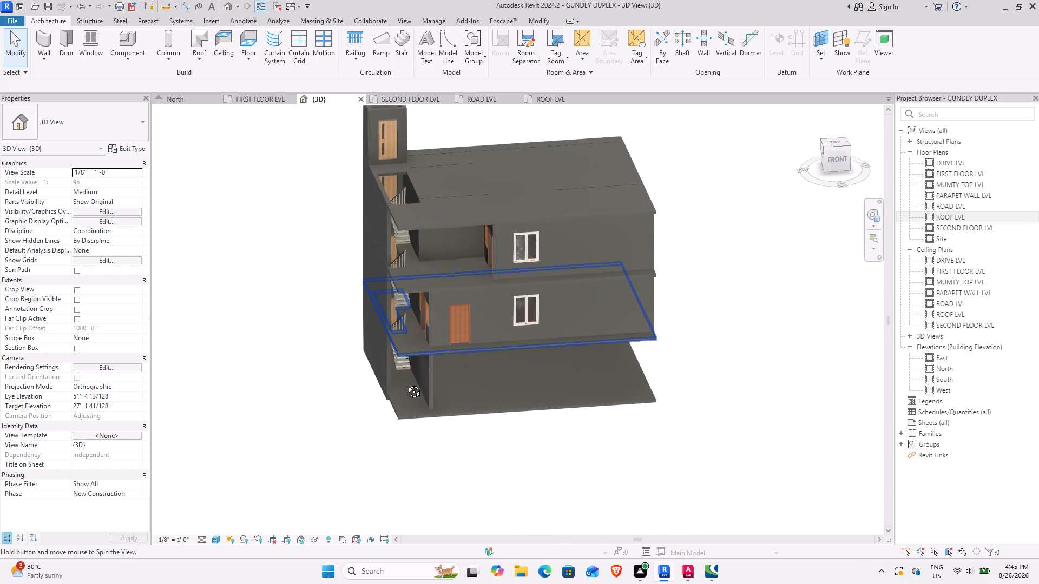
middle_click_drag(406, 383, 380, 400, "shift")
middle_click_drag(314, 417, 348, 389, "shift")
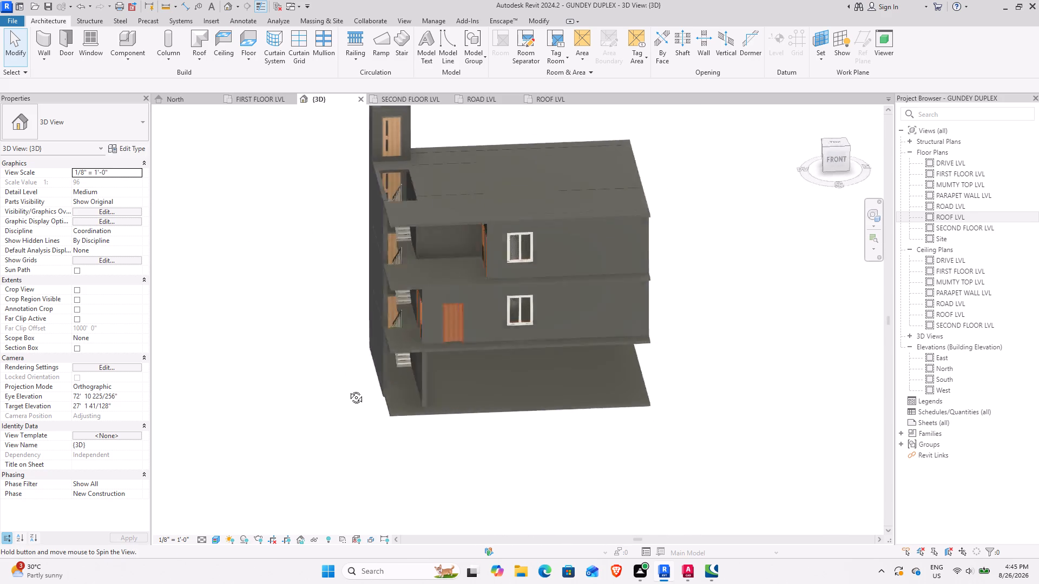
middle_click_drag(348, 389, 425, 370, "shift")
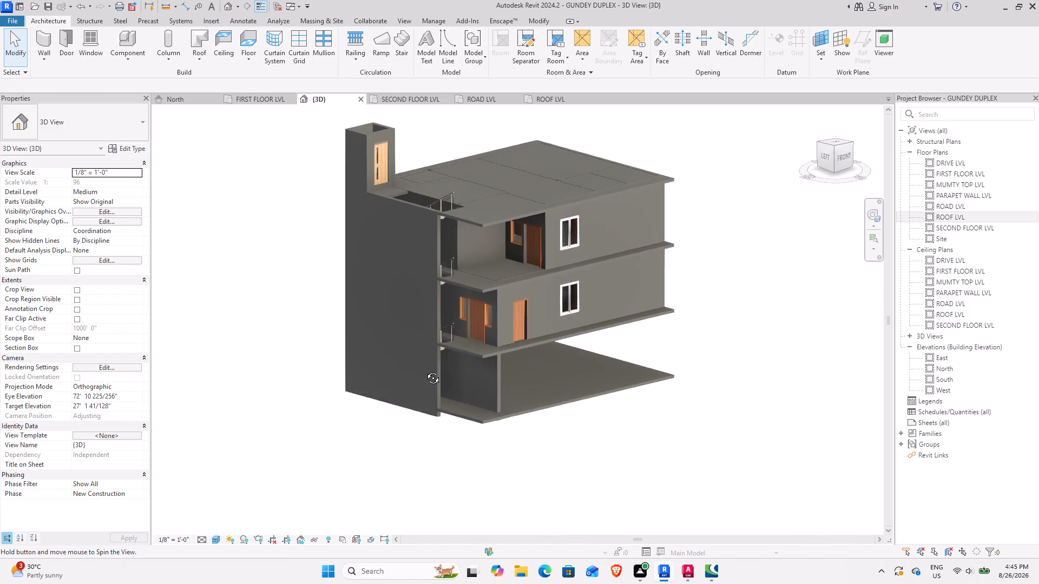
middle_click_drag(425, 370, 308, 324, "shift")
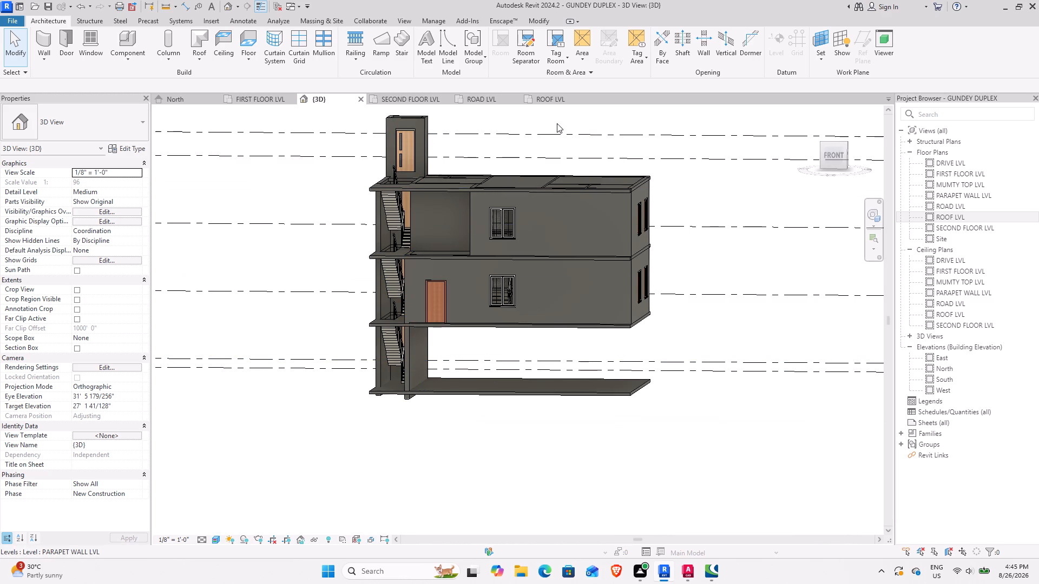
In the SECOND FLOOR LVL plan, set the work plane of the imported GUNDEY DUPLEX.dwg to Level : DRIVE LVL.
left_click(425, 97)
scroll(478, 370, "down", 14)
left_click(725, 347)
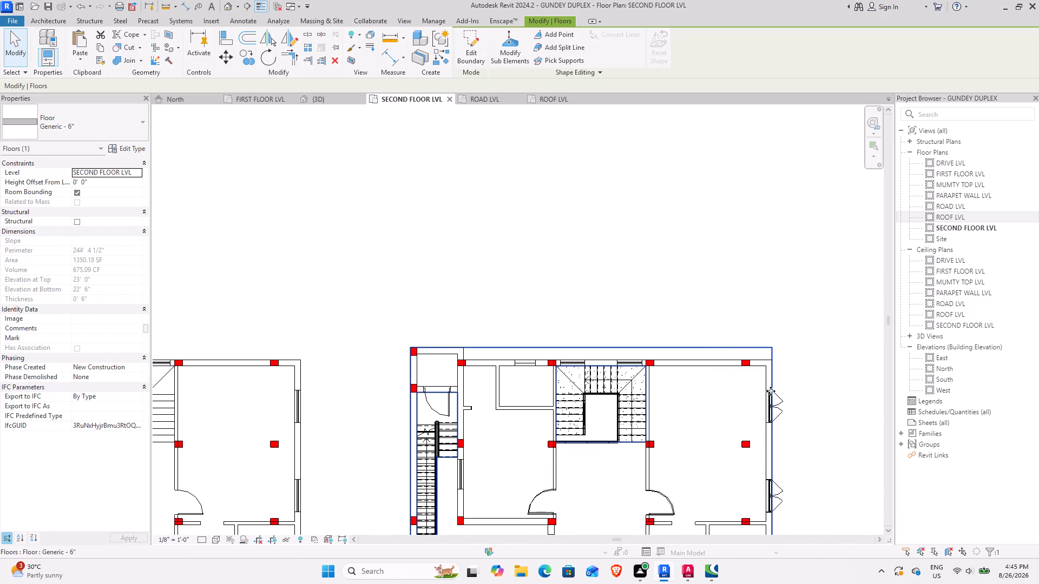
scroll(771, 391, "down", 4)
middle_click_drag(761, 391, 649, 313)
left_click(734, 450)
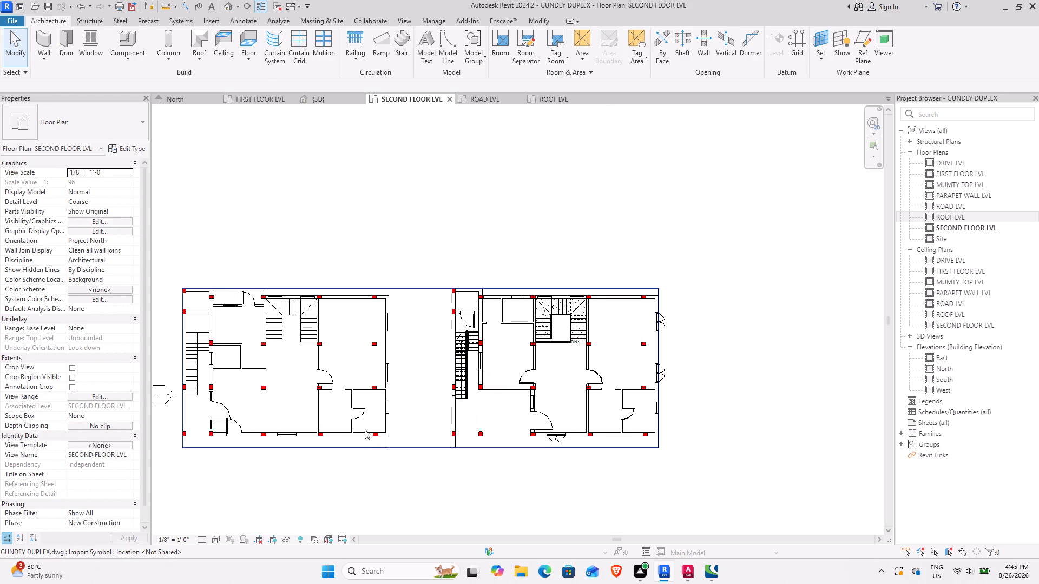
left_click(365, 429)
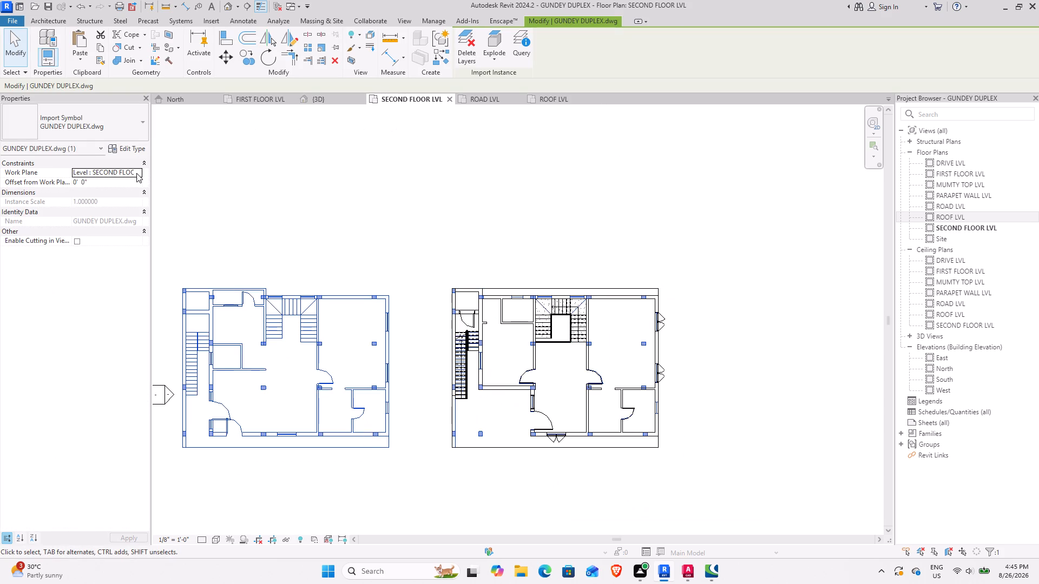
left_click(136, 173)
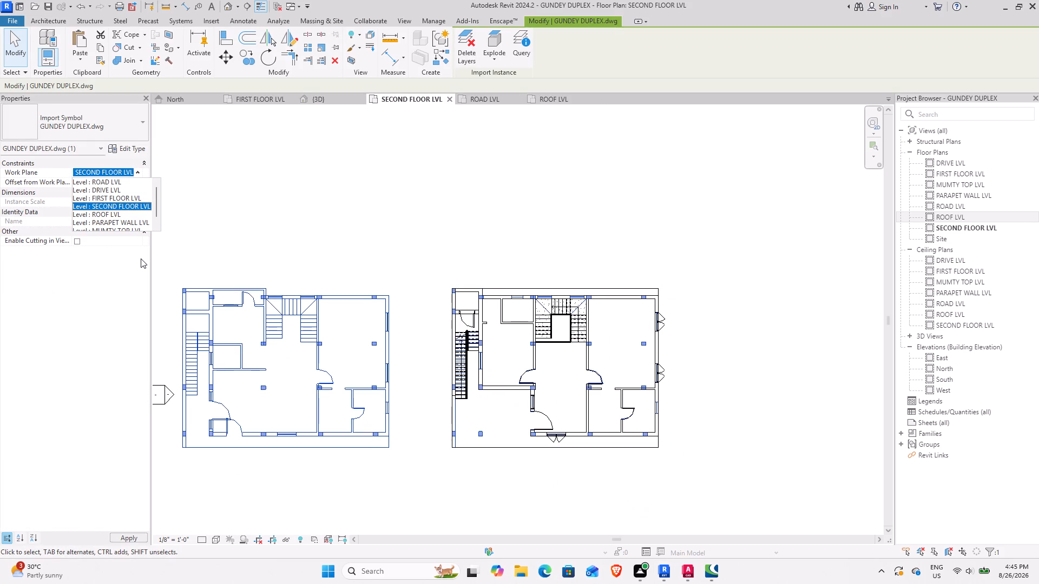
scroll(128, 204, "down", 4)
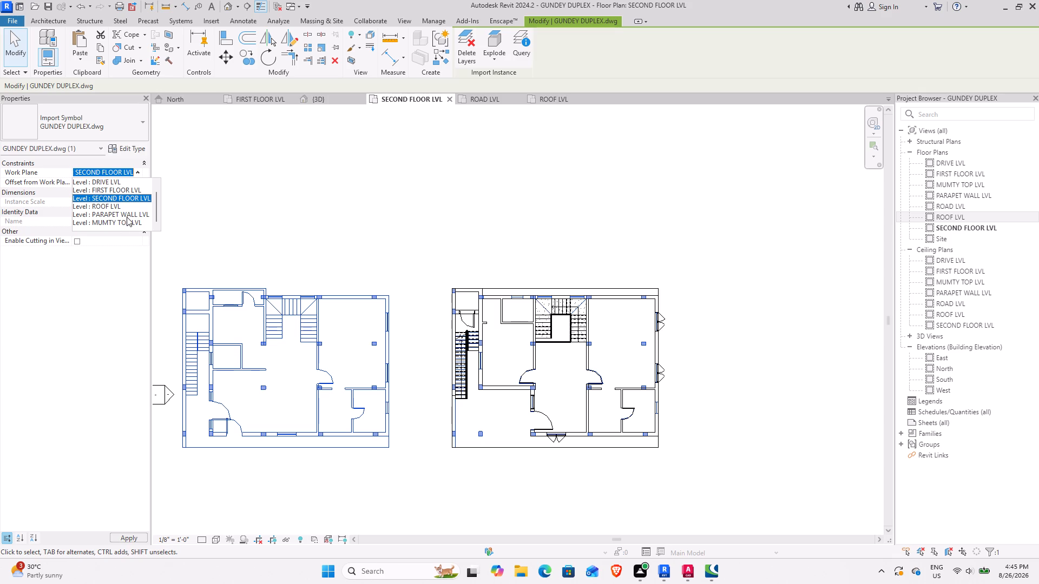
scroll(107, 198, "up", 4)
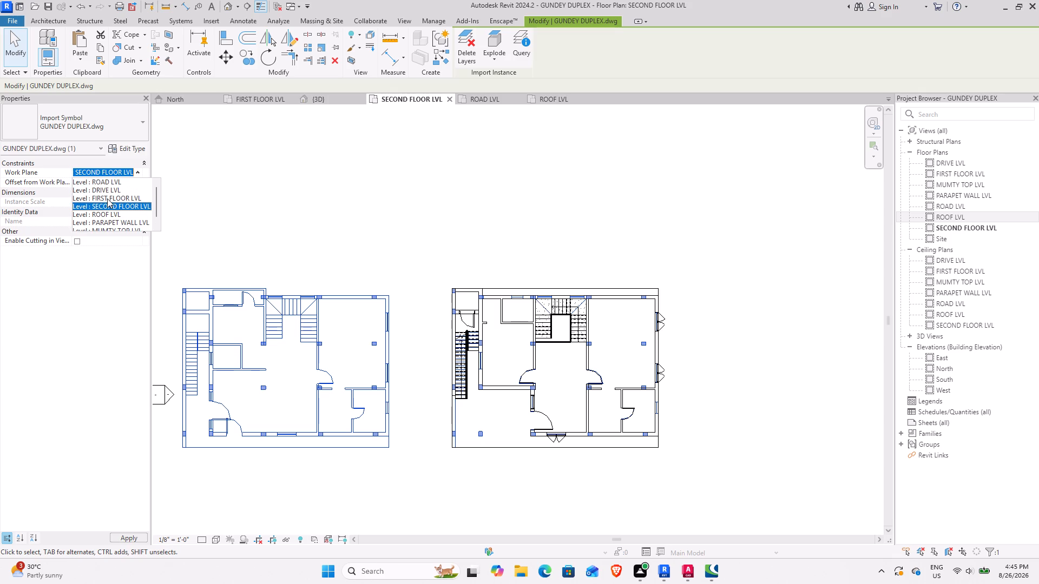
left_click(112, 189)
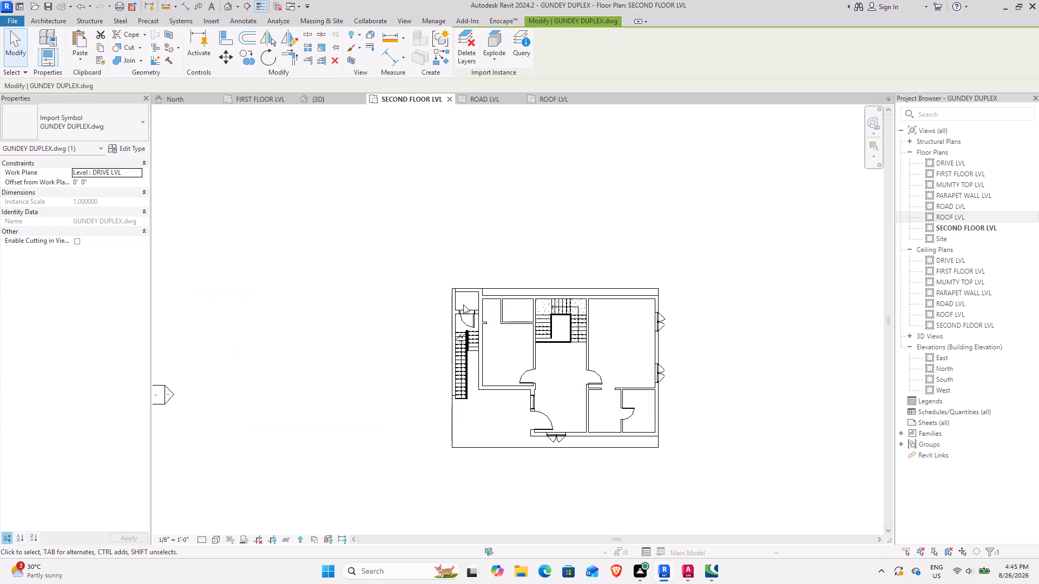
scroll(523, 309, "up", 2)
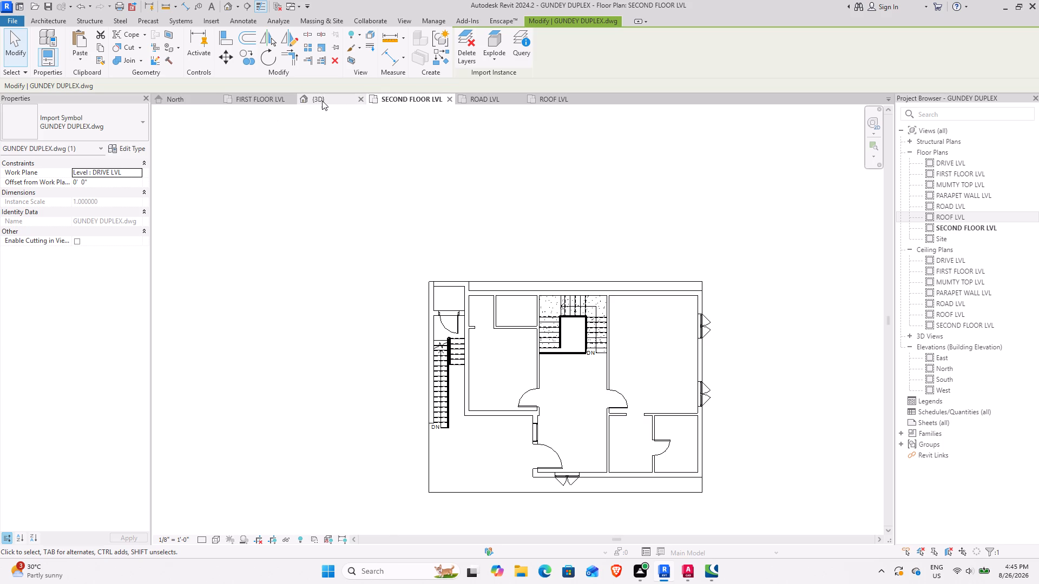
Check the lowest storey in 3D and the CAD layout against the model in the ROAD LVL floor plan.
left_click(322, 101)
middle_click_drag(431, 375, 366, 331)
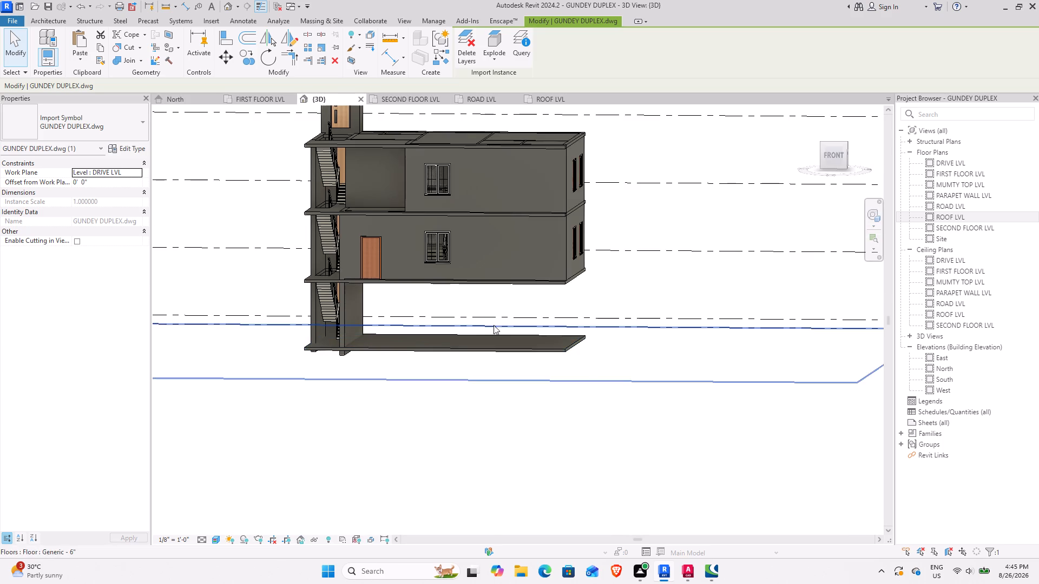
left_click(469, 97)
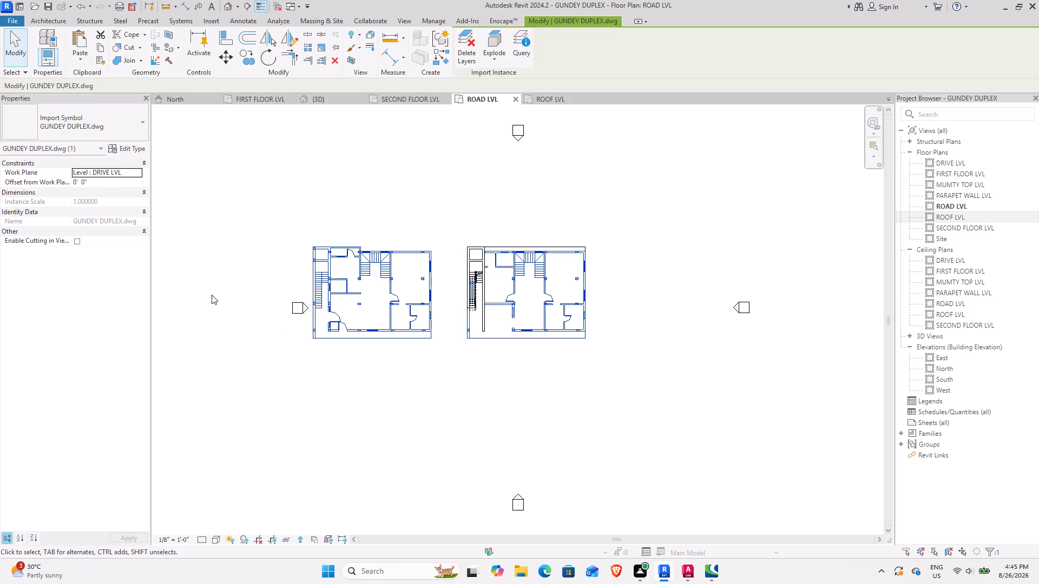
left_click(562, 390)
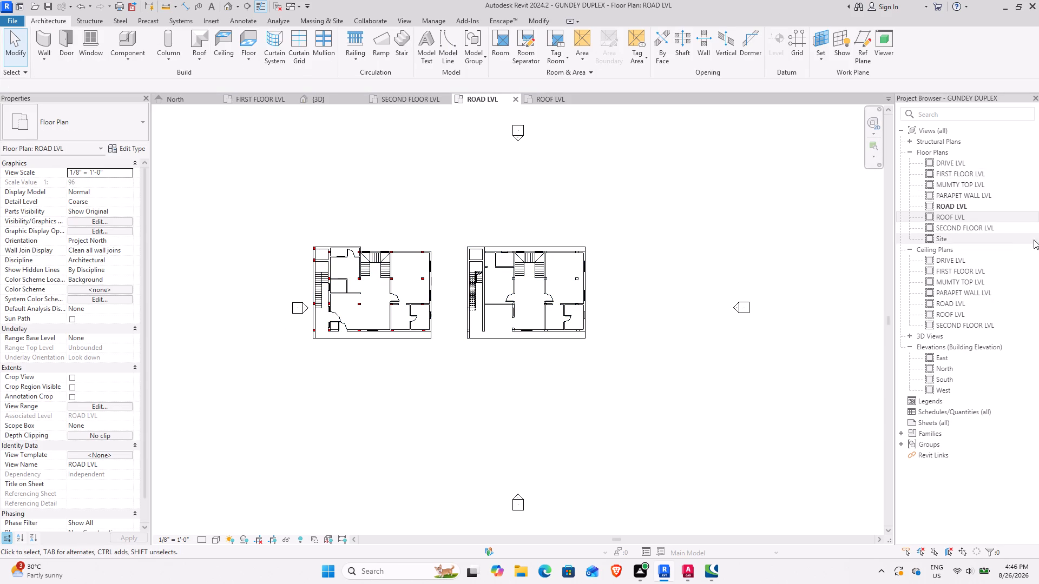
Open the DRIVE LVL floor plan, focusing on the modelled duplex layout with the outer staircase.
double_click(967, 161)
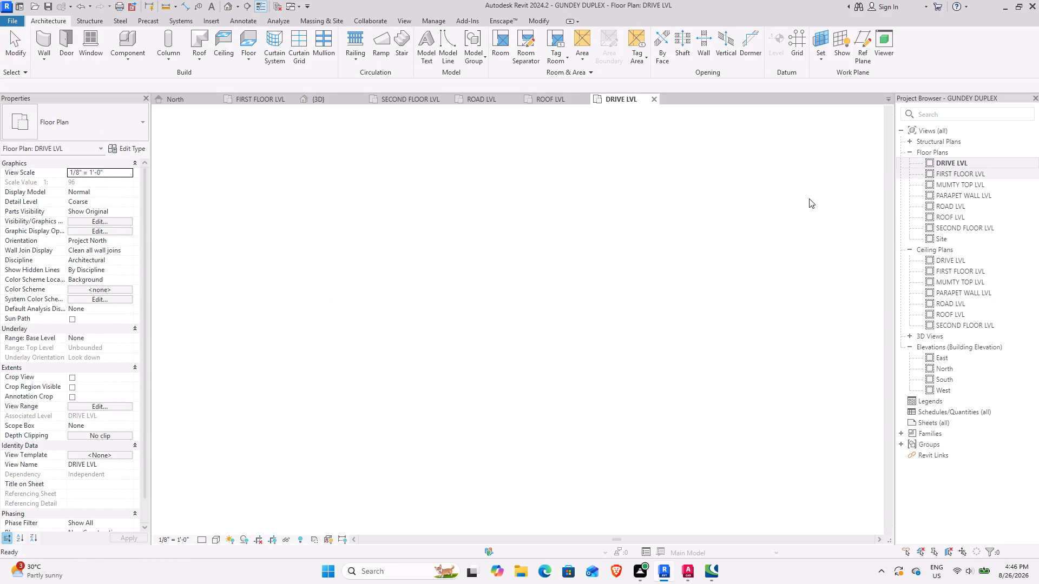
scroll(392, 310, "up", 10)
scroll(746, 419, "down", 4)
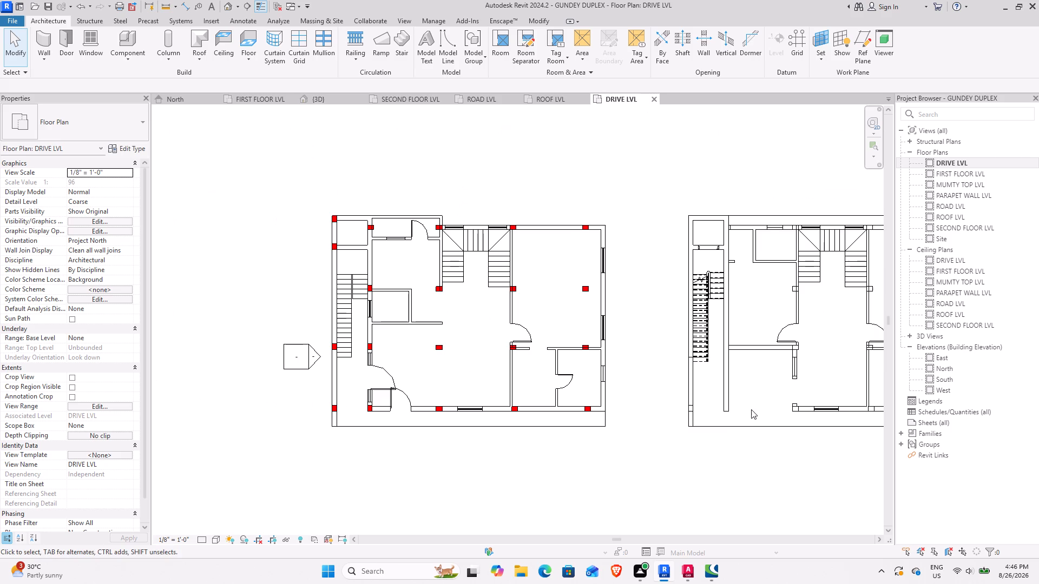
middle_click_drag(736, 403, 455, 364)
middle_click_drag(433, 410, 509, 412)
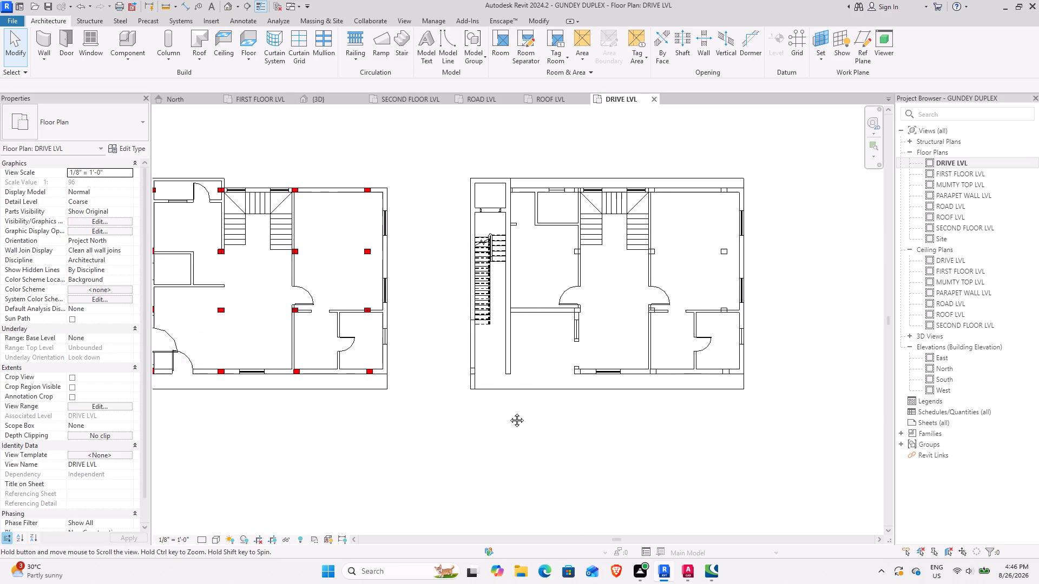
Switch the DRIVE LVL floor plan to the wireframe visual style and centre it on the duplex layout with the outer staircase.
middle_click_drag(509, 412, 515, 412)
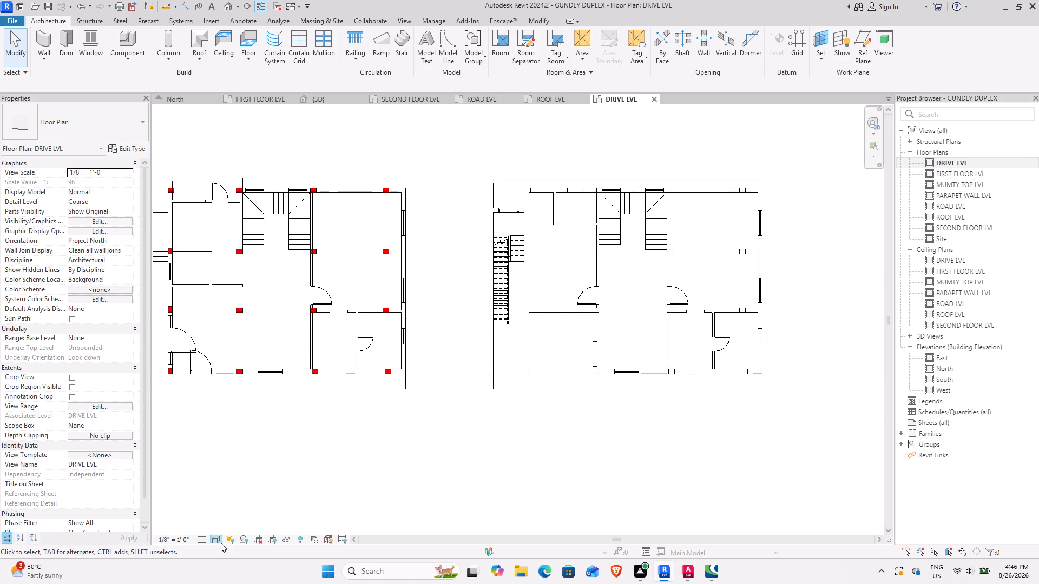
left_click(220, 543)
left_click(237, 476)
middle_click_drag(586, 429, 459, 454)
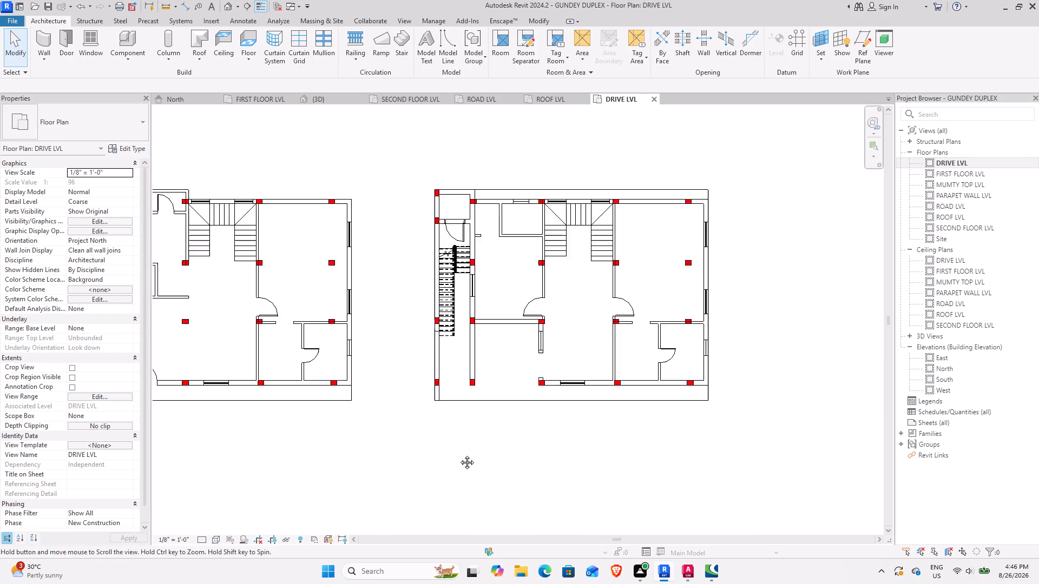
middle_click_drag(459, 454, 390, 466)
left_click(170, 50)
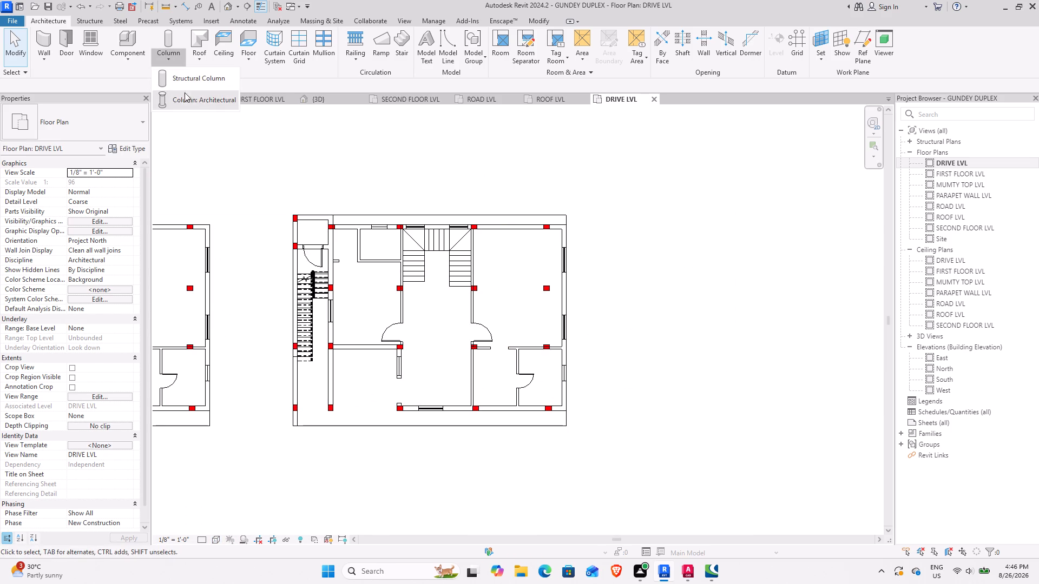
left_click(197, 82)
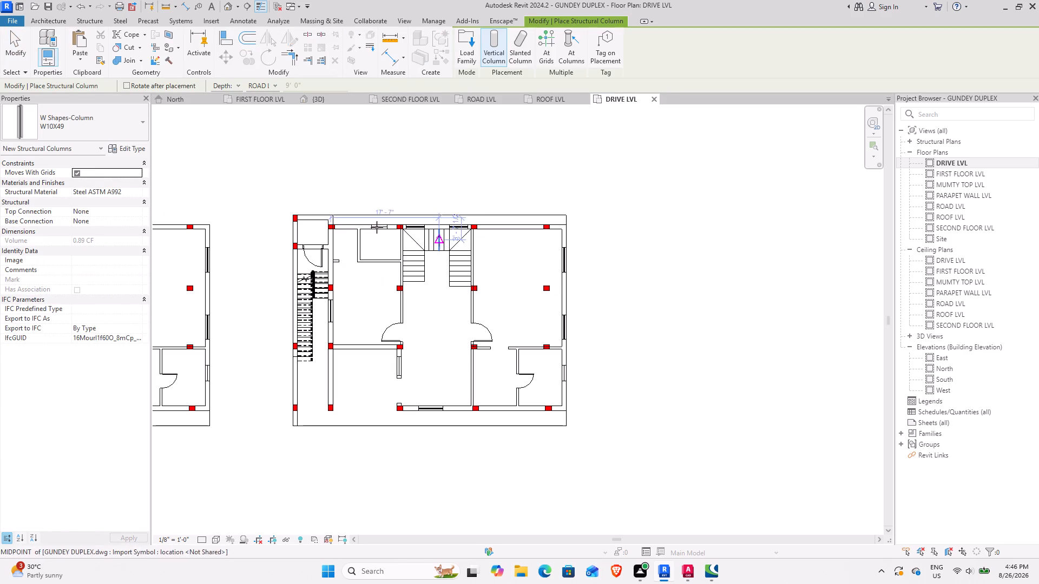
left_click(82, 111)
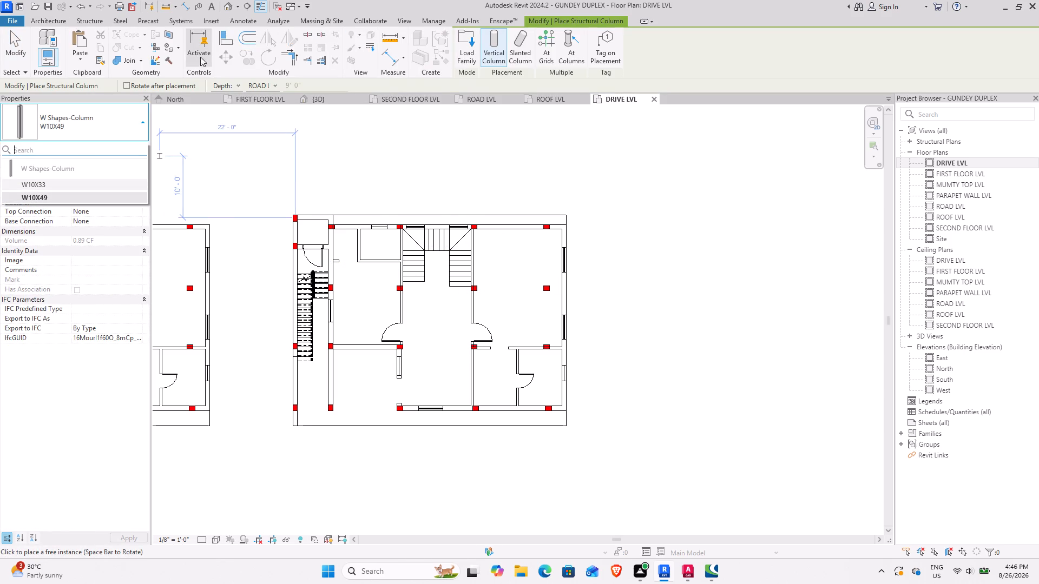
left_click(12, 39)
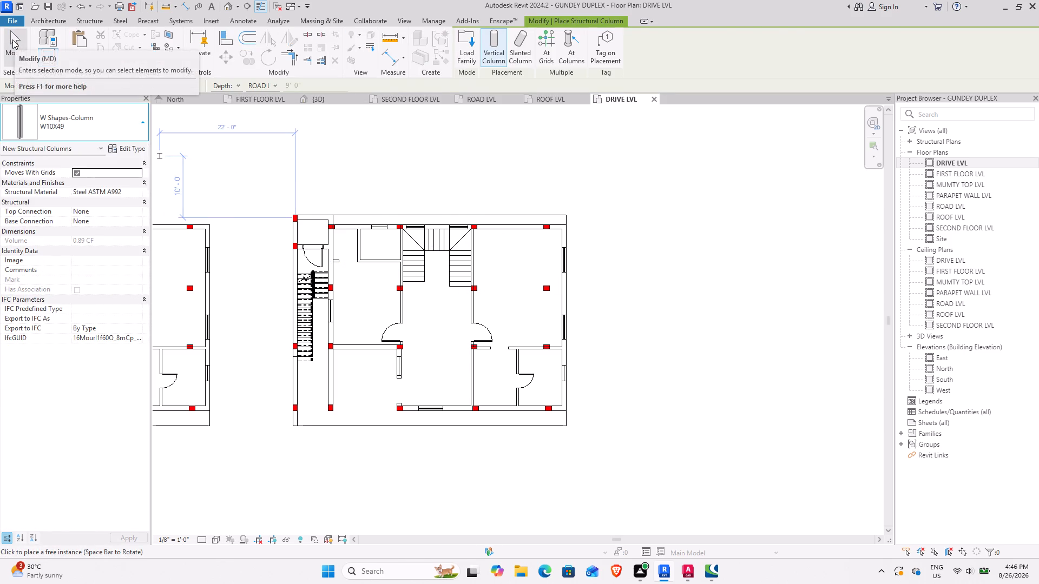
Start an architectural column and duplicate the 24" x 24" Rectangular Column type with a depth of 9" and a width of 12".
left_click(167, 61)
left_click(172, 110)
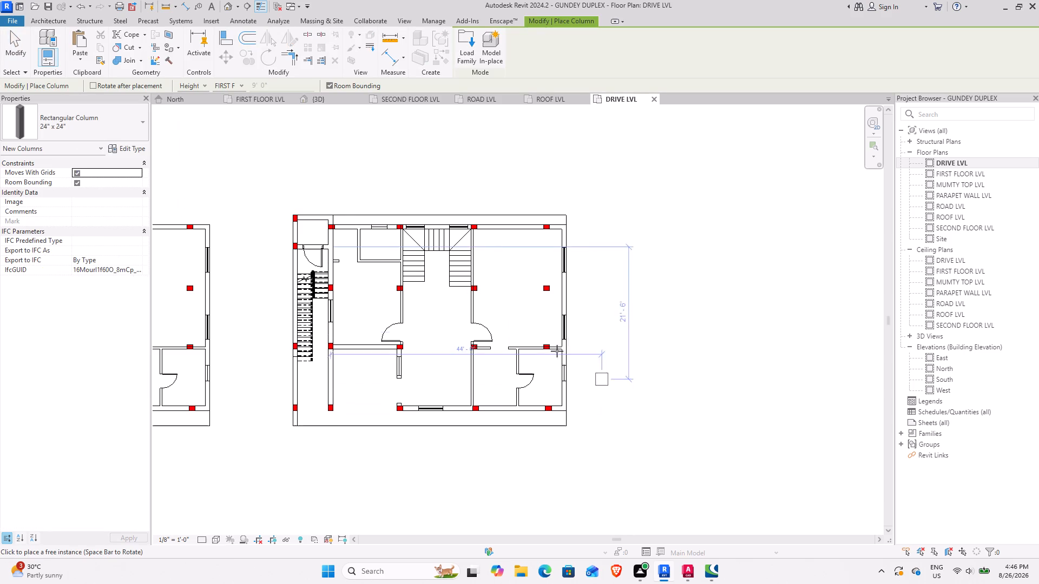
left_click(133, 146)
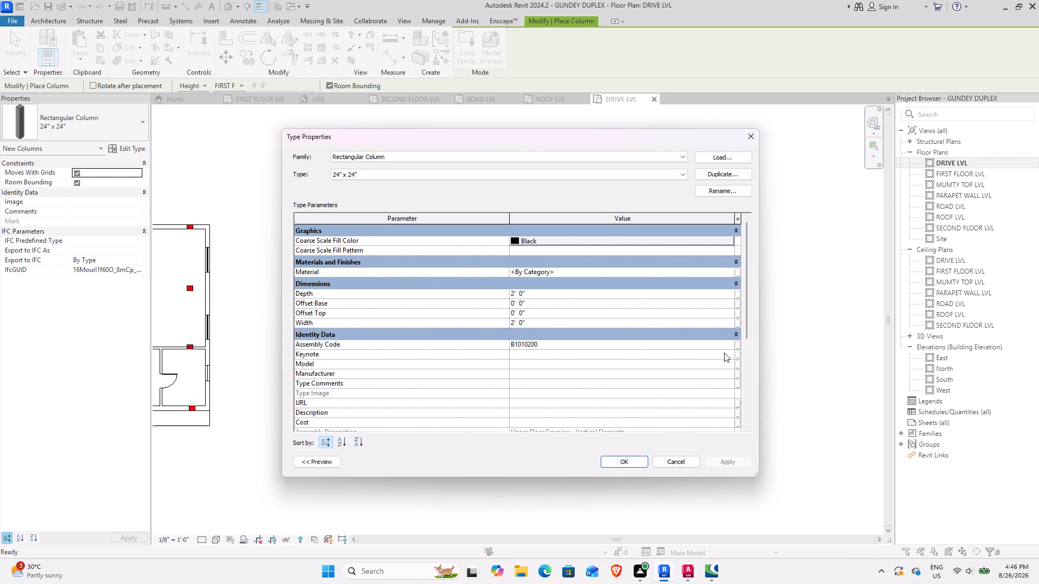
left_click(731, 172)
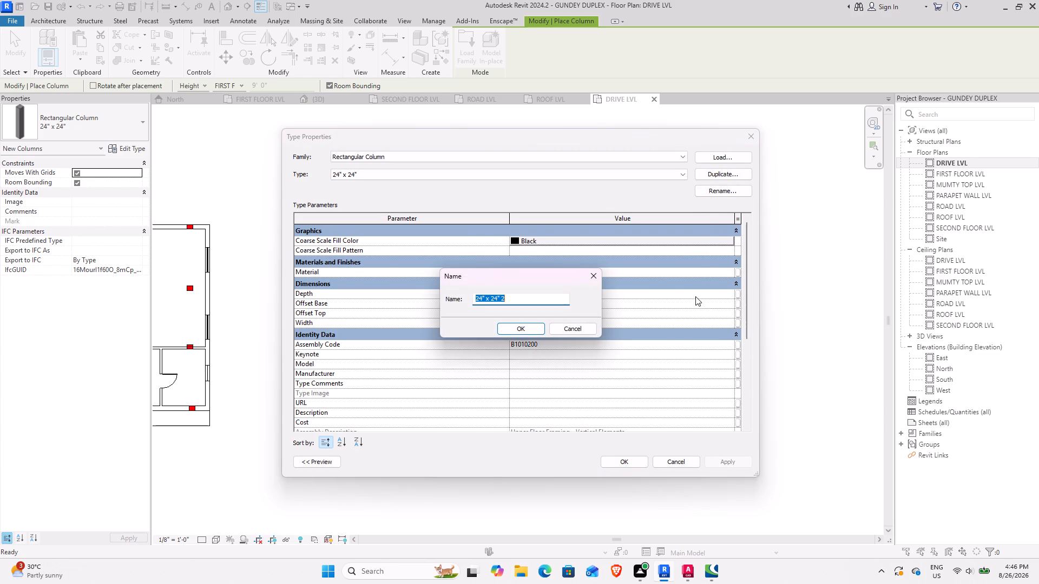
left_click(524, 327)
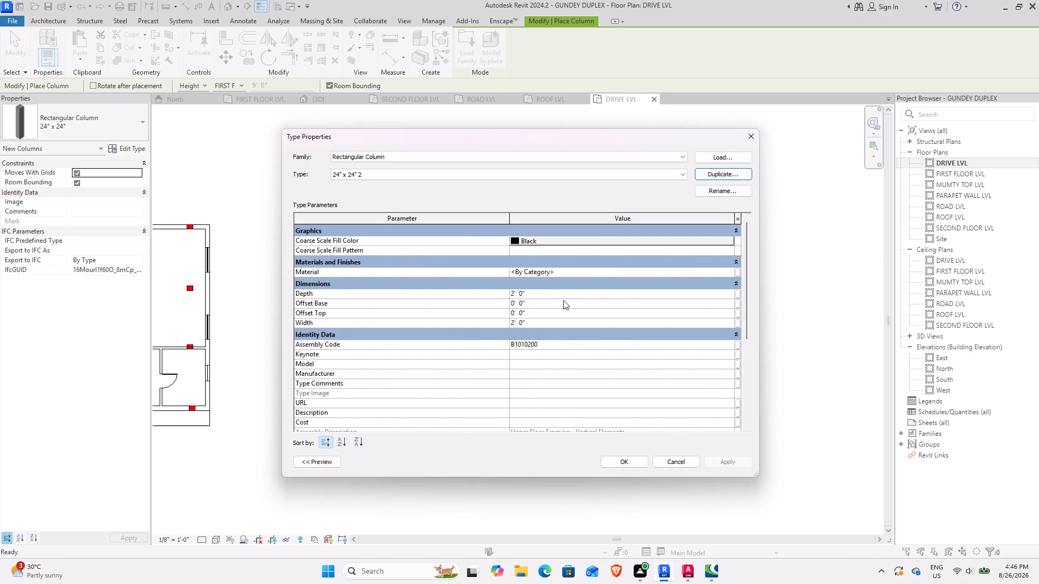
left_click(557, 296)
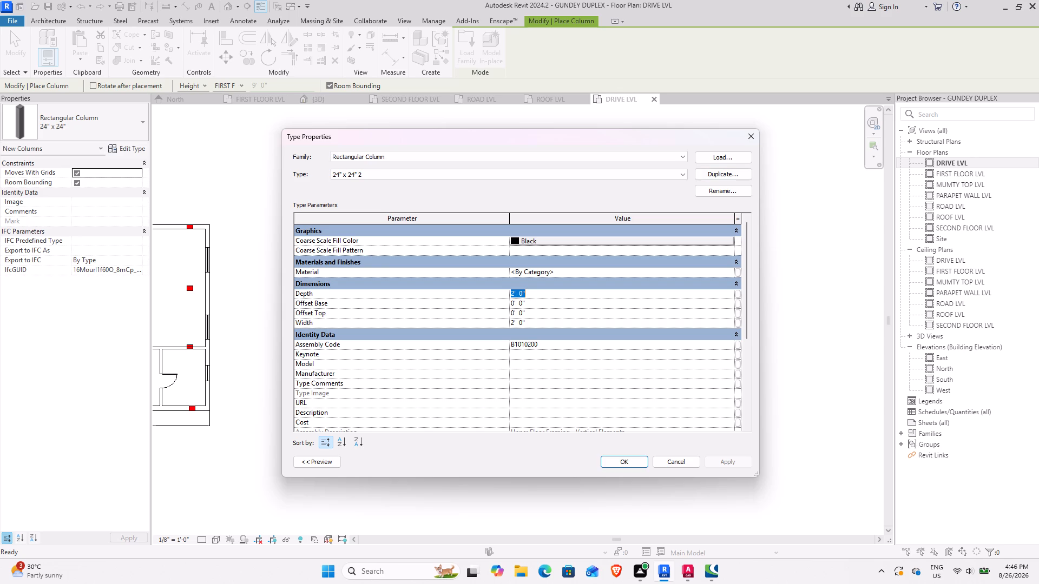
type("9\"")
key("Return")
left_click(560, 326)
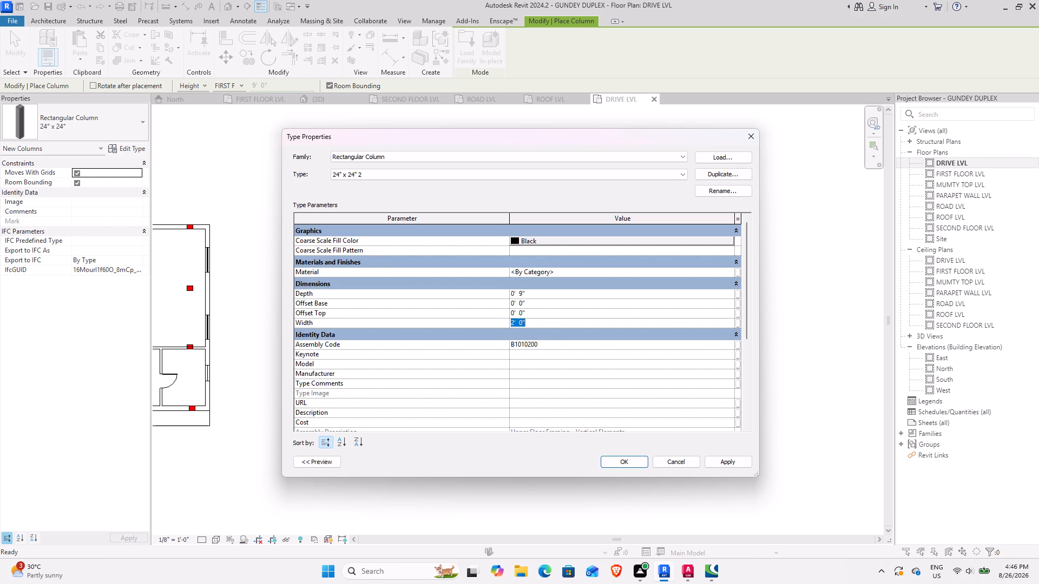
type("12\"")
key("Return")
left_click(732, 461)
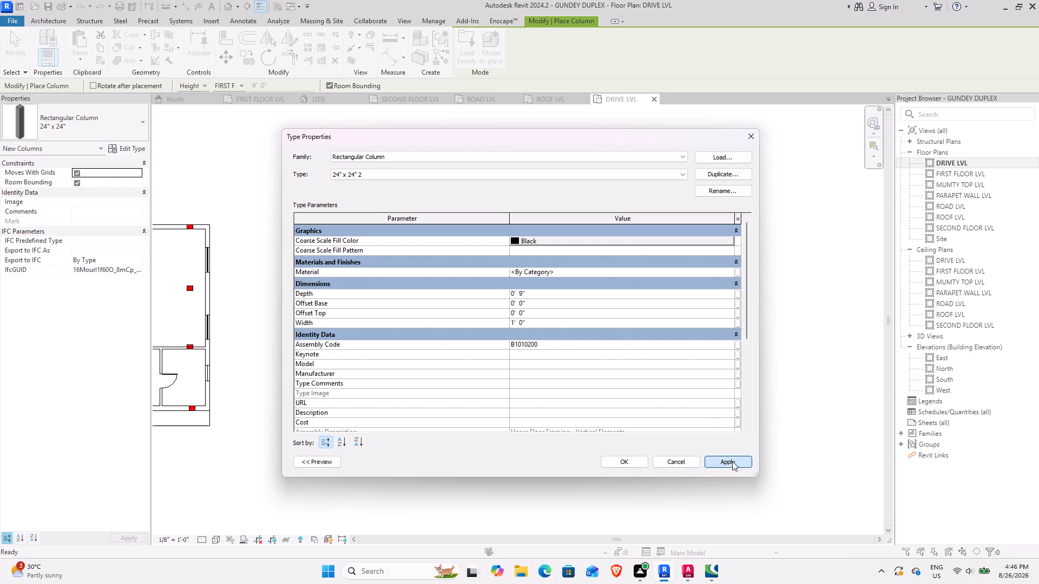
left_click(625, 466)
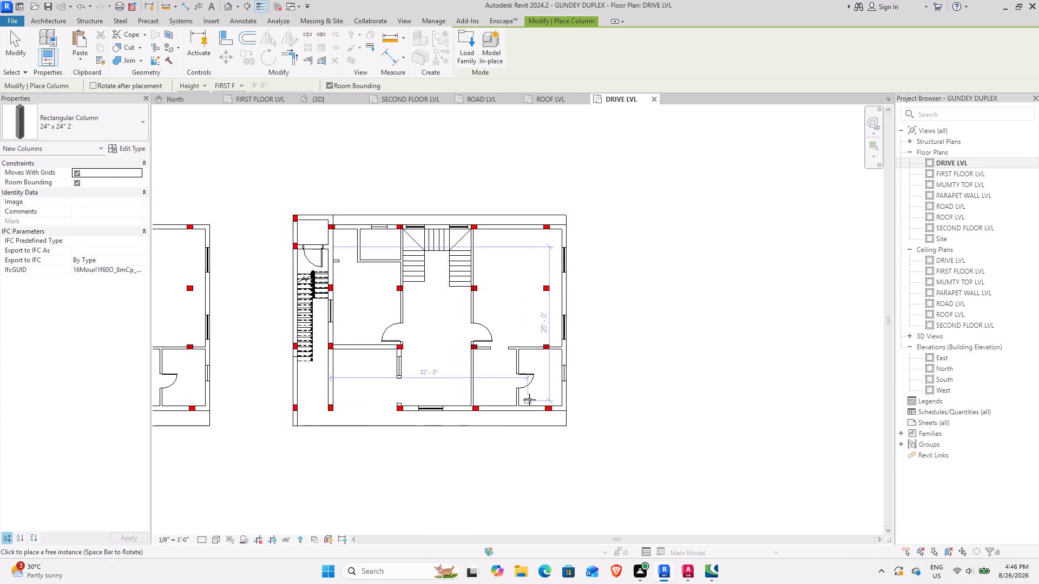
Place three of the new 9" x 12" columns roughly over the red CAD column marks along the plan's lower main wall.
scroll(501, 410, "up", 7)
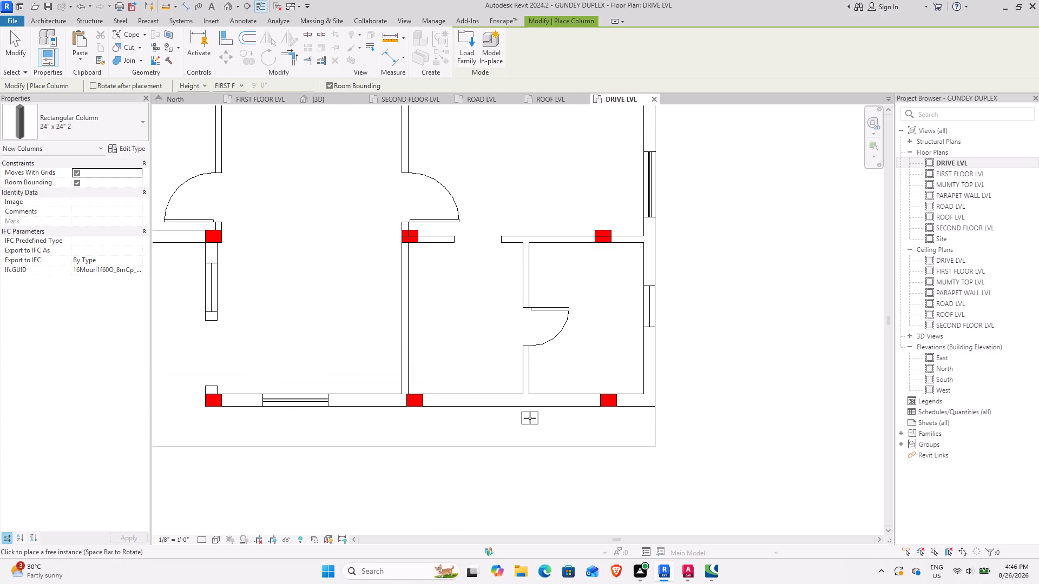
scroll(602, 417, "up", 7)
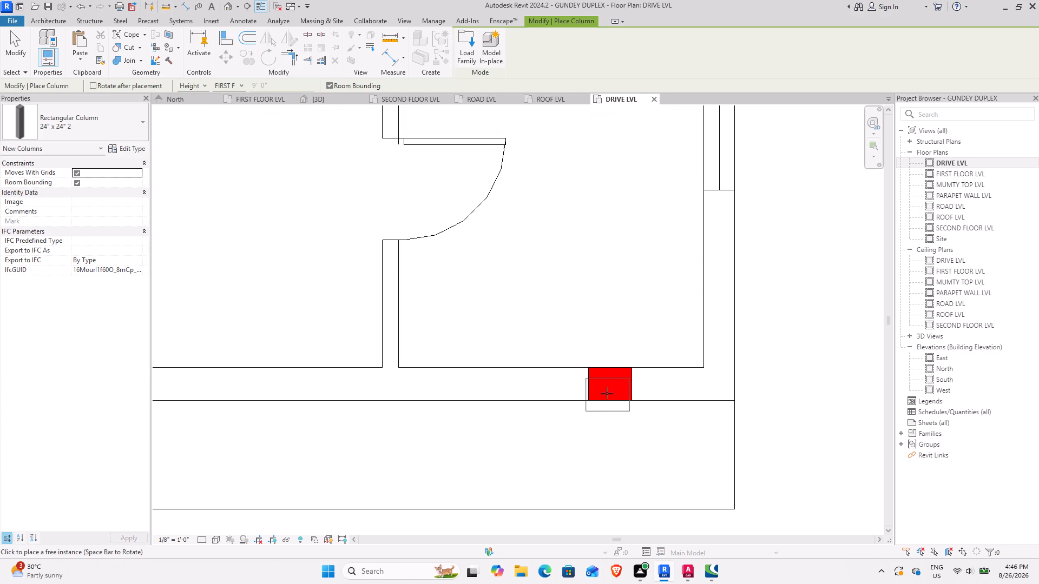
left_click(623, 375)
middle_click_drag(451, 407, 784, 407)
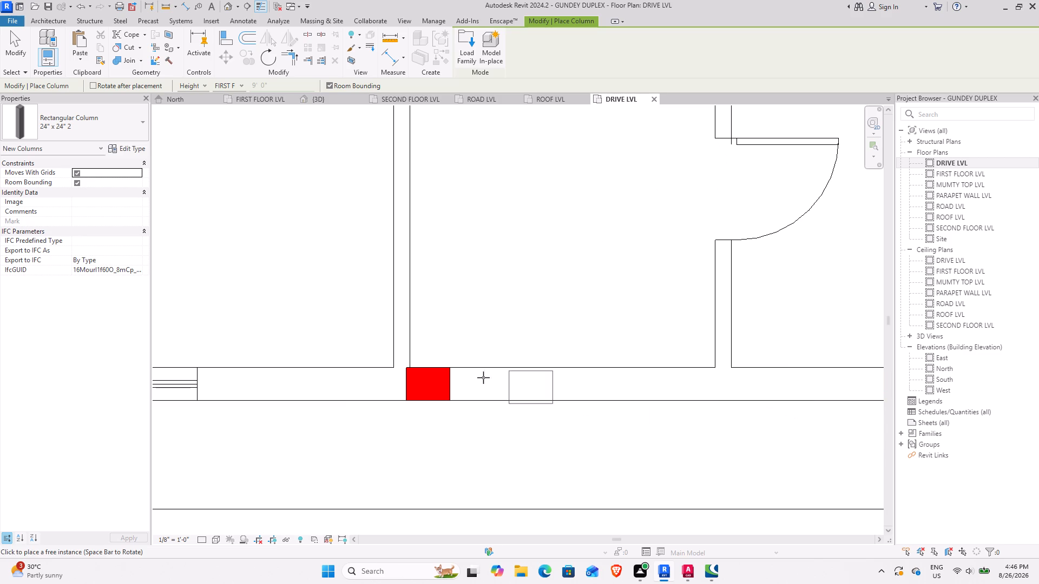
left_click(442, 369)
middle_click_drag(397, 394, 713, 394)
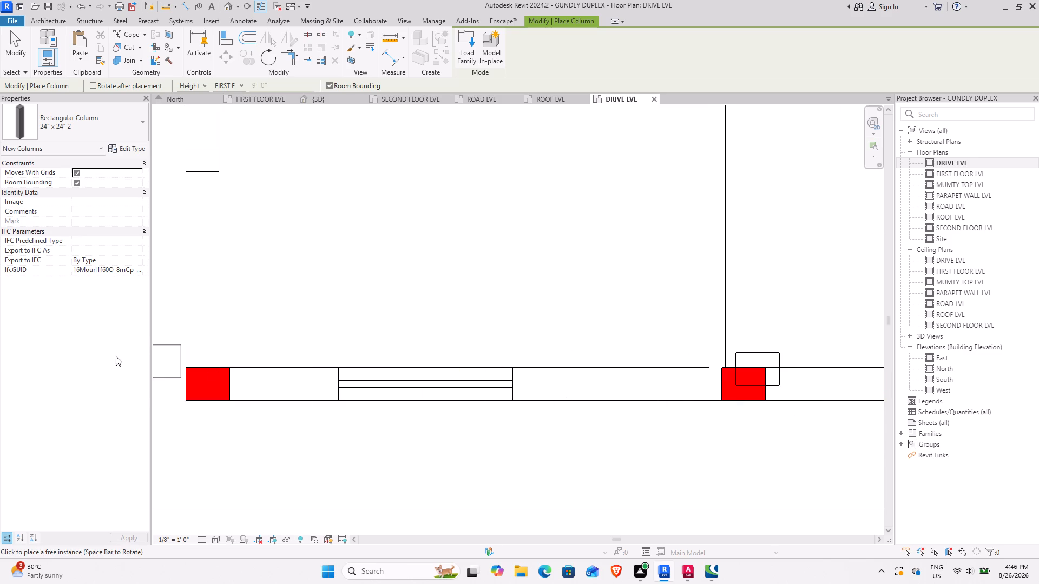
left_click(229, 371)
Place columns over the CAD marks at the inner wall junction beside the door and on both sides of the inner staircase.
middle_click_drag(271, 304, 545, 516)
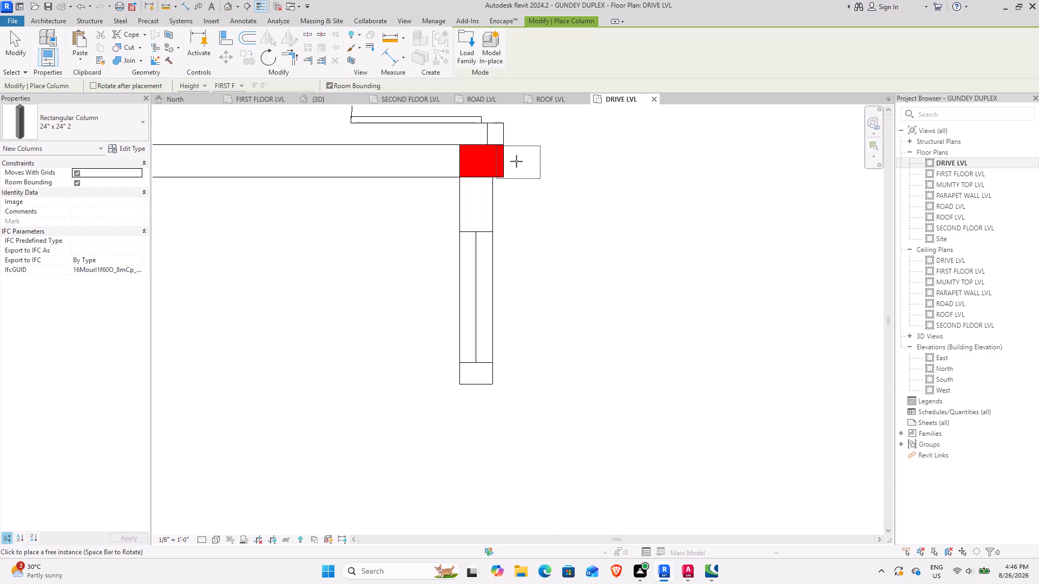
left_click(507, 150)
middle_click_drag(433, 234, 590, 469)
scroll(494, 447, "down", 3)
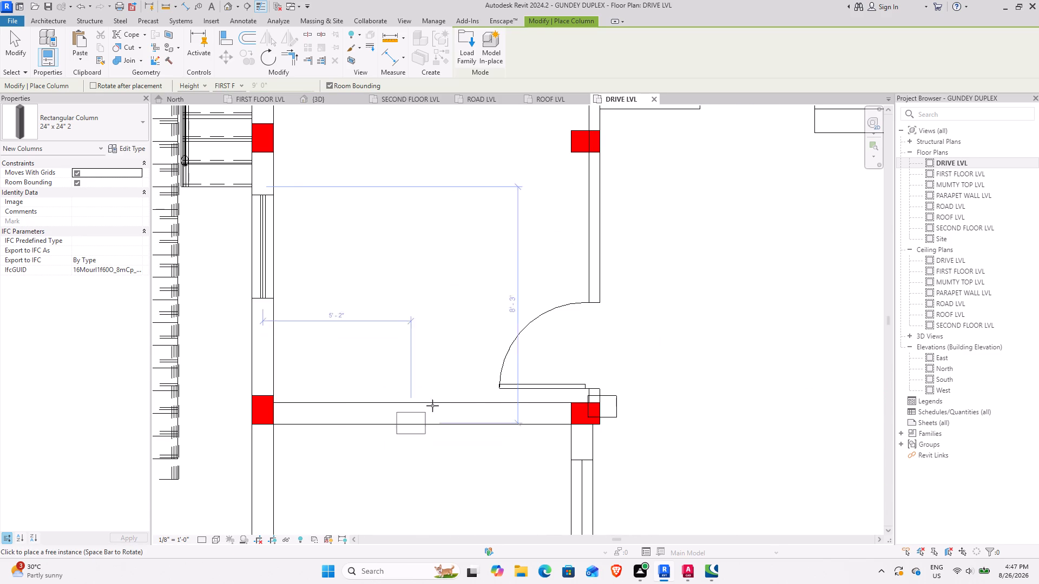
middle_click_drag(530, 331, 380, 522)
left_click(446, 329)
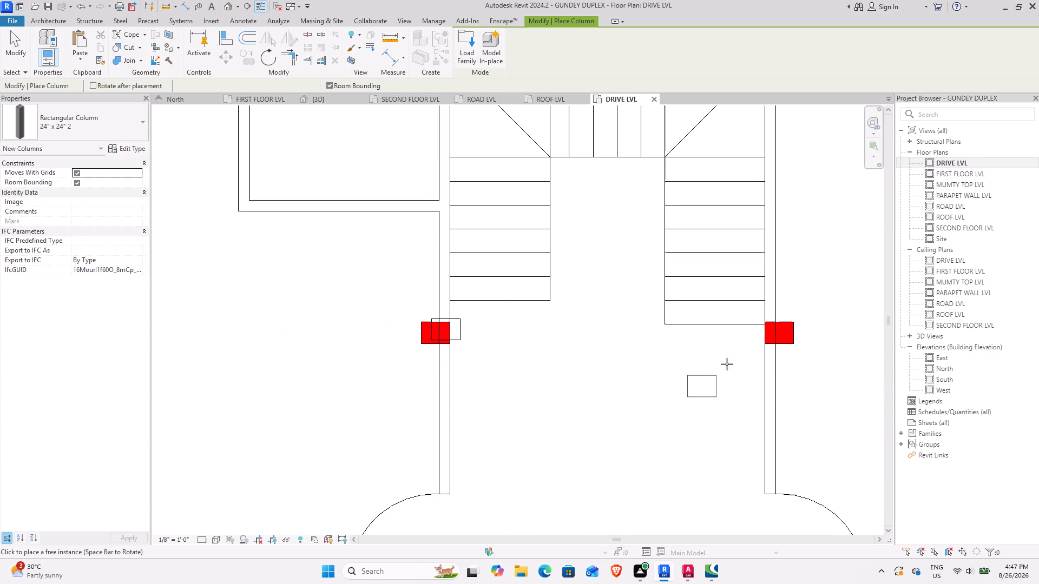
left_click(794, 323)
Place columns over the three CAD marks along the upper main wall, from the inner staircase's far corner to the outer staircase bay.
middle_click_drag(637, 315, 428, 545)
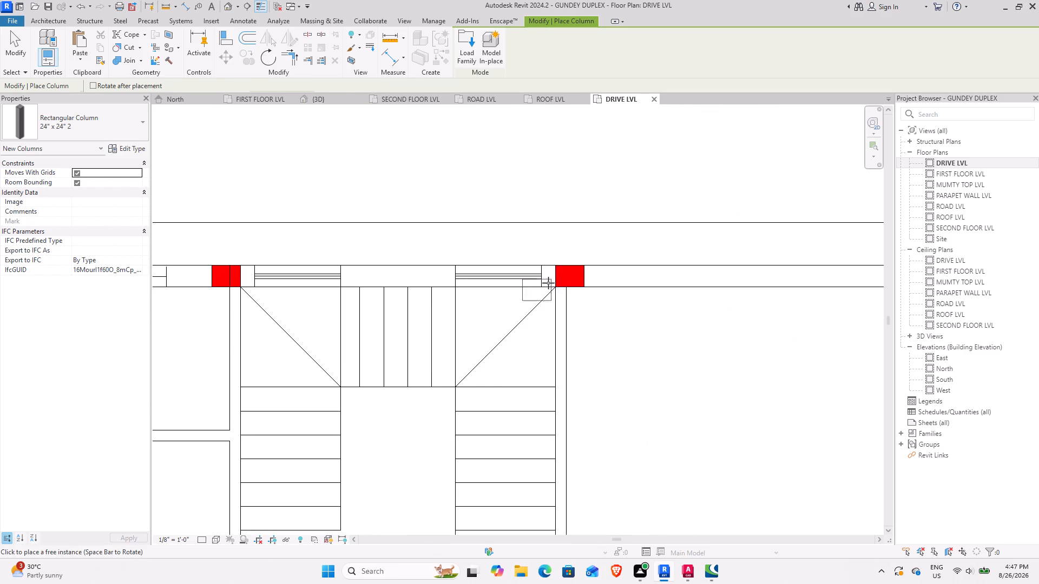
left_click(580, 266)
middle_click_drag(386, 371, 612, 382)
left_click(468, 269)
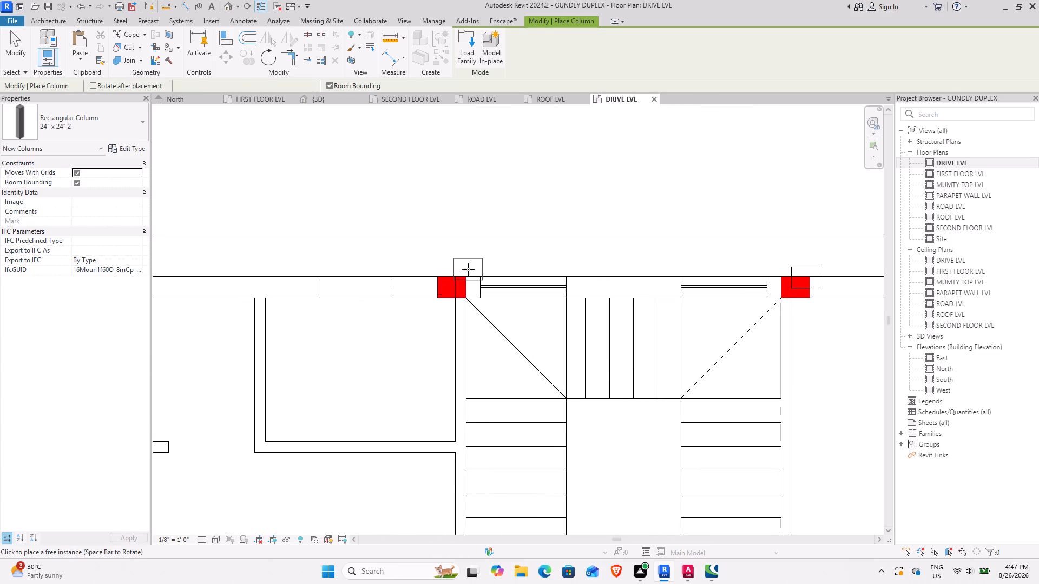
scroll(340, 416, "down", 2)
middle_click_drag(370, 435, 585, 424)
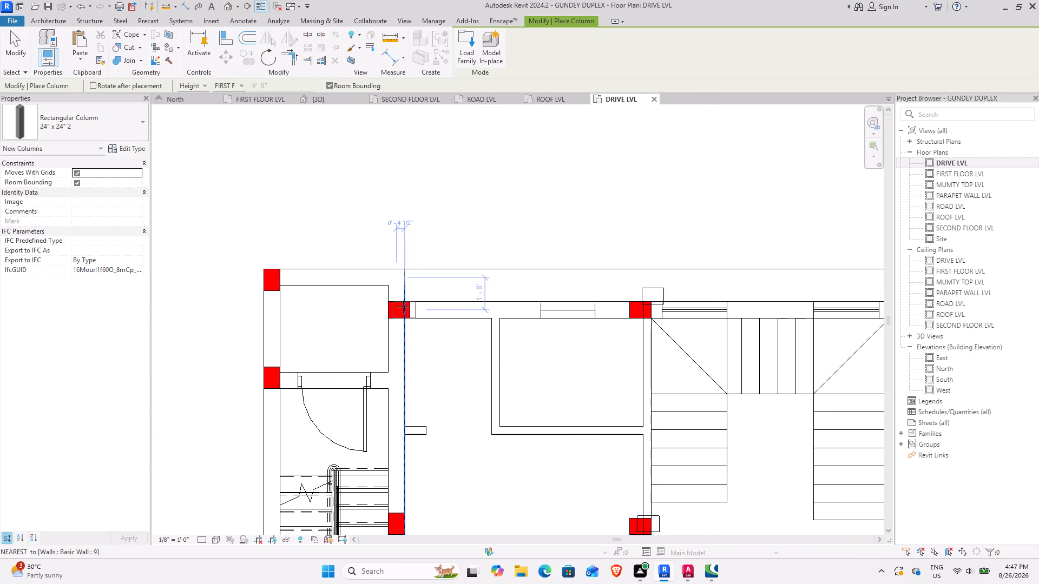
left_click(409, 305)
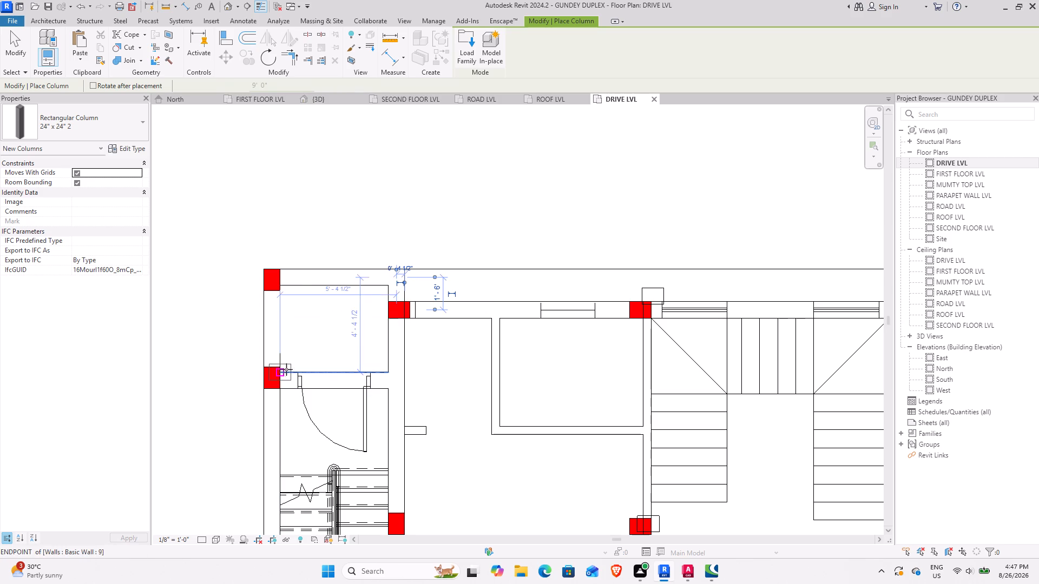
Rotate the column a quarter turn and place seven over the CAD marks along both walls of the outer staircase bay.
key("space")
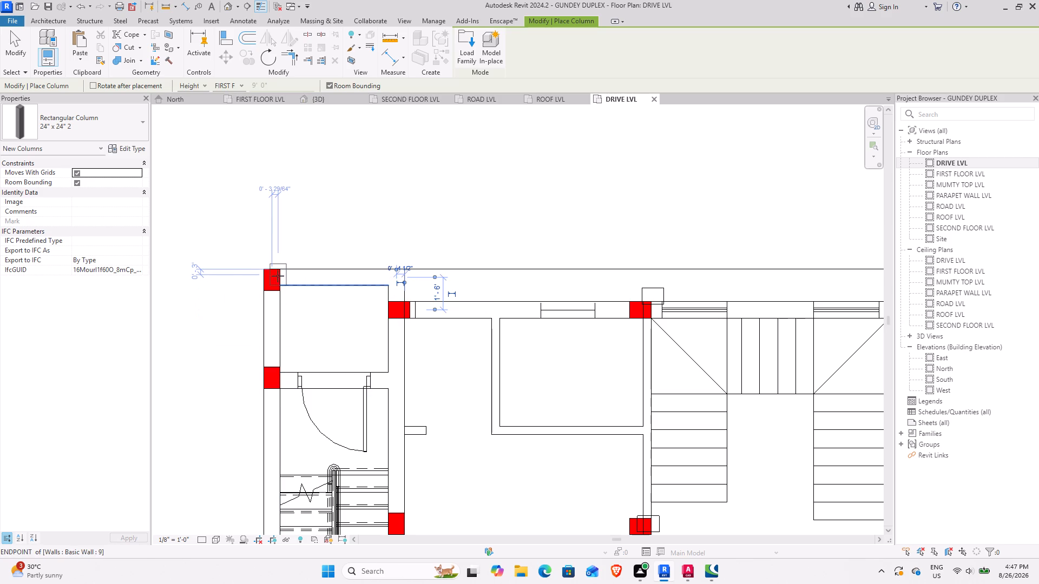
left_click(278, 276)
left_click(279, 377)
middle_click_drag(346, 497, 345, 296)
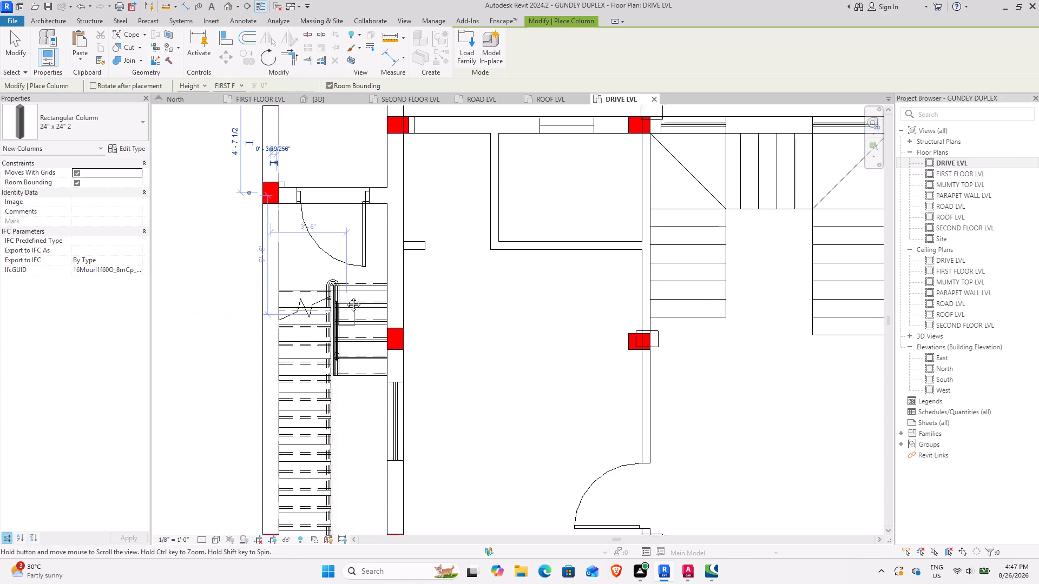
middle_click_drag(345, 296, 343, 283)
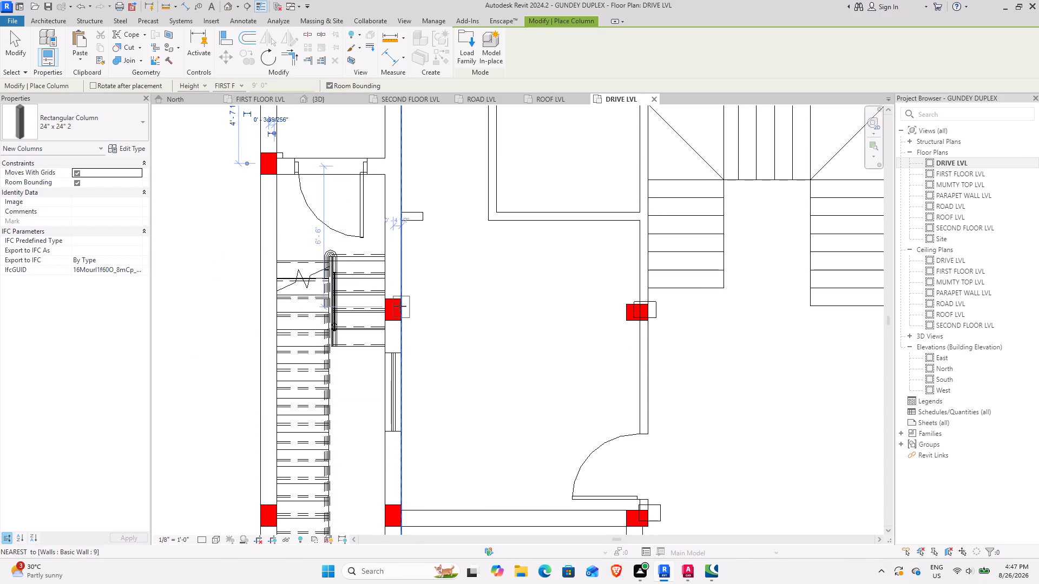
left_click(400, 306)
middle_click_drag(413, 459, 424, 376)
left_click(413, 426)
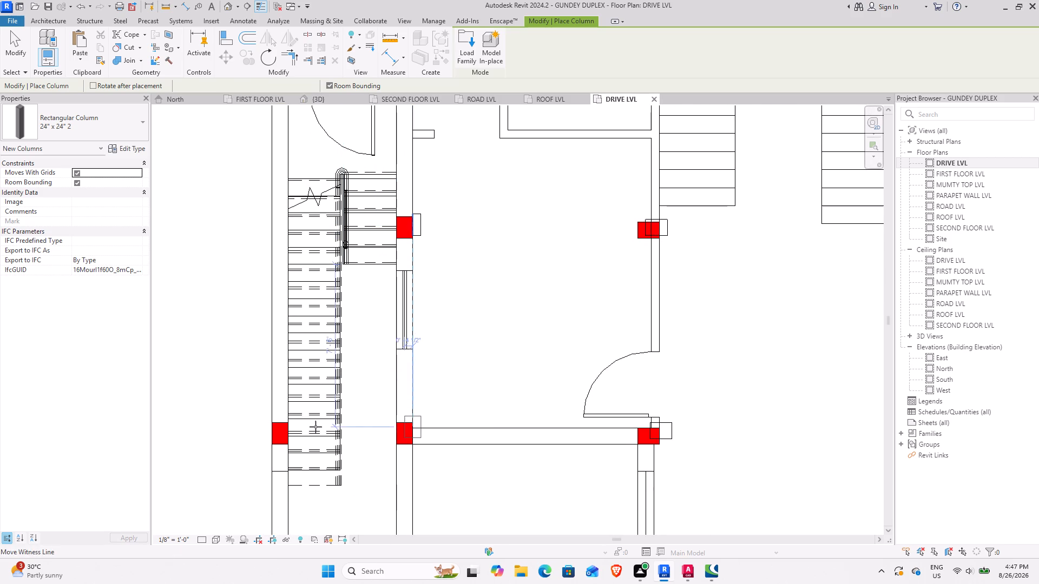
left_click(287, 433)
middle_click_drag(350, 515, 341, 297)
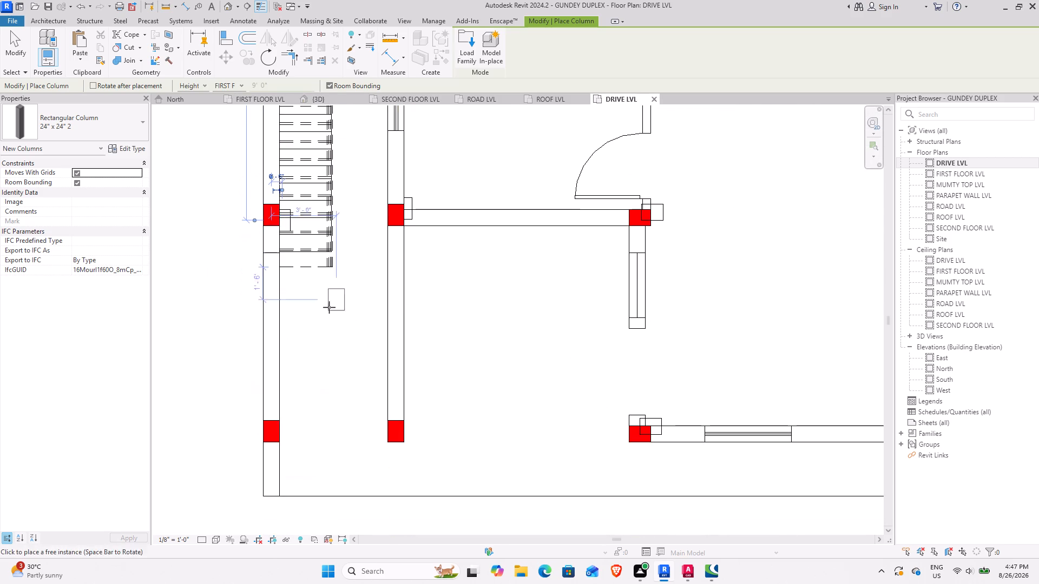
left_click(278, 432)
left_click(405, 430)
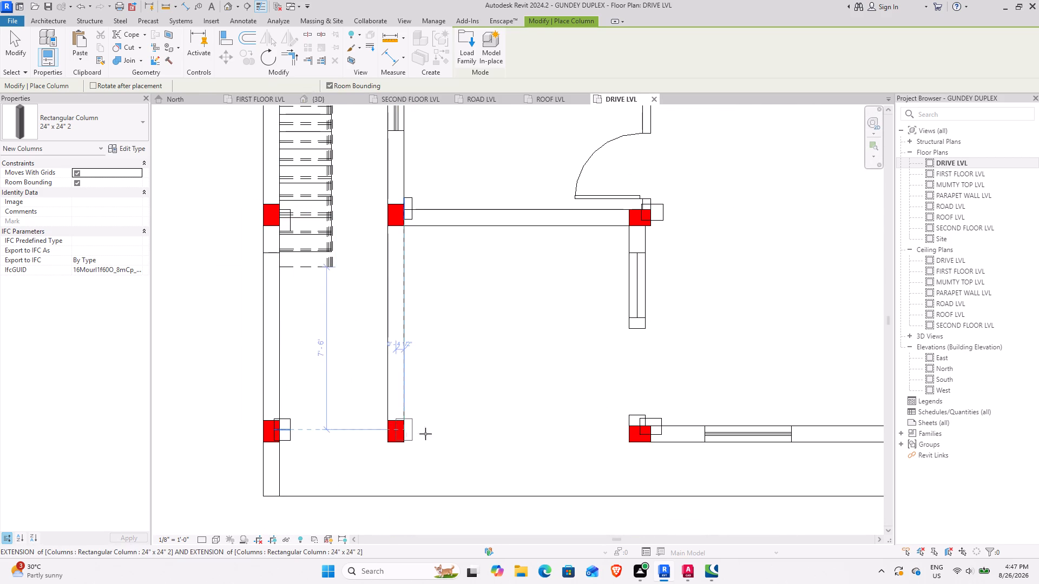
Rotate the column a quarter turn and place three over the remaining CAD marks in the room beyond the inner staircase, up to the upper main wall.
scroll(568, 441, "down", 3)
middle_click_drag(626, 439, 314, 477)
middle_click_drag(617, 402, 607, 475)
key("space")
scroll(635, 405, "up", 3)
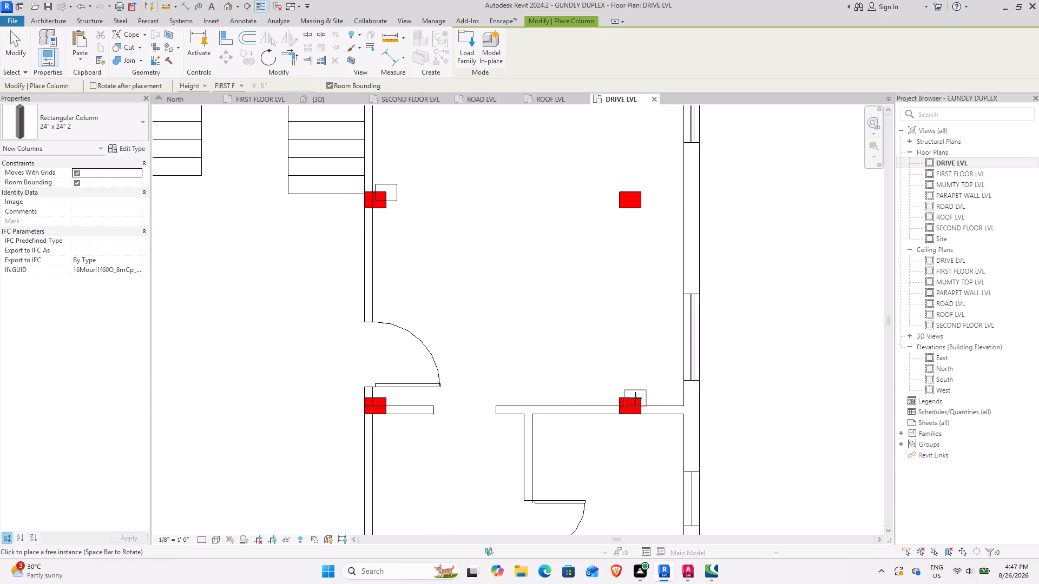
left_click(635, 398)
middle_click_drag(597, 297, 521, 434)
left_click(558, 330)
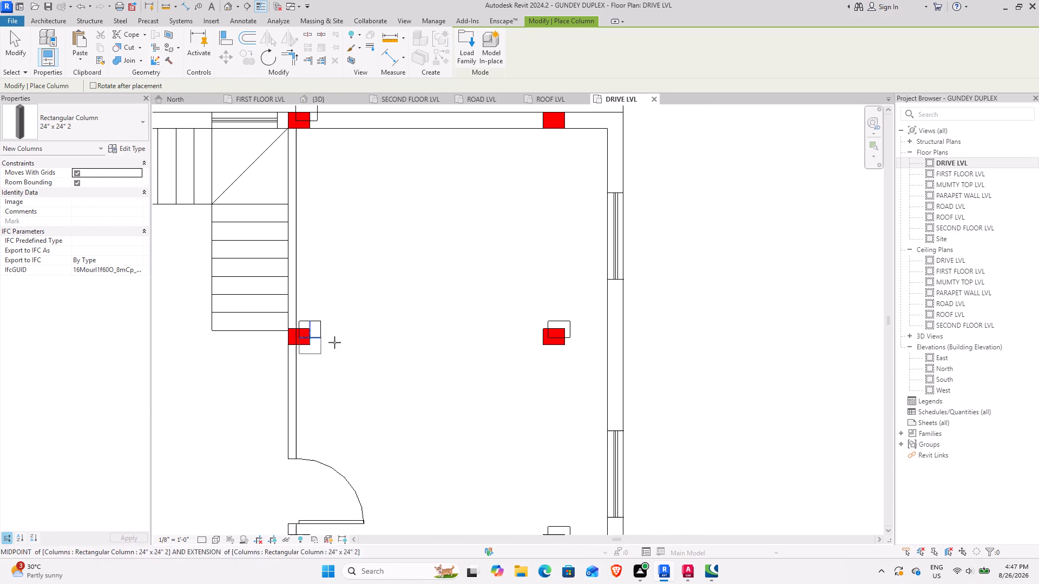
middle_click_drag(450, 278, 440, 475)
left_click(551, 311)
scroll(371, 444, "down", 3)
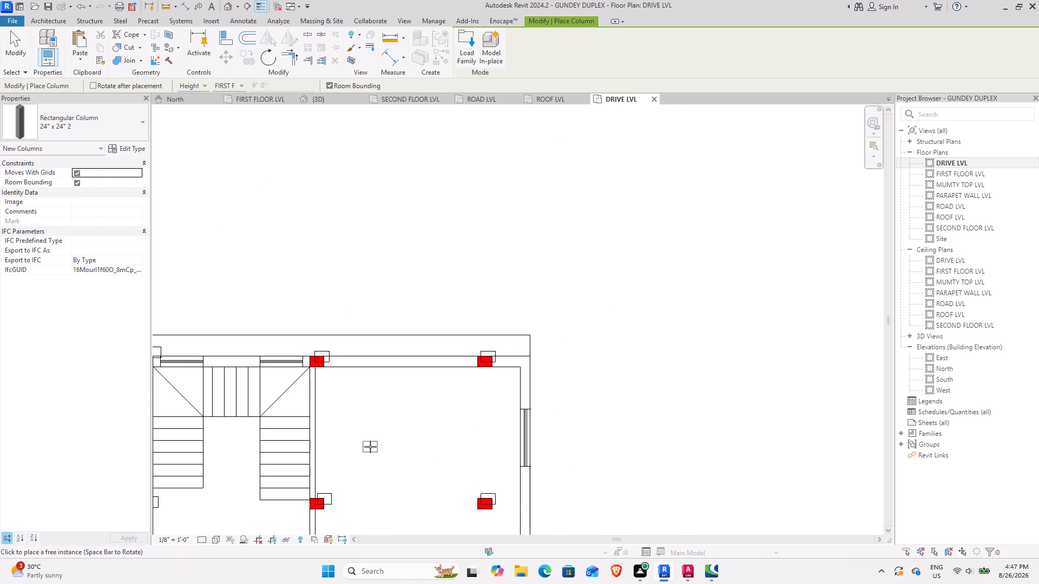
middle_click_drag(383, 444, 683, 428)
middle_click_drag(327, 487, 322, 334)
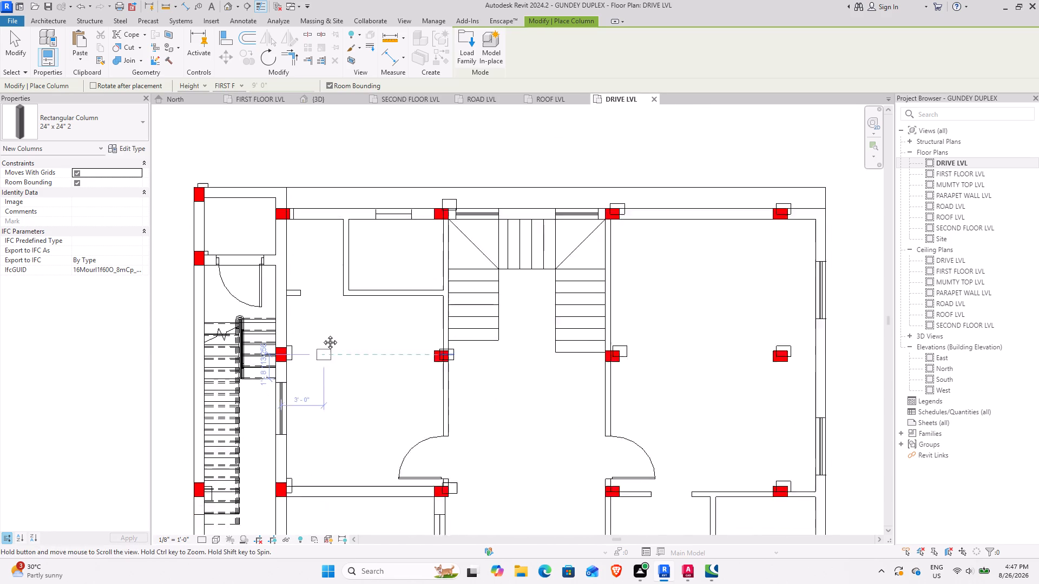
middle_click_drag(322, 334, 322, 307)
middle_click_drag(340, 403, 312, 209)
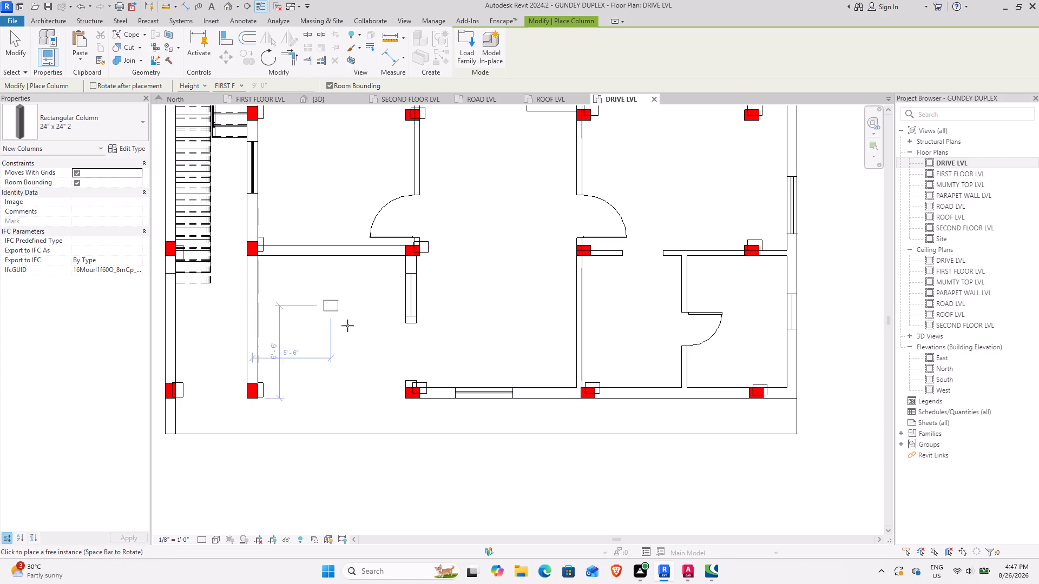
key("Escape")
key("Escape")
key("Escape")
Align the last column on the lower main wall, near the building corner, with the side and bottom edges of its red CAD mark.
scroll(792, 383, "up", 5)
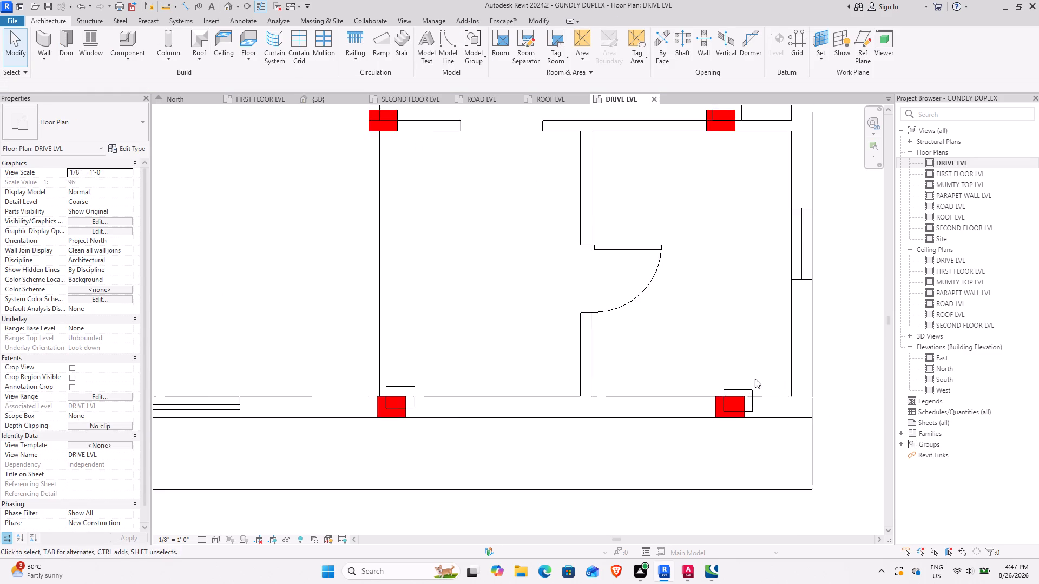
scroll(755, 379, "up", 5)
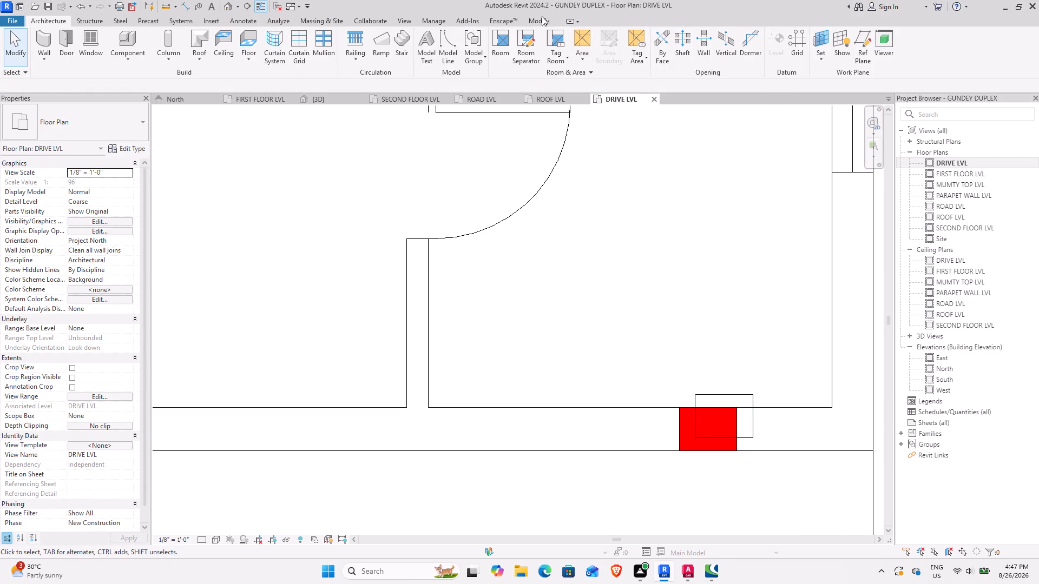
left_click(542, 16)
left_click(228, 34)
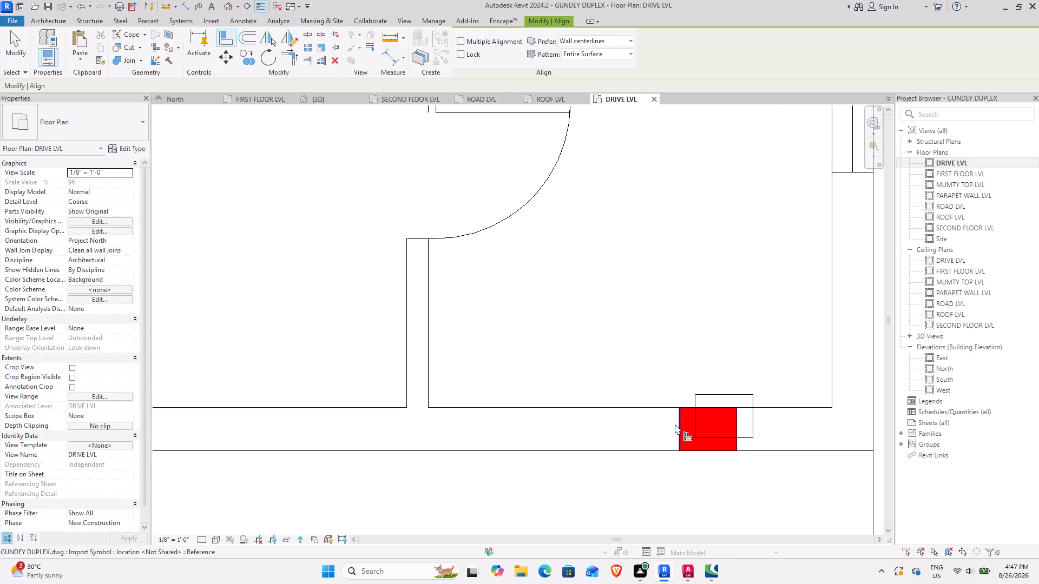
left_click(675, 424)
left_click(697, 424)
left_click(715, 454)
left_click(715, 436)
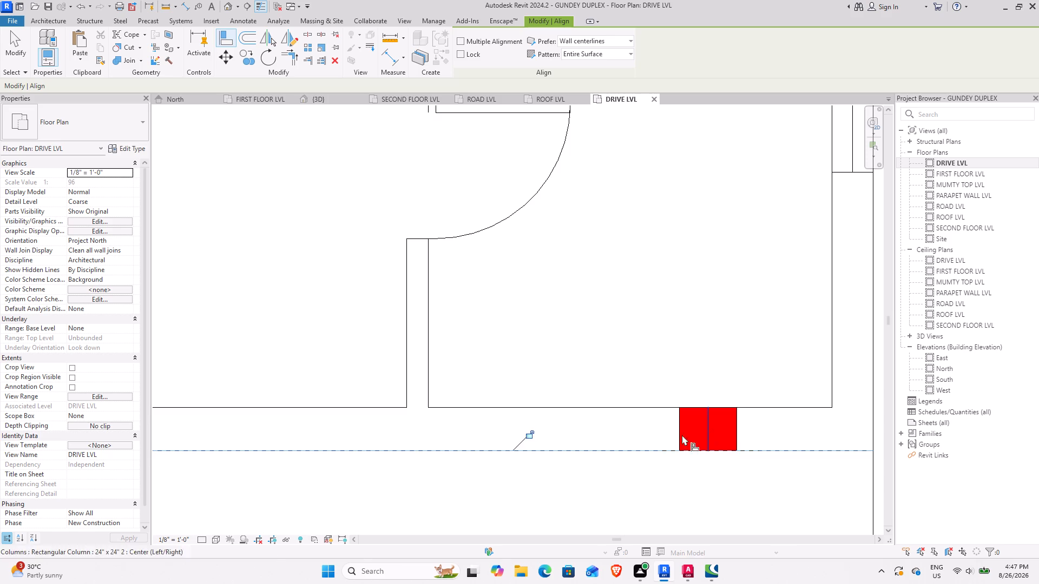
Align the middle column on the lower main wall, at the partition wall, with the bottom and side edges of its CAD mark.
scroll(446, 424, "down", 4)
middle_click_drag(394, 419, 772, 417)
scroll(603, 435, "up", 4)
left_click(569, 440)
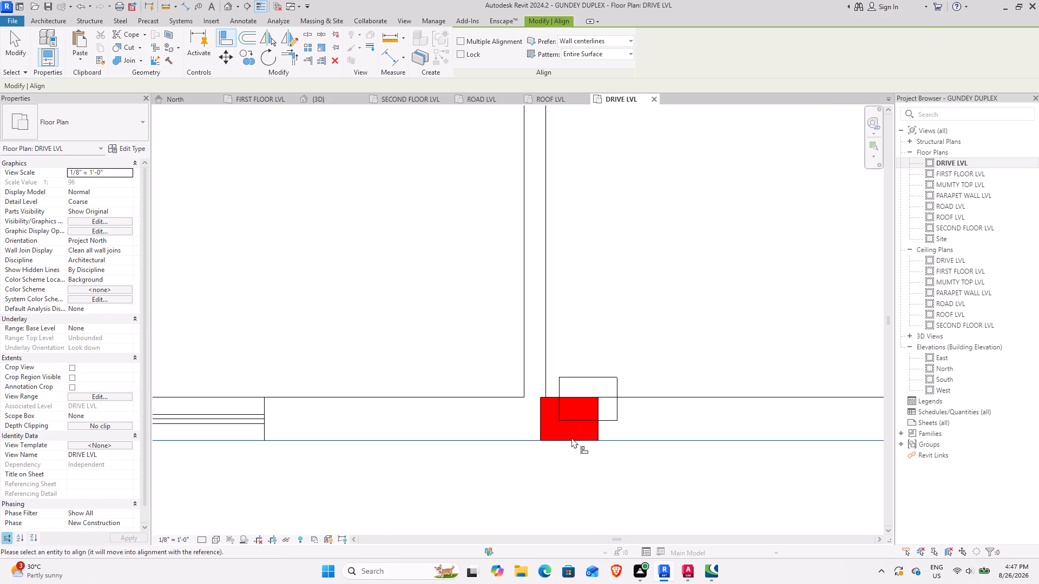
left_click(586, 421)
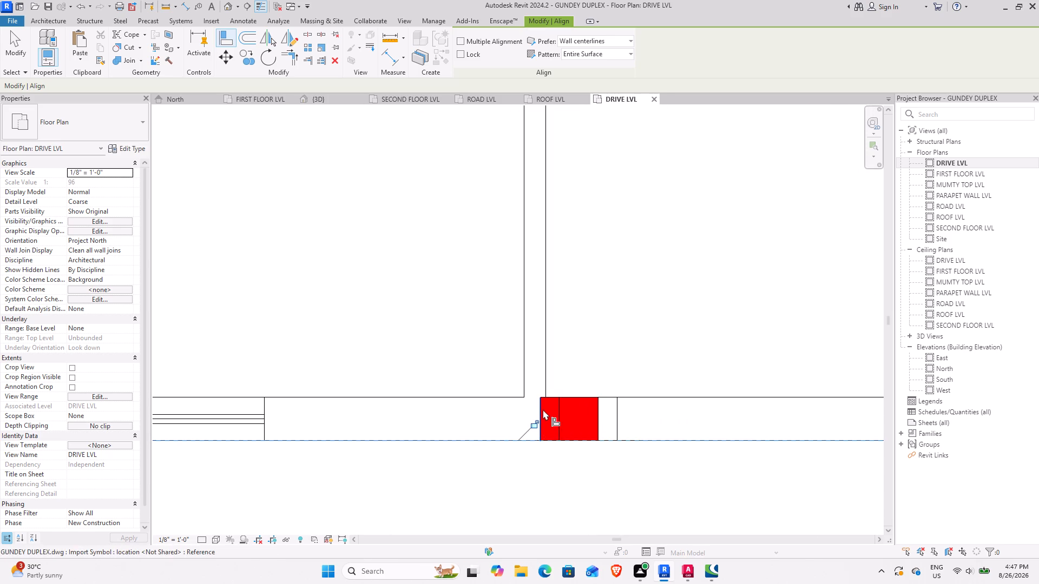
left_click(543, 409)
left_click(561, 413)
Align the column at the free end of the lower main wall, beyond the window, with the bottom and side edges of its CAD mark.
scroll(490, 432, "down", 3)
middle_click_drag(472, 435, 941, 442)
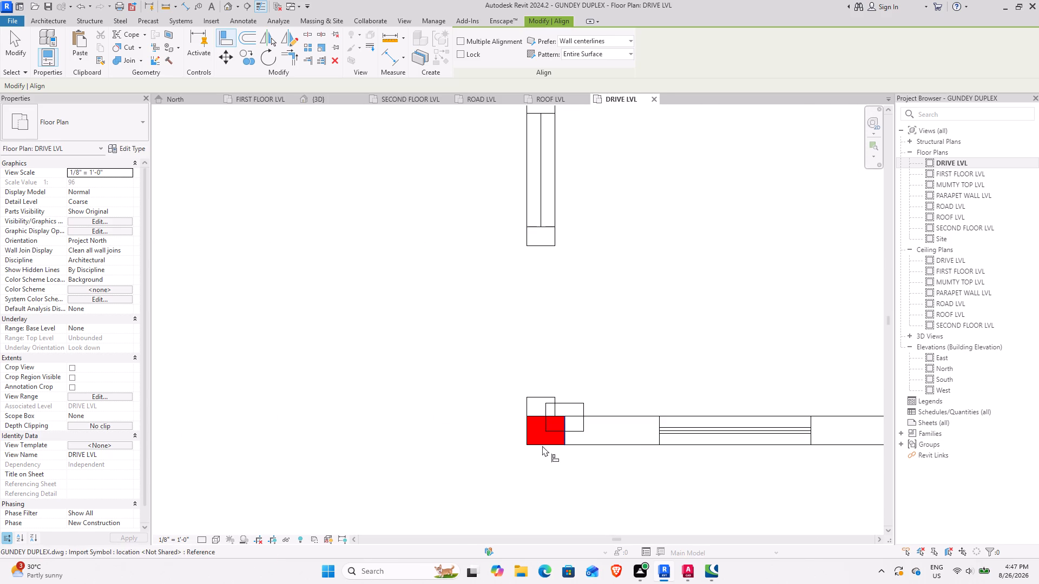
left_click(544, 446)
left_click(563, 431)
left_click(528, 437)
left_click(548, 436)
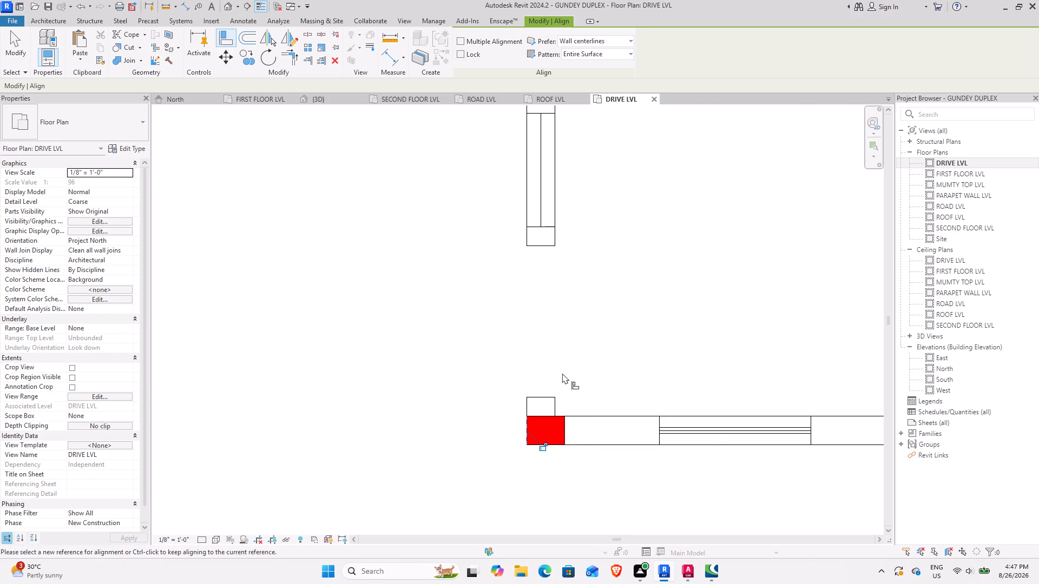
Align the column at the inner wall junction beside the door with the bottom and side edges of its CAD mark.
middle_click_drag(575, 314, 531, 469)
scroll(528, 441, "down", 3)
middle_click_drag(526, 323, 523, 423)
scroll(519, 394, "up", 8)
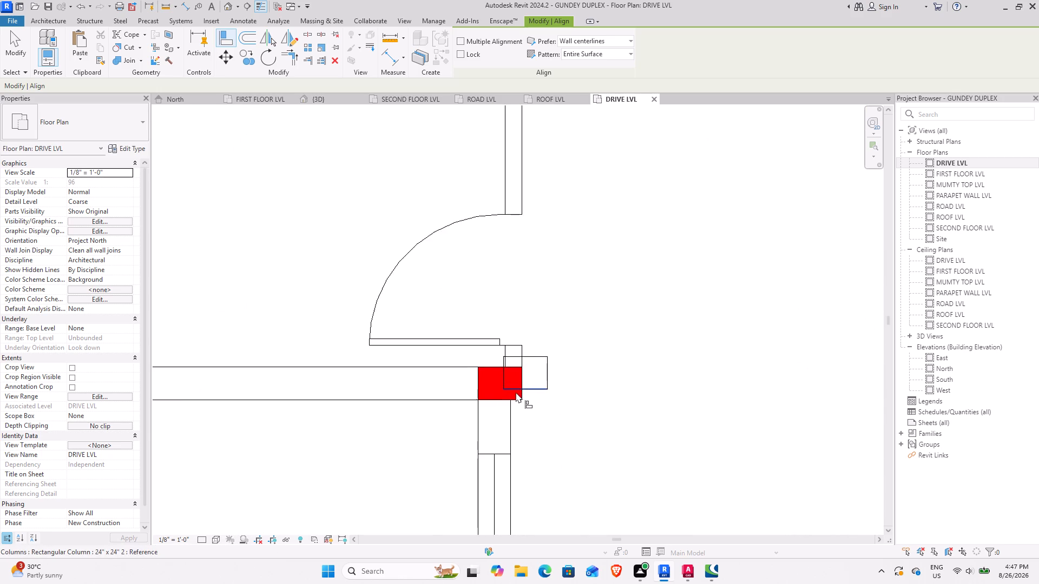
scroll(516, 392, "up", 2)
left_click(507, 410)
left_click(515, 386)
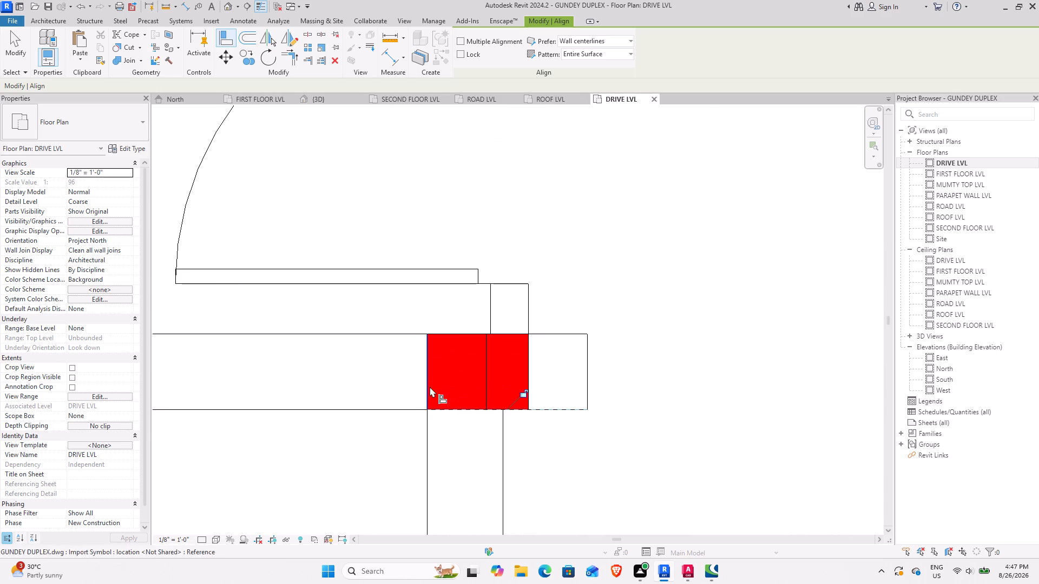
left_click(428, 388)
left_click(481, 383)
left_click(430, 394)
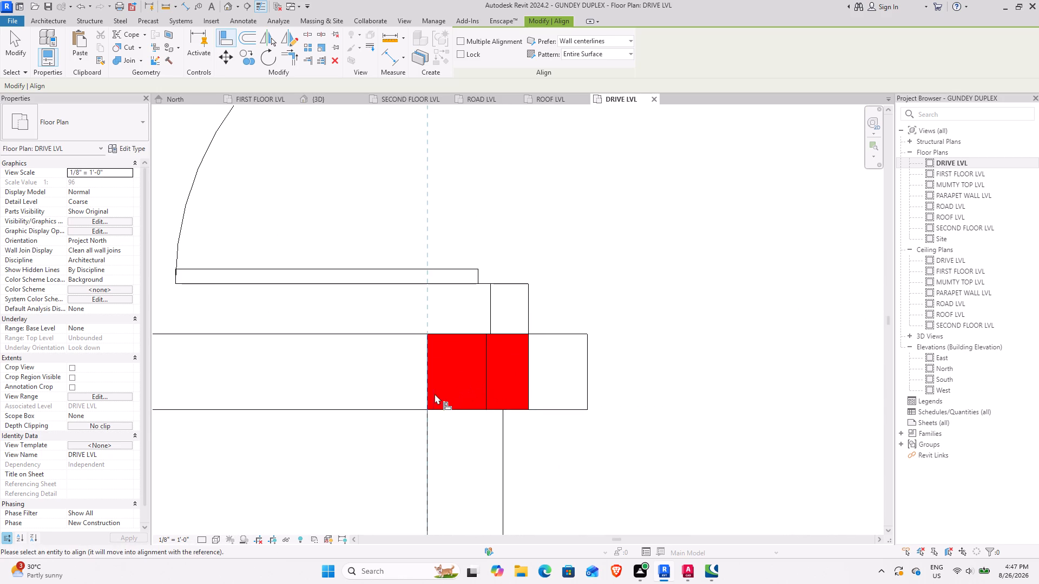
left_click(485, 391)
Align the column where the inner wall meets the staircase bay's inner wall with its CAD mark, and unjoin the overlapping elements.
scroll(422, 391, "down", 4)
middle_click_drag(384, 393, 712, 401)
scroll(593, 410, "down", 3)
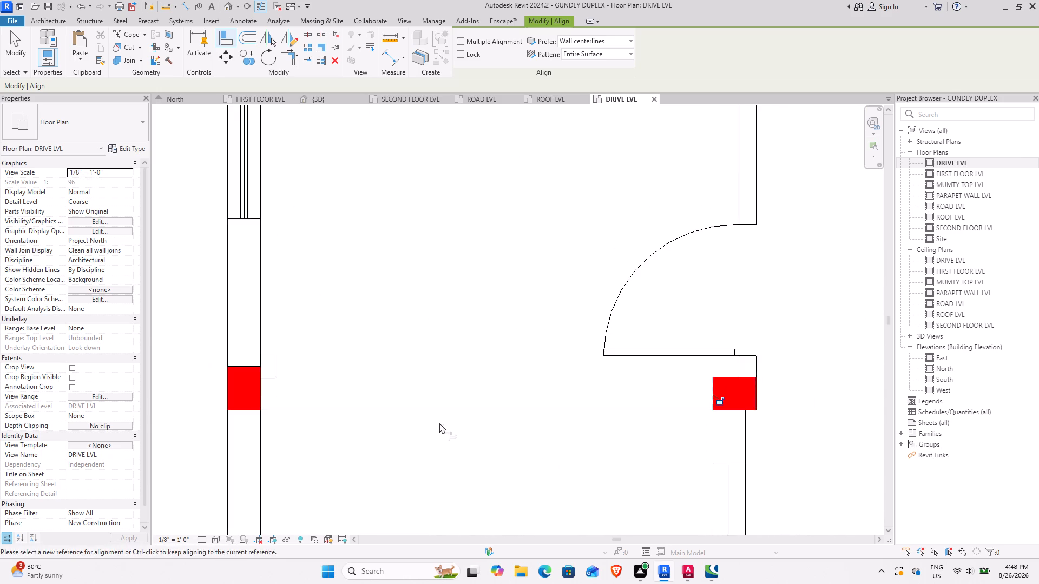
middle_click_drag(439, 423, 751, 414)
scroll(627, 399, "up", 7)
left_click(574, 426)
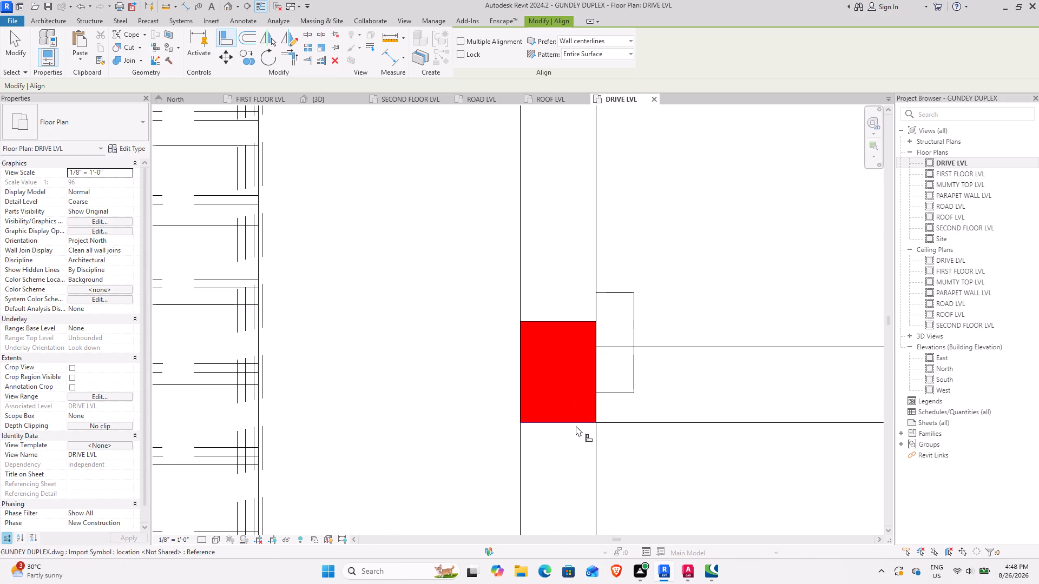
left_click(624, 393)
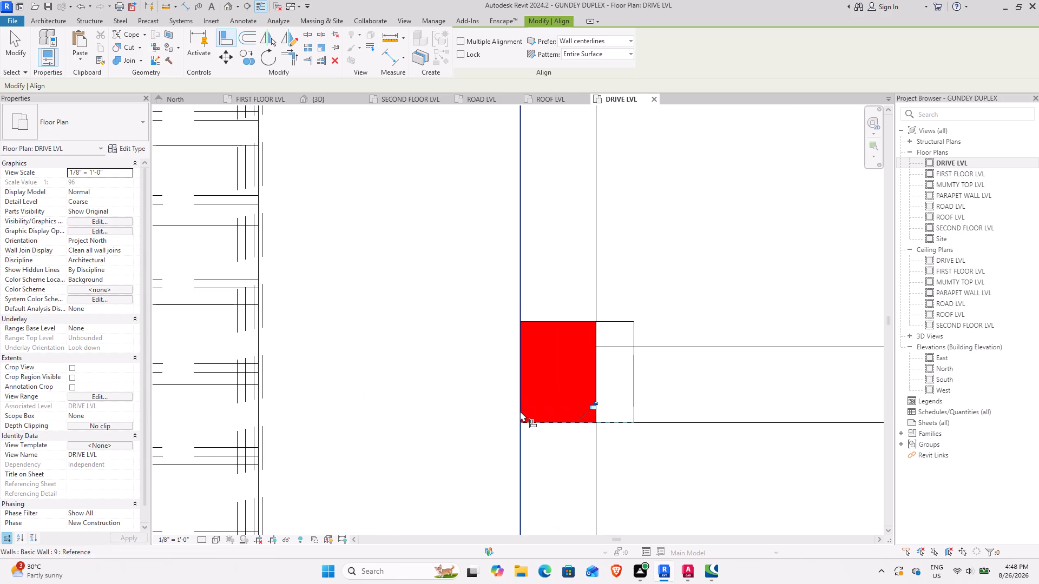
left_click(520, 411)
left_click(553, 393)
scroll(483, 403, "down", 4)
middle_click_drag(456, 421, 659, 421)
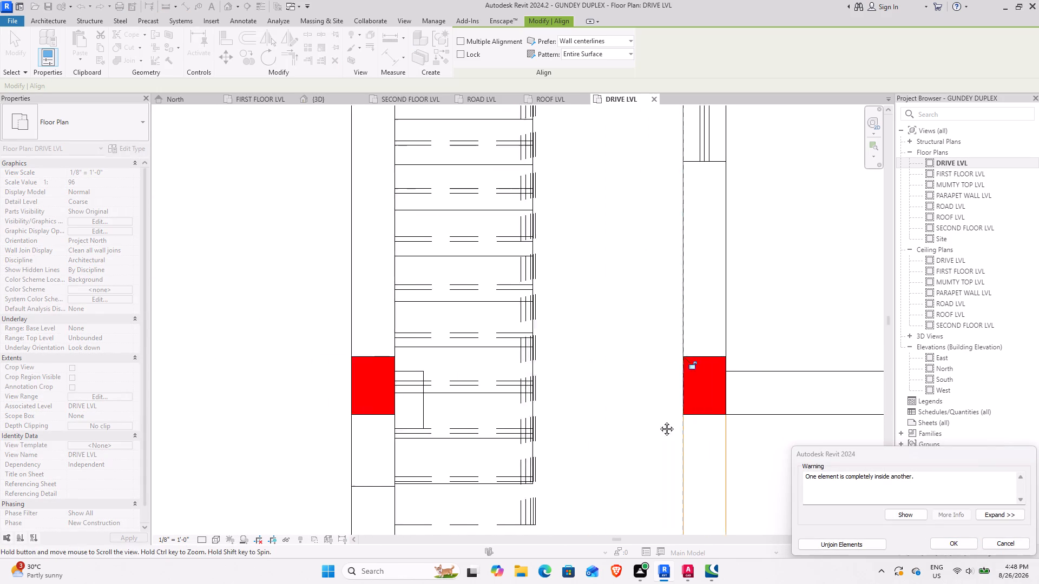
middle_click_drag(659, 421, 672, 420)
left_click_drag(865, 545, 856, 542)
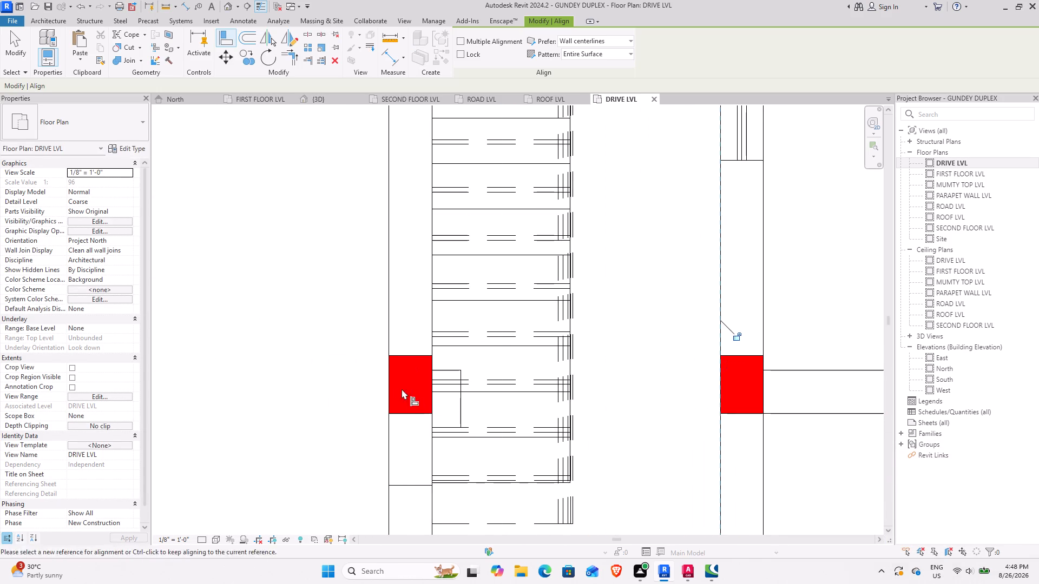
Align the column on the outer staircase bay's outer wall, beside the flight, with its CAD mark, and unjoin the overlapping elements.
left_click(425, 413)
left_click(449, 429)
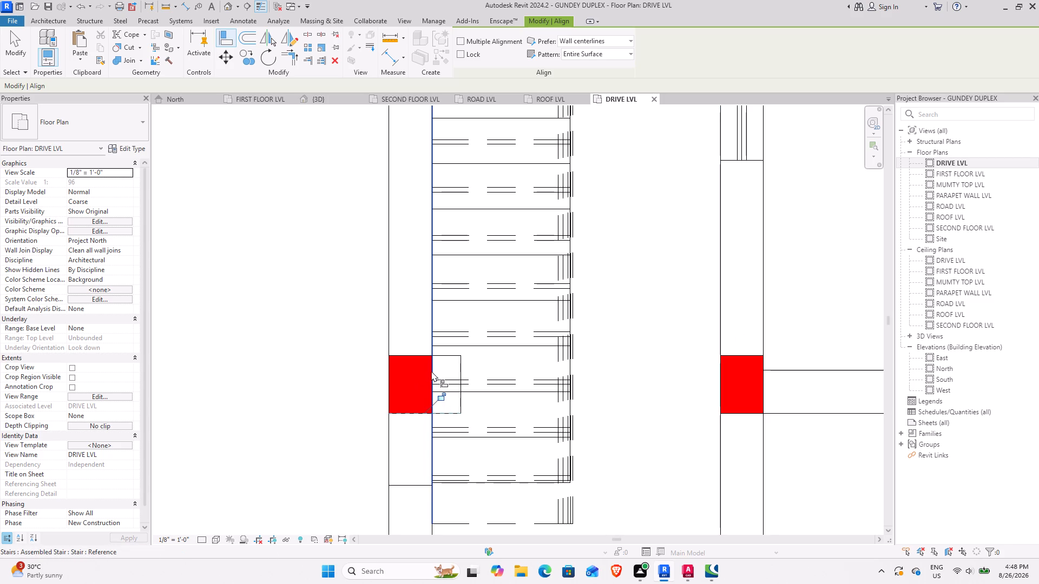
left_click(431, 371)
left_click(456, 378)
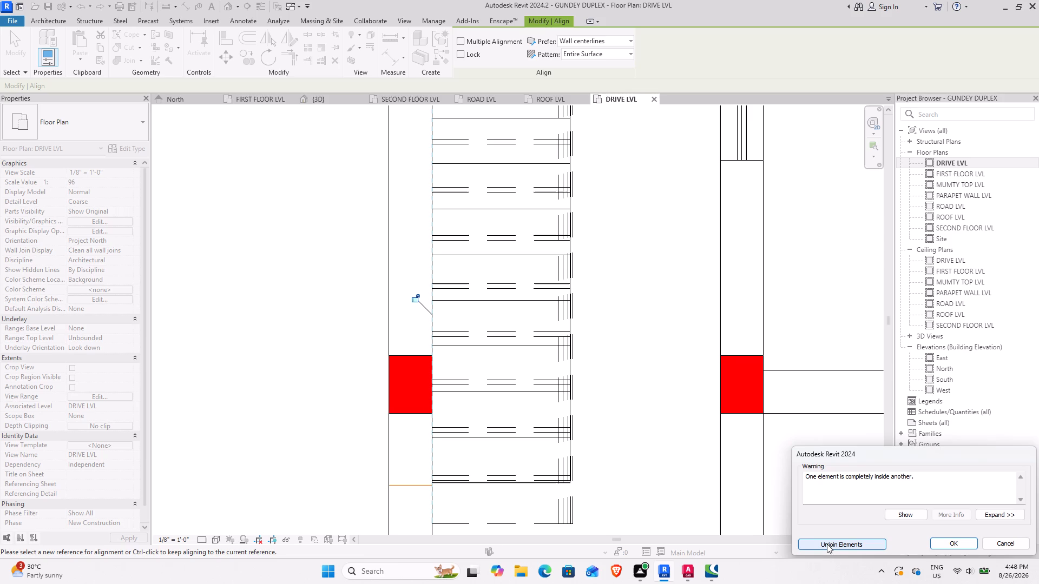
left_click(827, 544)
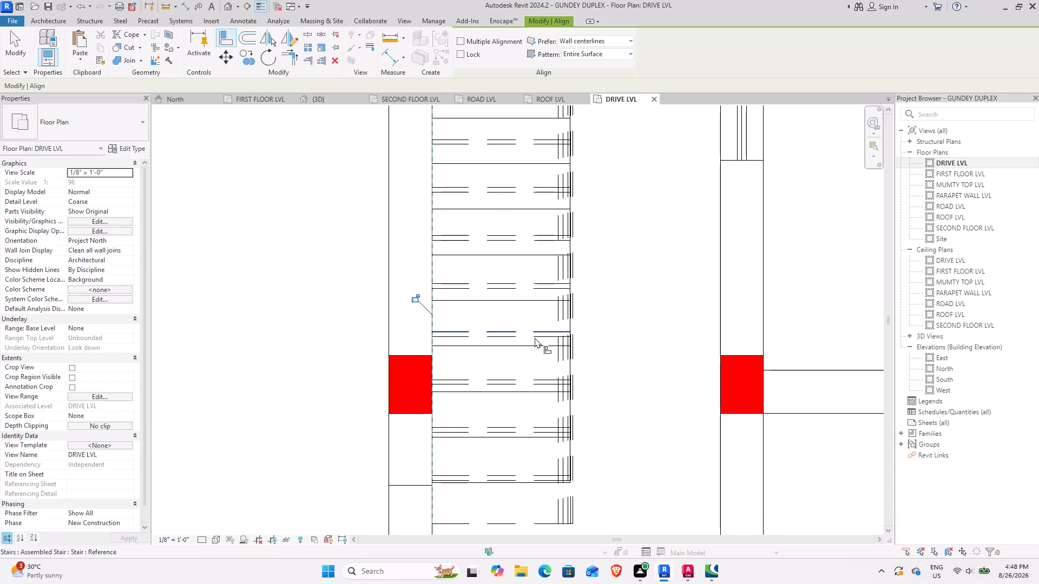
Align the outer-wall column level with the staircase bay's door wall to the outer wall face, and unjoin the overlapping elements.
scroll(523, 271, "down", 4)
middle_click_drag(514, 280, 535, 476)
middle_click_drag(510, 256, 461, 481)
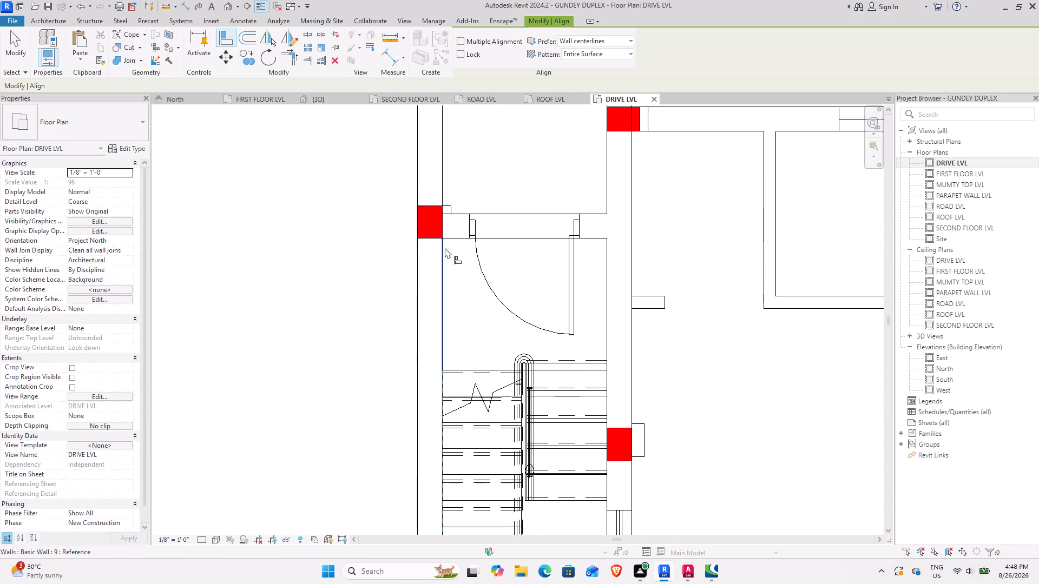
scroll(435, 204, "up", 7)
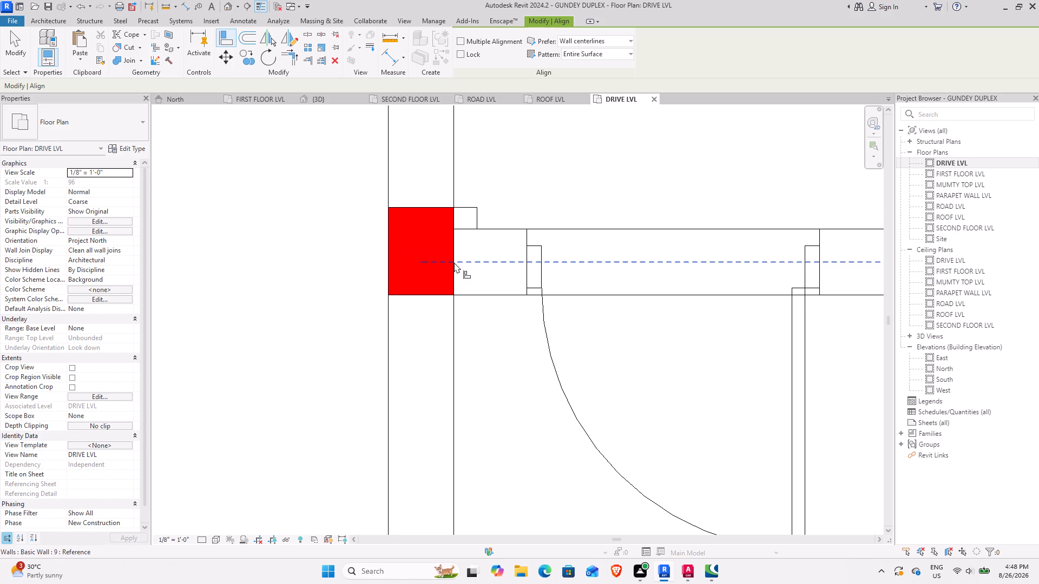
left_click(387, 260)
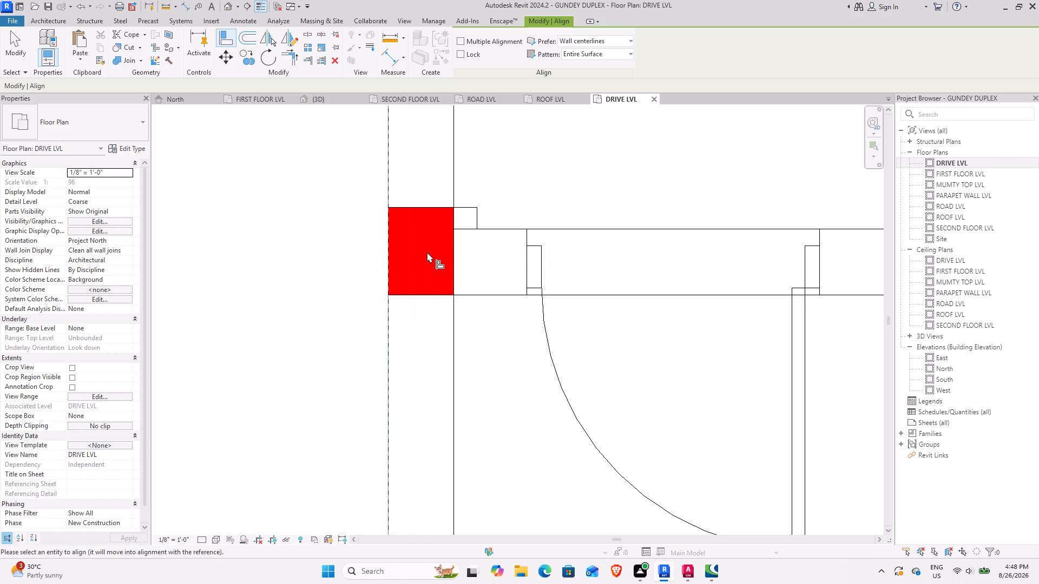
left_click(407, 241)
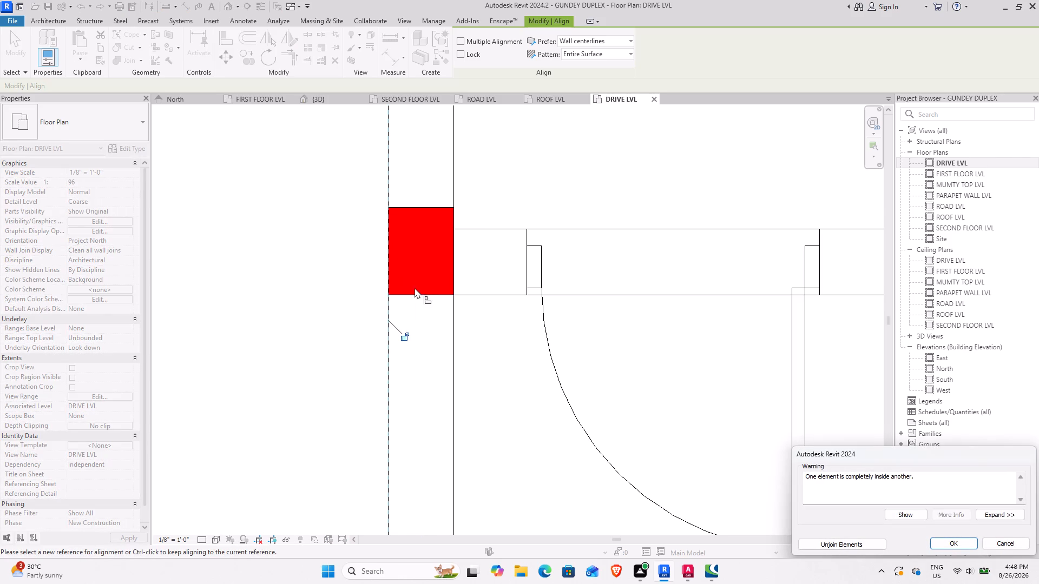
scroll(509, 289, "down", 3)
left_click(843, 549)
Align the top face of the column at the staircase bay's upper outer corner with the top edge of its CAD mark.
scroll(623, 289, "down", 2)
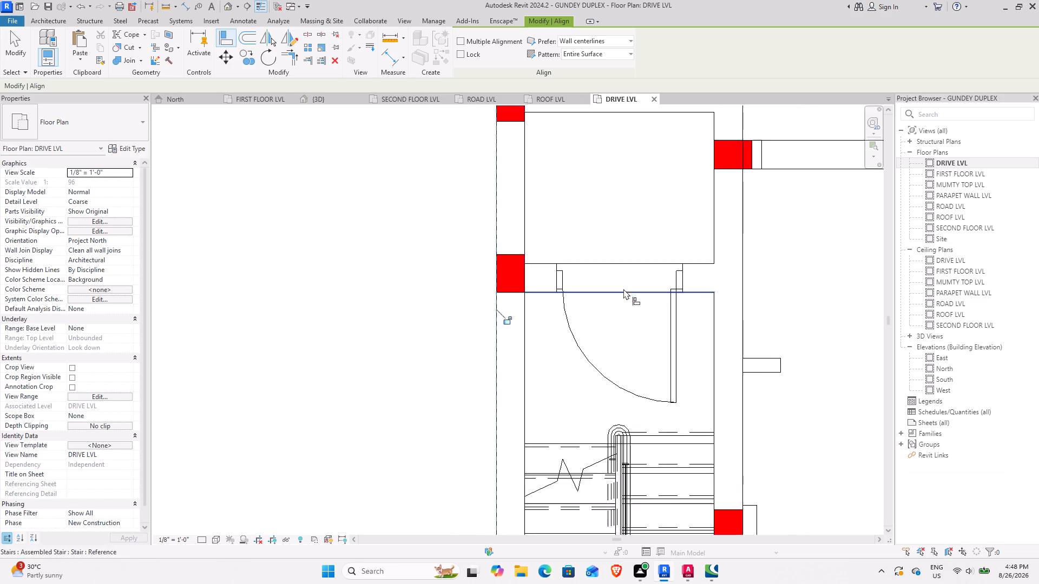
scroll(623, 289, "down", 2)
middle_click_drag(616, 255, 550, 472)
scroll(443, 316, "up", 7)
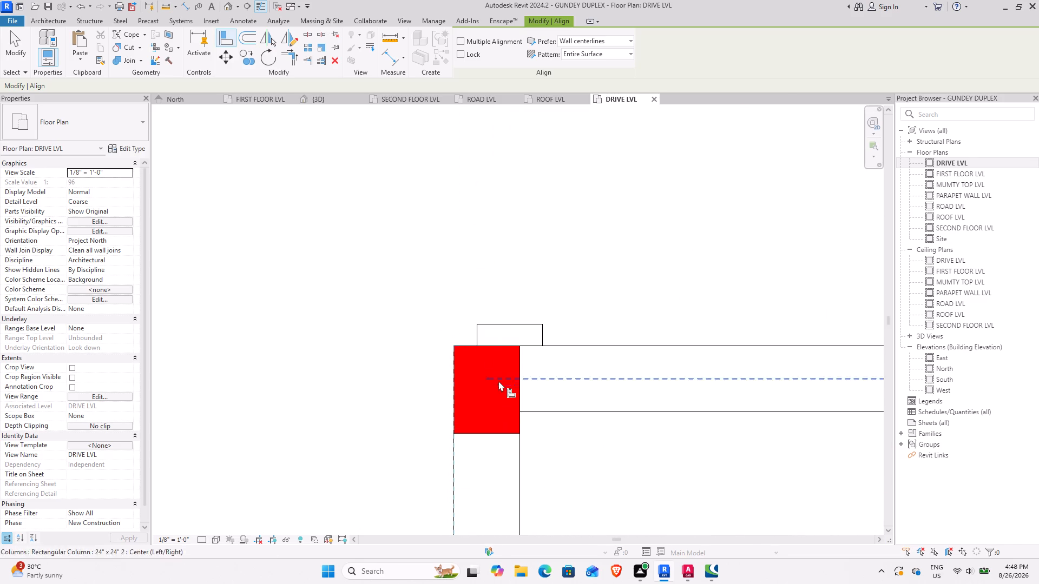
left_click(496, 344)
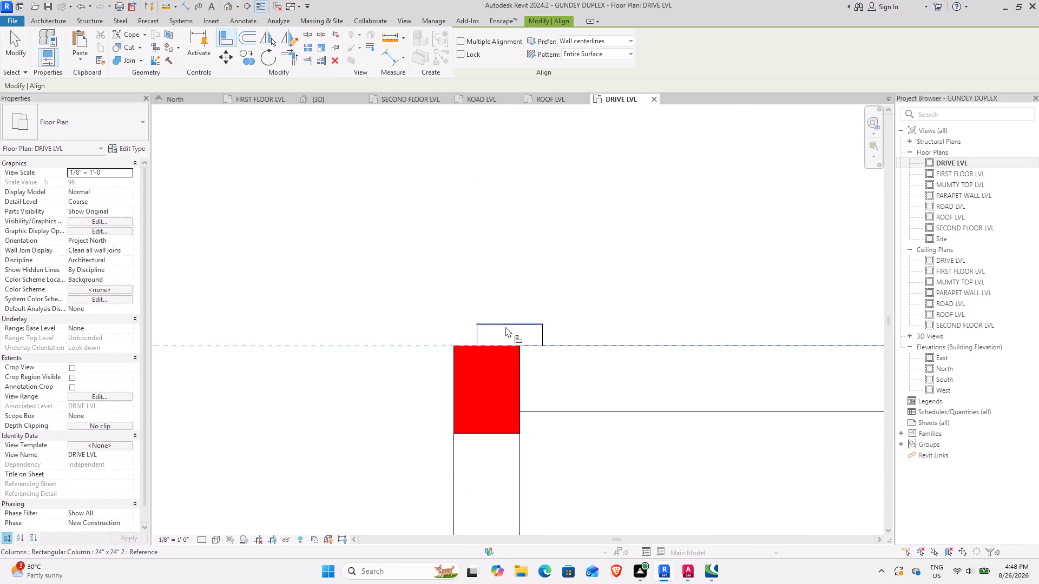
left_click(505, 327)
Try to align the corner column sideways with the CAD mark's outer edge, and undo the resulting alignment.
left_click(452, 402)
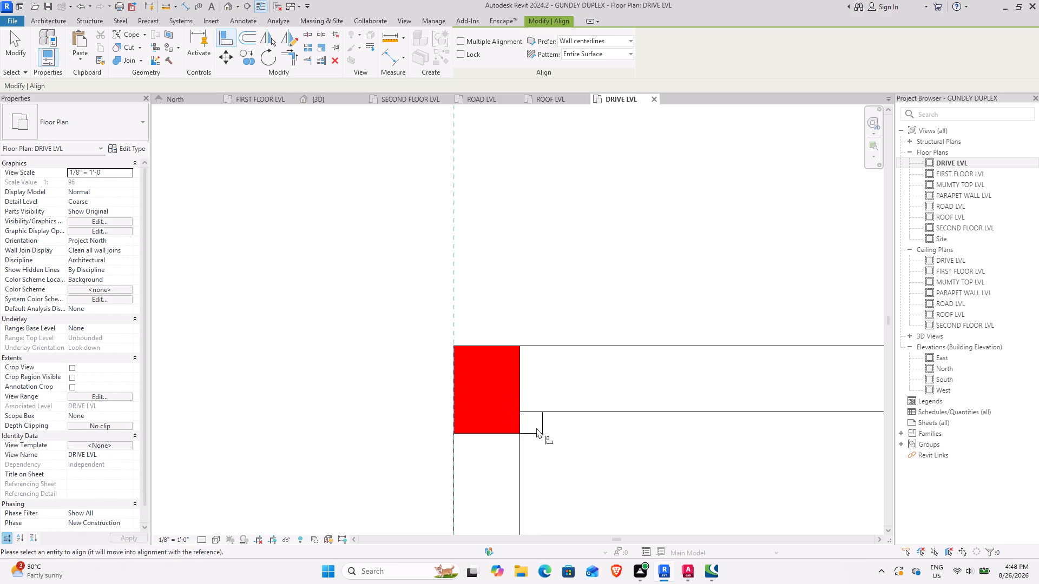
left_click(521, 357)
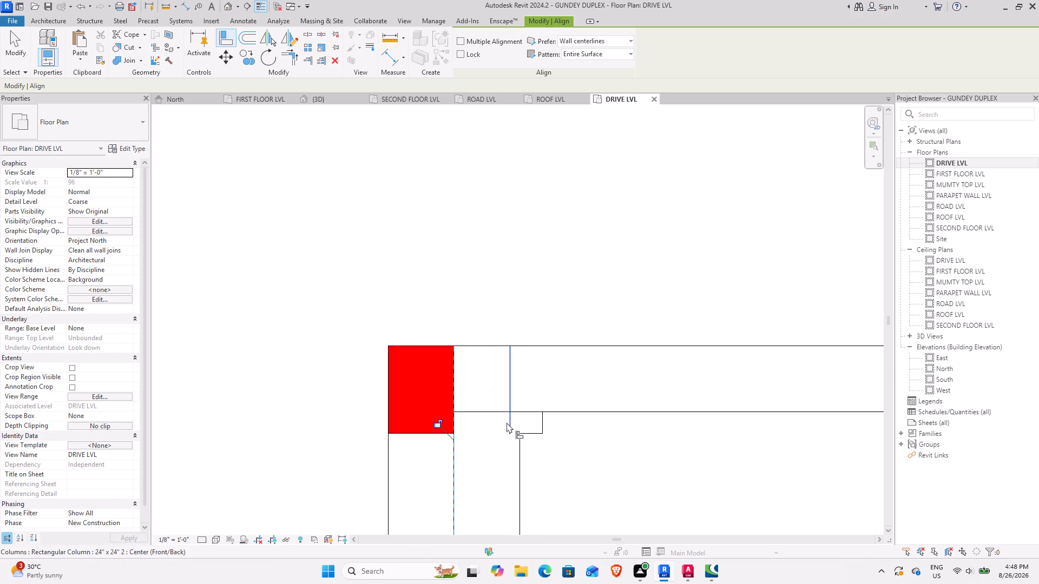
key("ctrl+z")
Save the project and end the Align command.
left_click(542, 257)
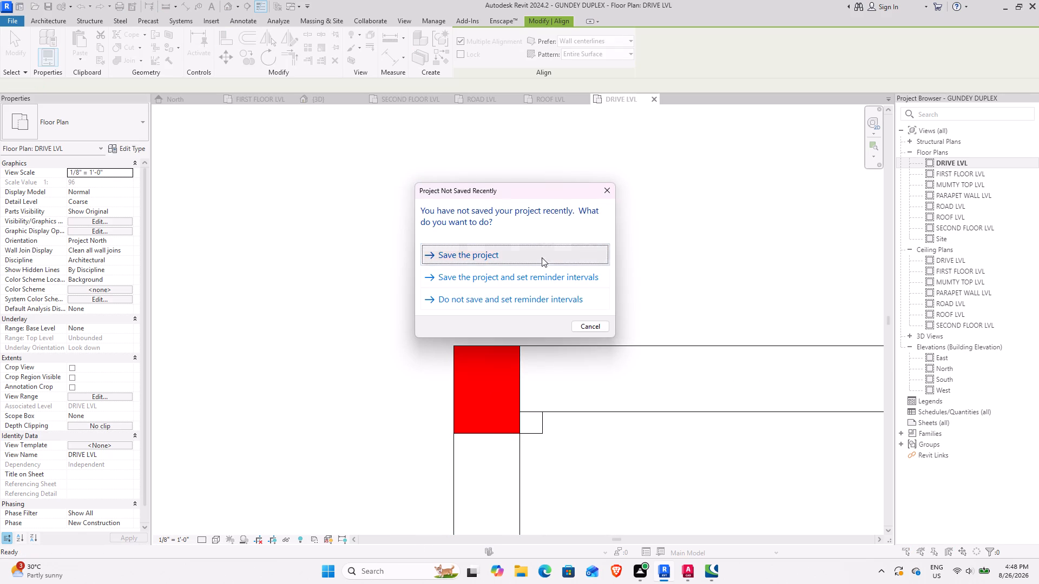
key("Escape")
key("Escape")
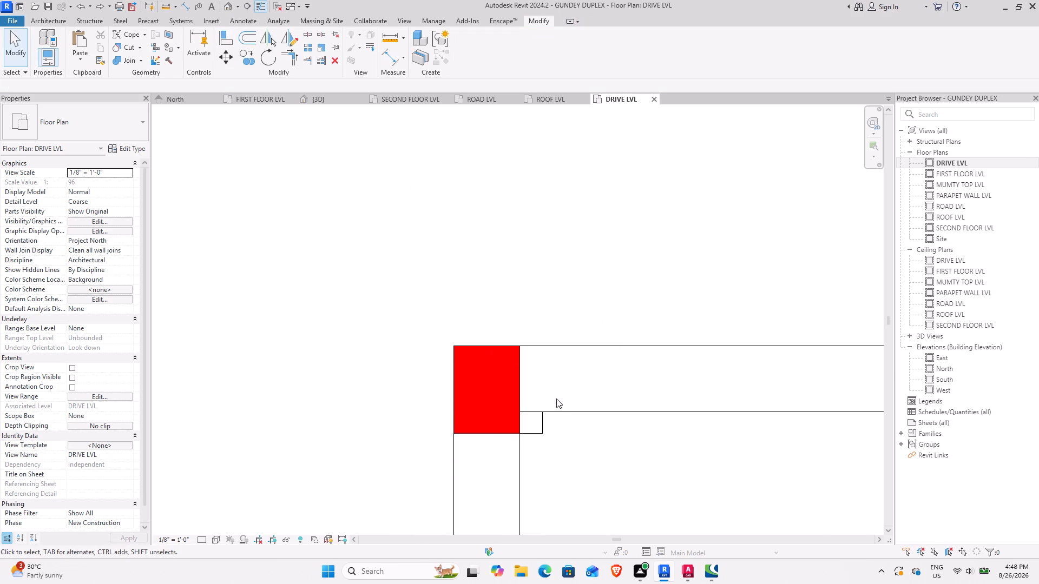
Pin the imported GUNDEY DUPLEX.dwg drawing on the drive level plan.
key("Escape")
scroll(556, 399, "down", 20)
scroll(556, 399, "down", 1)
middle_click_drag(596, 377, 547, 295)
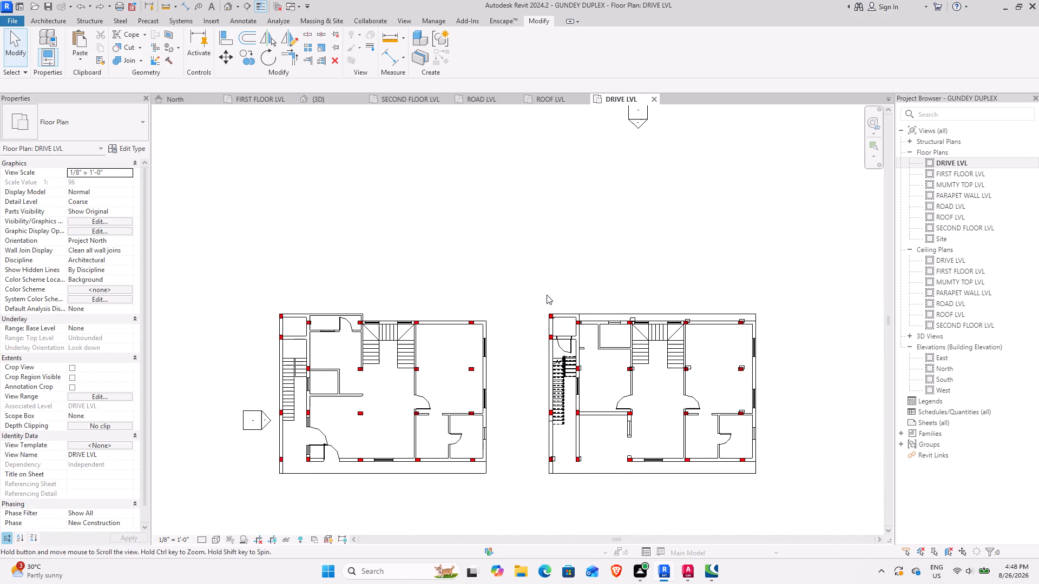
middle_click_drag(547, 295, 547, 295)
left_click(482, 472)
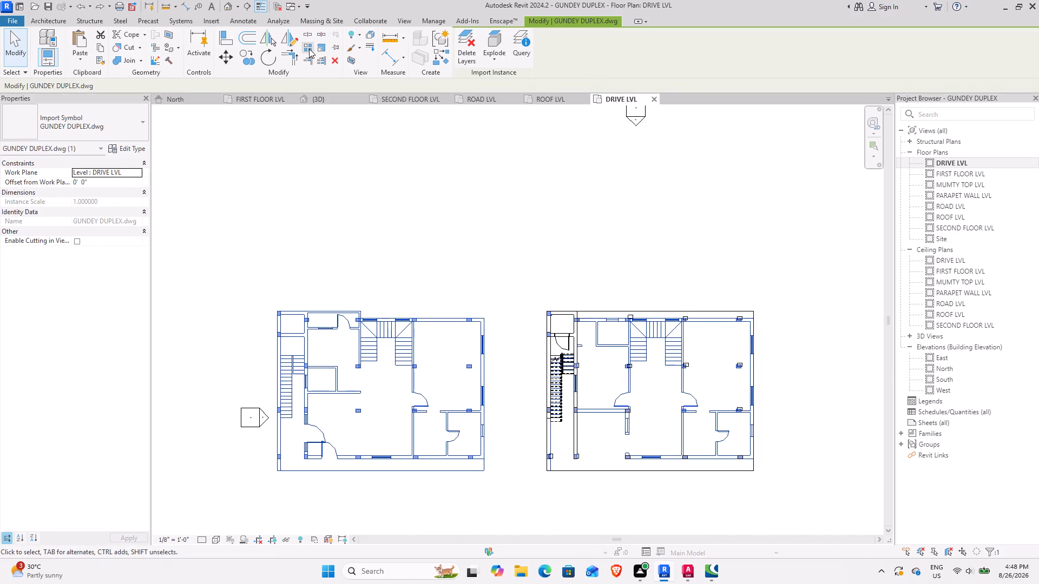
left_click(339, 47)
scroll(587, 300, "up", 7)
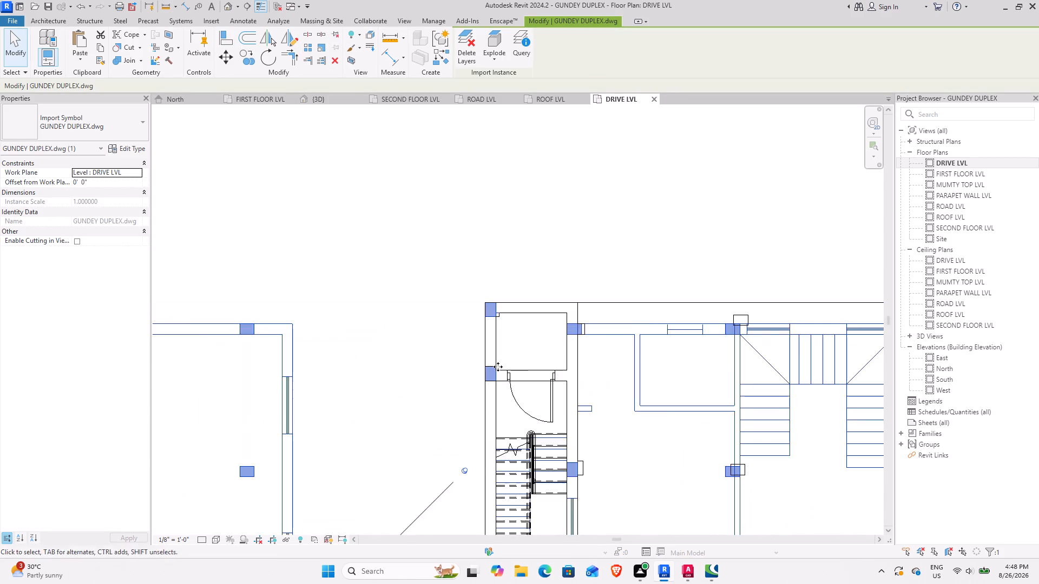
scroll(498, 367, "up", 10)
left_click_drag(666, 298, 660, 297)
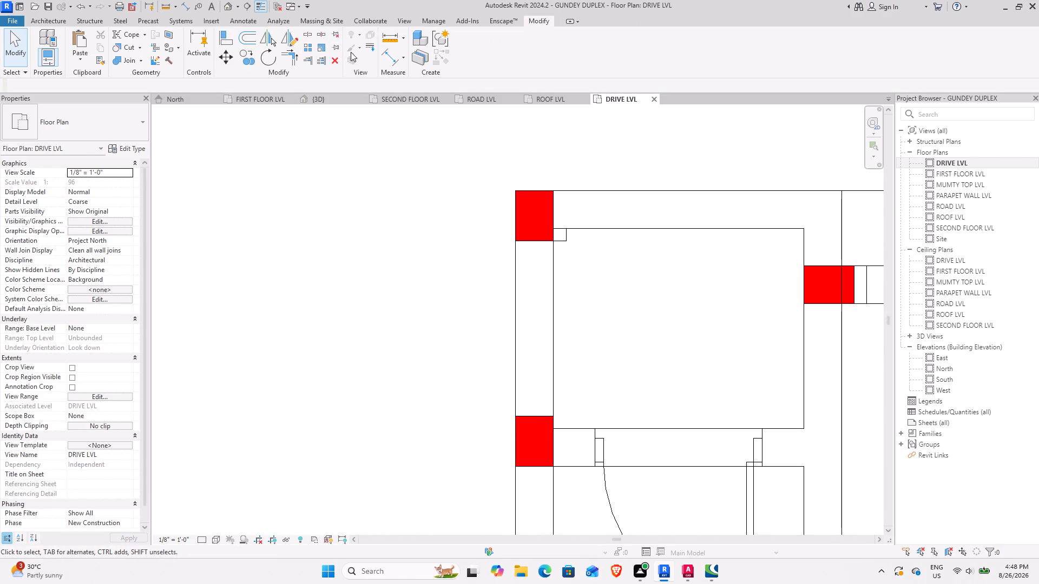
Align the inner side face of the staircase bay's upper outer corner column with its CAD mark's inner edge, and unjoin the overlapping elements.
left_click(222, 35)
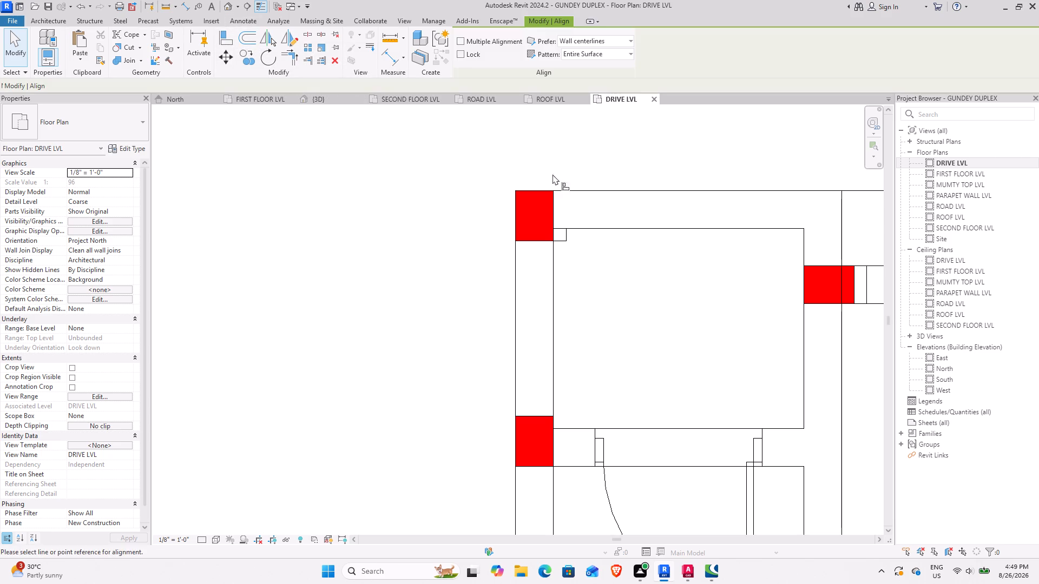
scroll(538, 219, "up", 6)
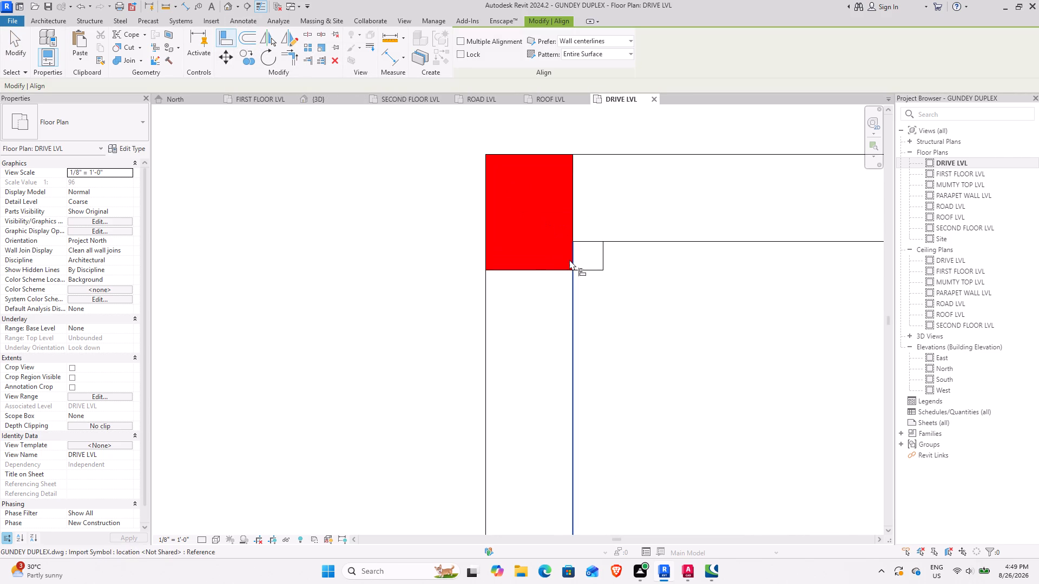
left_click(571, 255)
left_click(608, 261)
scroll(560, 289, "down", 4)
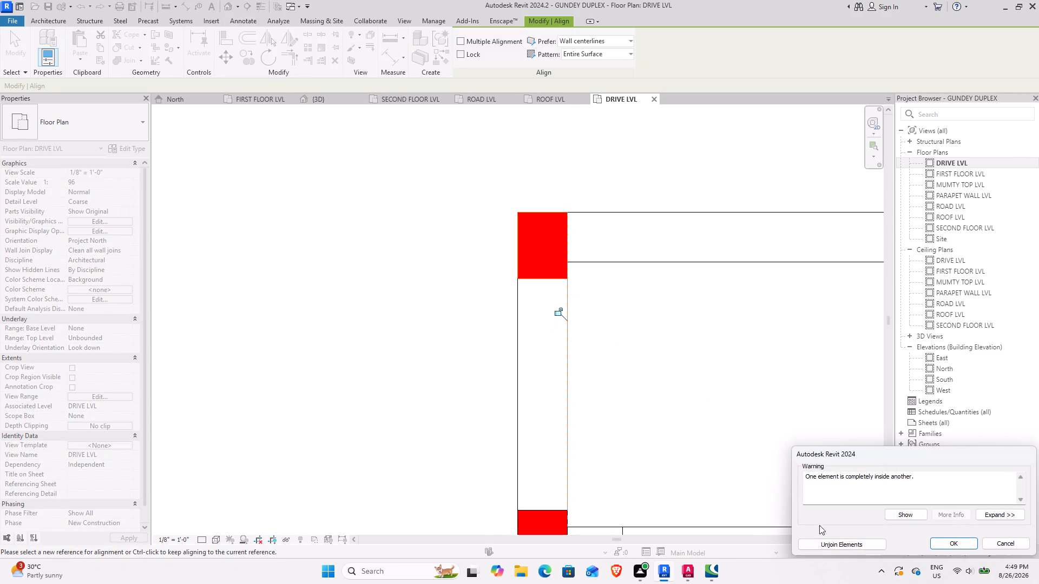
left_click(826, 548)
Examine the building in the {3D} view from the front and left, checking the open column level beneath the upper floors.
middle_click_drag(756, 388, 469, 275)
scroll(480, 280, "down", 9)
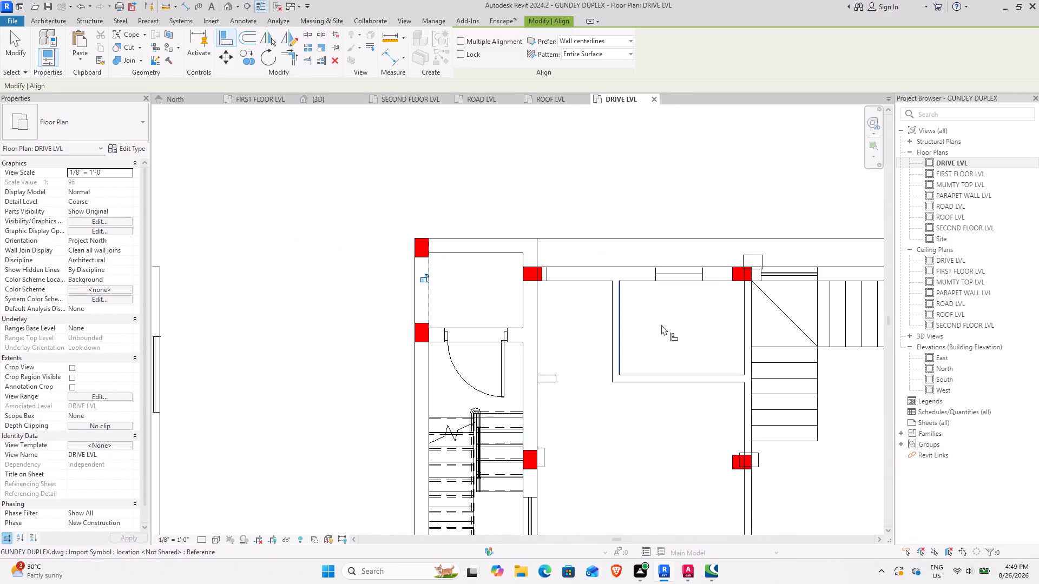
middle_click_drag(655, 322, 525, 236)
left_click(324, 85)
left_click(319, 95)
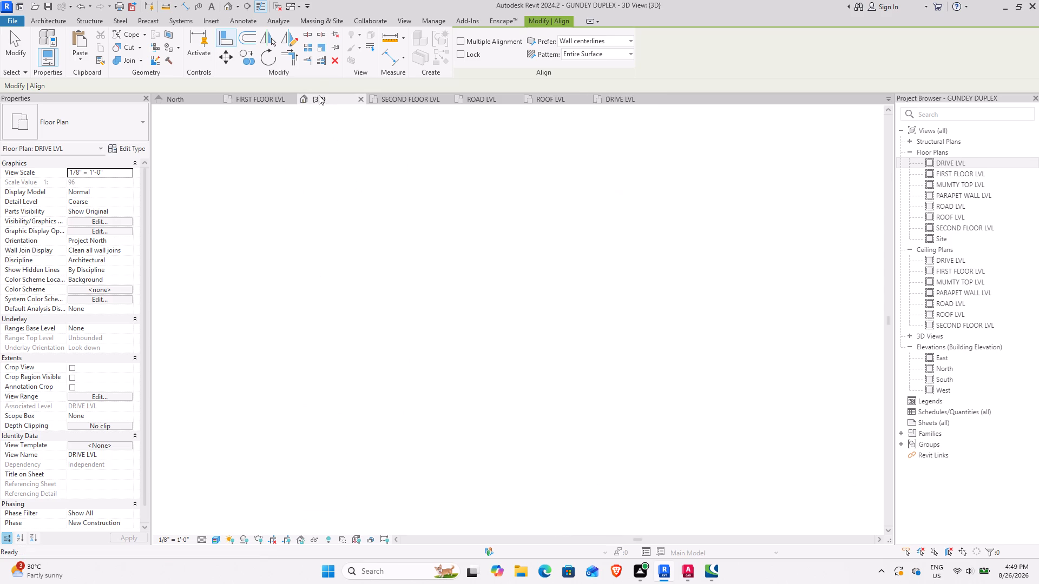
middle_click_drag(388, 362, 451, 319, "shift")
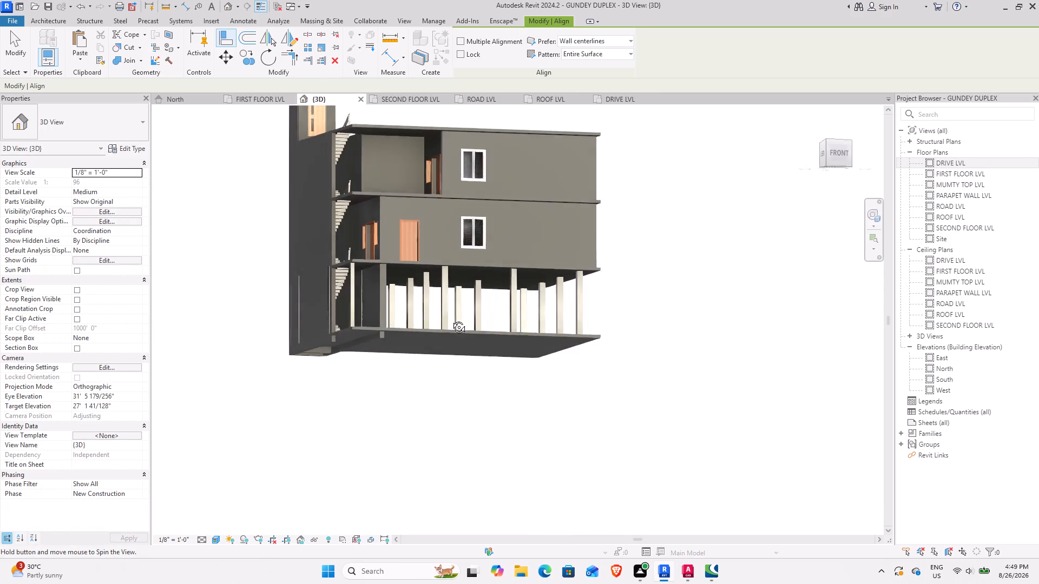
middle_click_drag(451, 319, 359, 357, "shift")
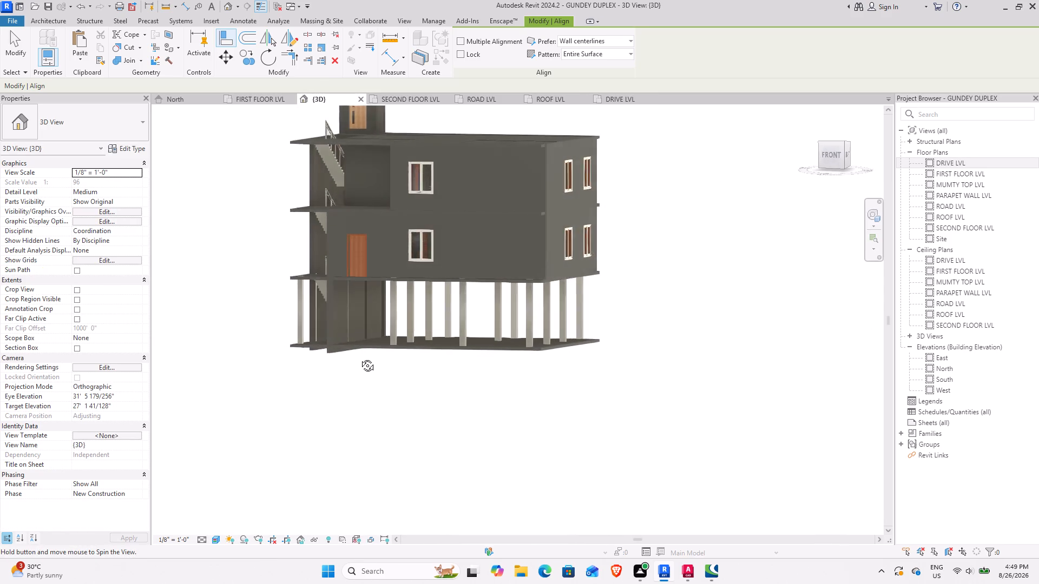
middle_click_drag(359, 357, 358, 357, "shift")
middle_click_drag(364, 362, 384, 353, "shift")
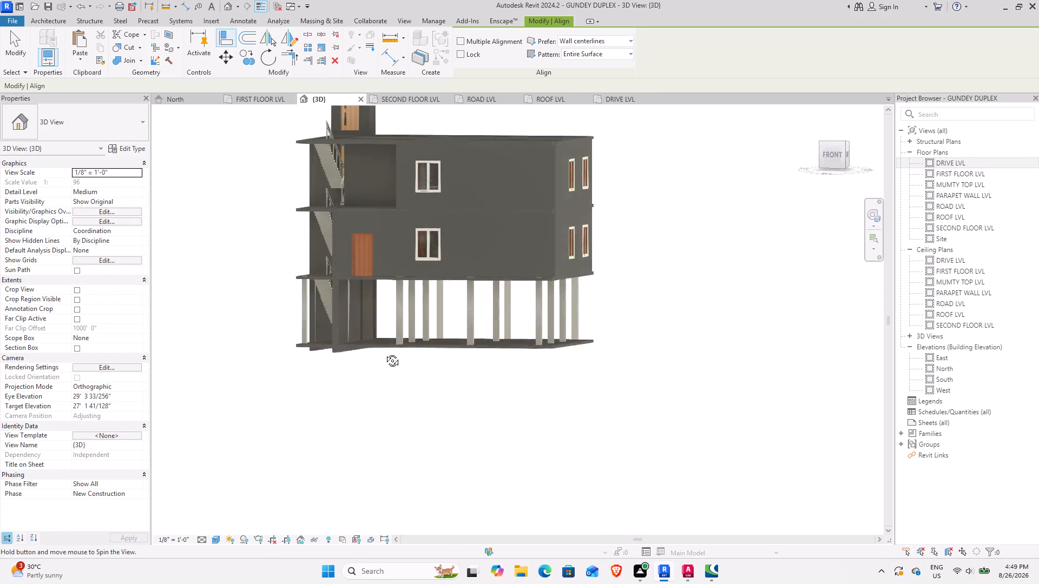
middle_click_drag(384, 353, 425, 395, "shift")
scroll(419, 401, "down", 3)
middle_click_drag(382, 411, 417, 392, "shift")
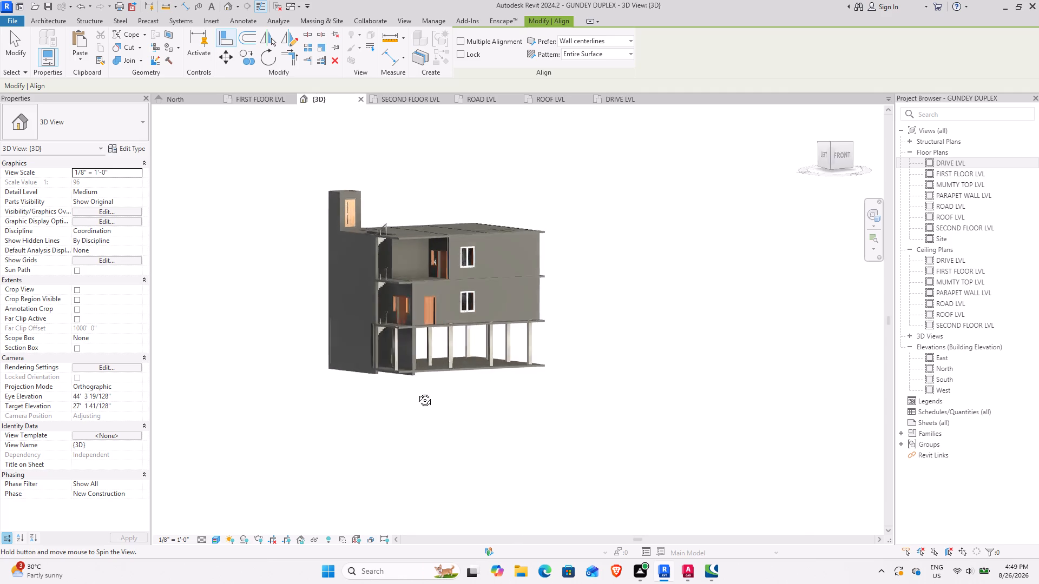
middle_click_drag(417, 392, 378, 421, "shift")
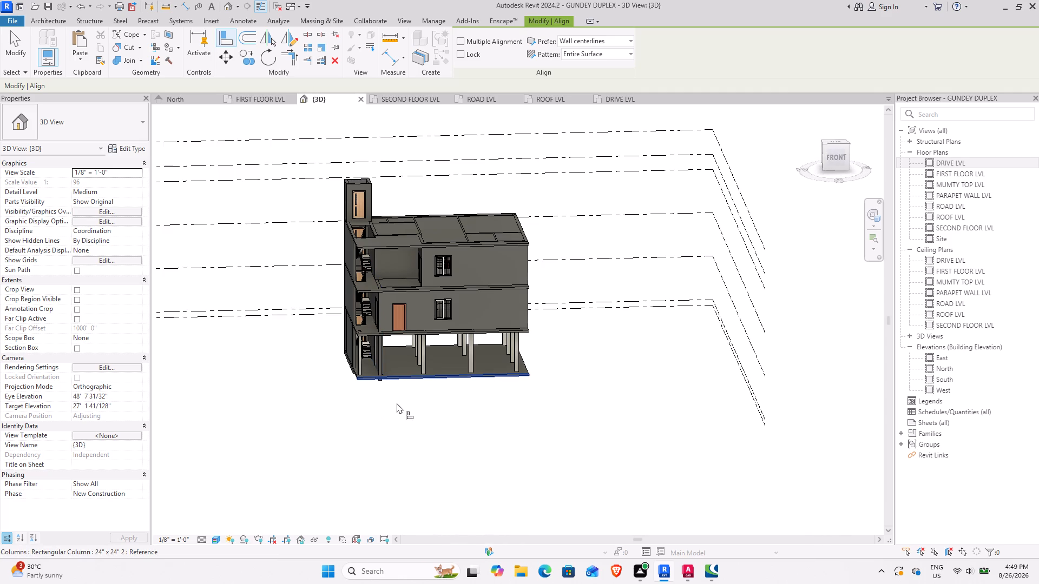
middle_click_drag(394, 395, 353, 340, "shift")
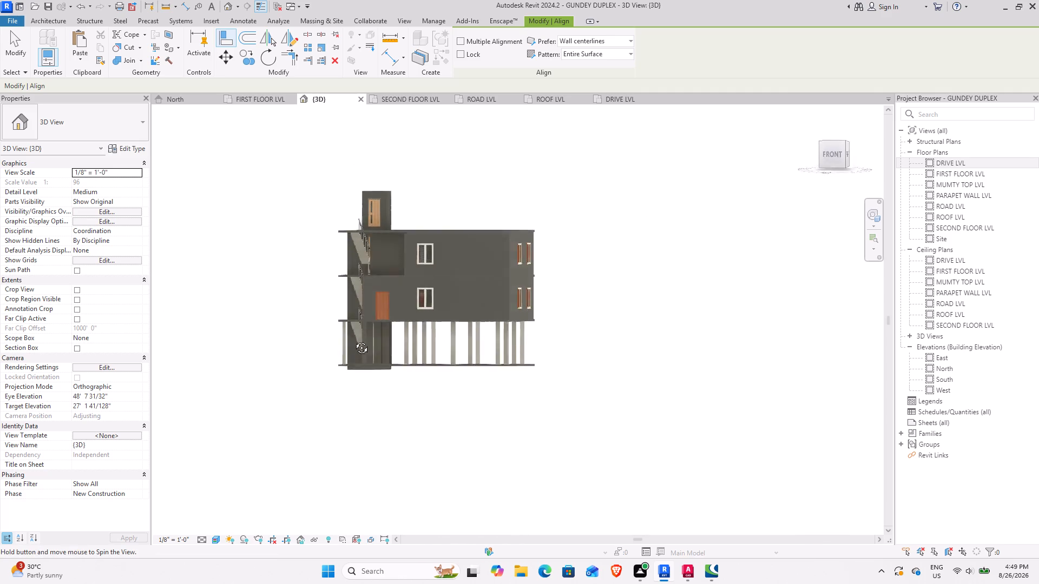
middle_click_drag(353, 340, 392, 370, "shift")
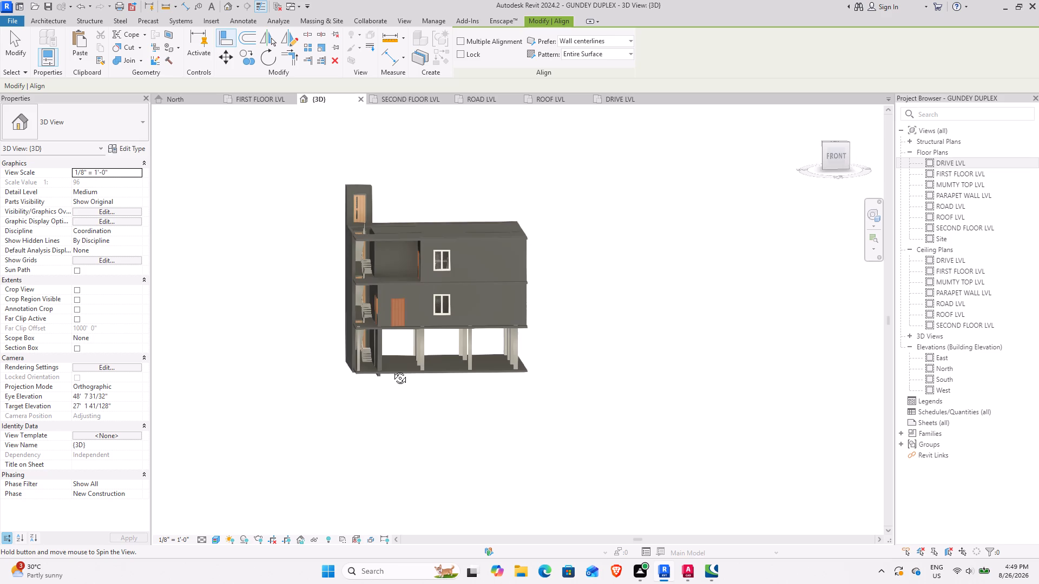
middle_click_drag(392, 370, 379, 414, "shift")
middle_click_drag(272, 413, 402, 385, "shift")
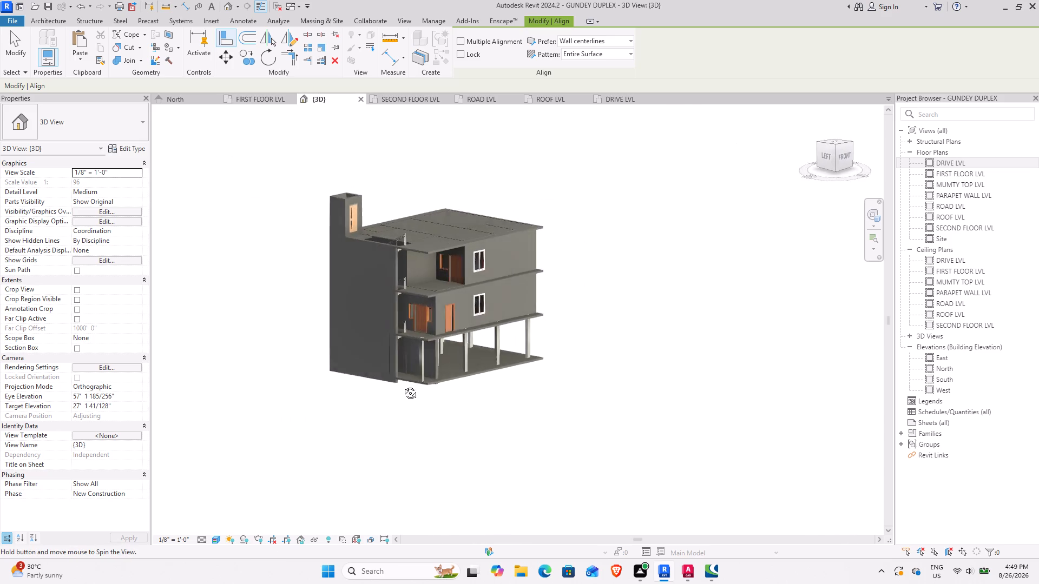
middle_click_drag(402, 385, 262, 407, "shift")
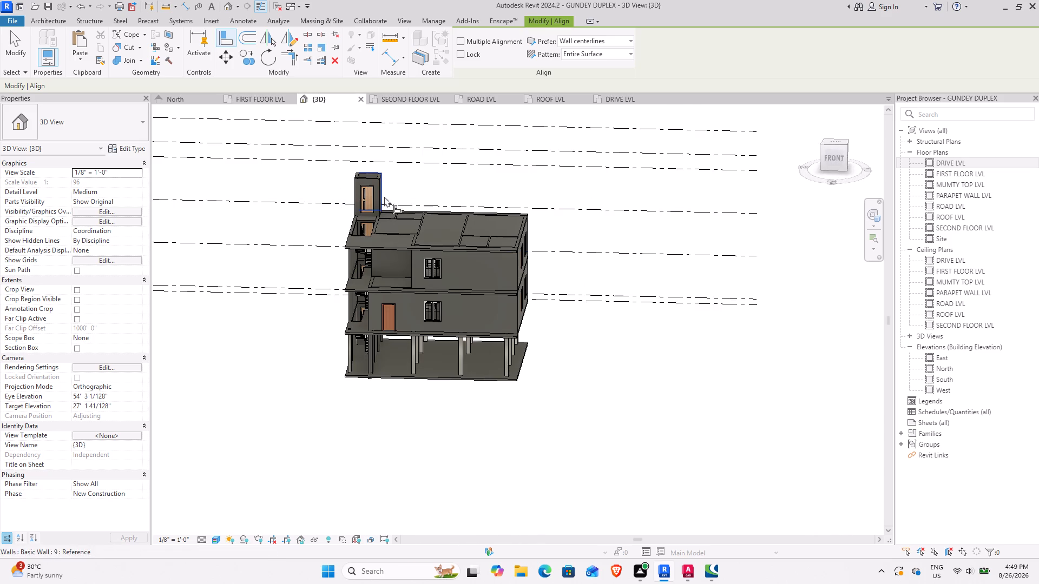
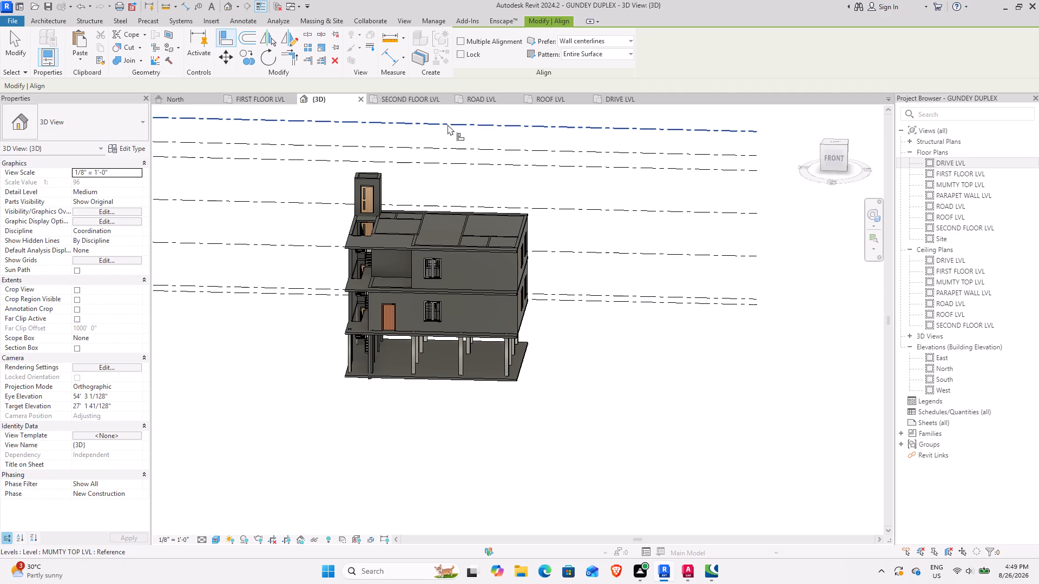
Examine the staircase side, the upper floors and the open column level in the {3D} view from the front, left and front corners.
middle_click_drag(345, 307, 450, 318, "shift")
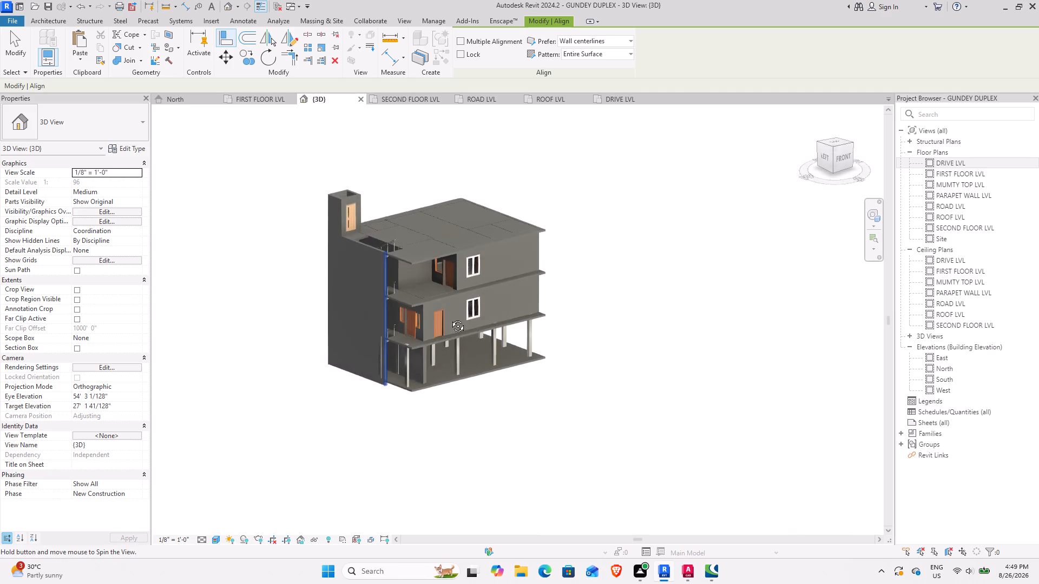
middle_click_drag(450, 318, 401, 343, "shift")
middle_click_drag(372, 333, 323, 334, "shift")
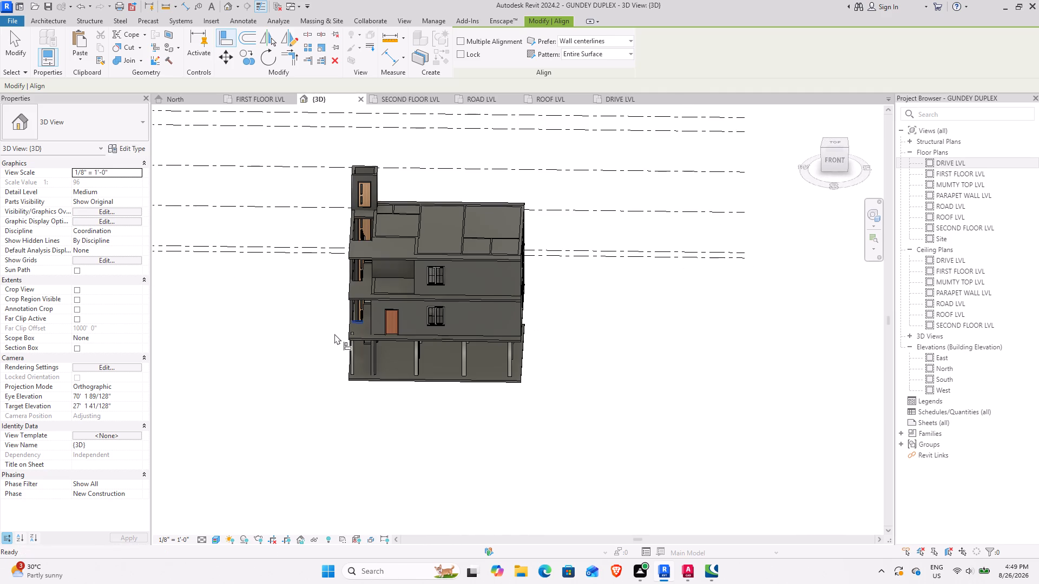
middle_click_drag(272, 327, 319, 323, "shift")
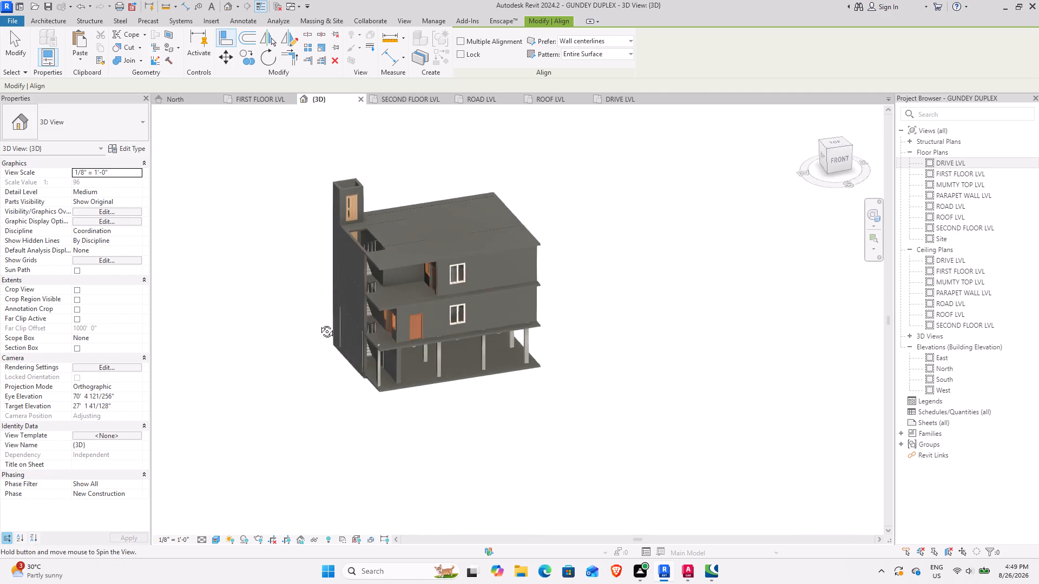
middle_click_drag(319, 323, 259, 323, "shift")
middle_click_drag(330, 318, 417, 318, "shift")
scroll(436, 365, "up", 3)
middle_click_drag(431, 369, 405, 358, "shift")
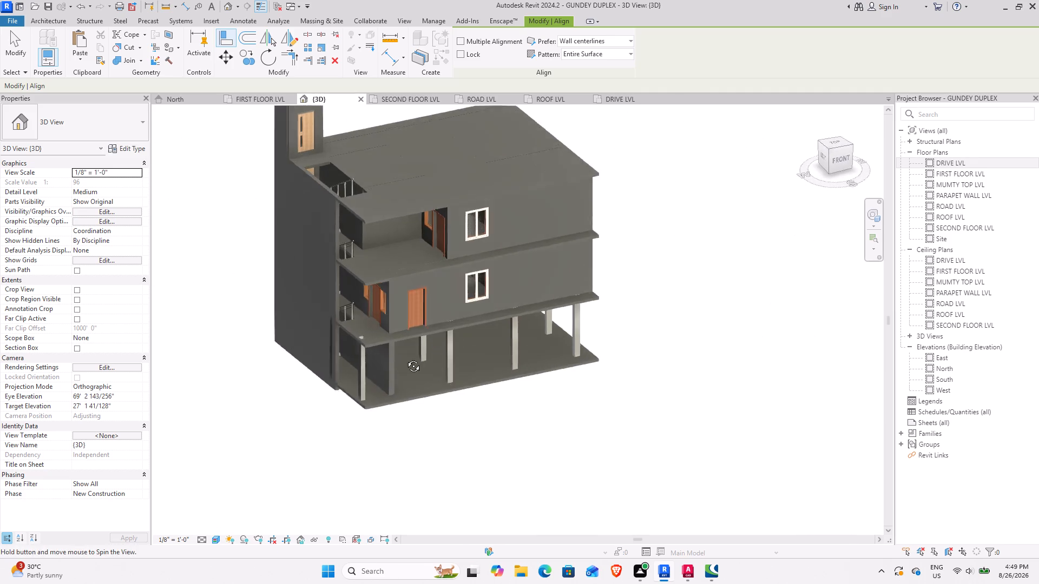
middle_click_drag(405, 358, 369, 301, "shift")
middle_click_drag(369, 297, 369, 286, "shift")
scroll(301, 317, "up", 1)
middle_click_drag(304, 318, 293, 344, "shift")
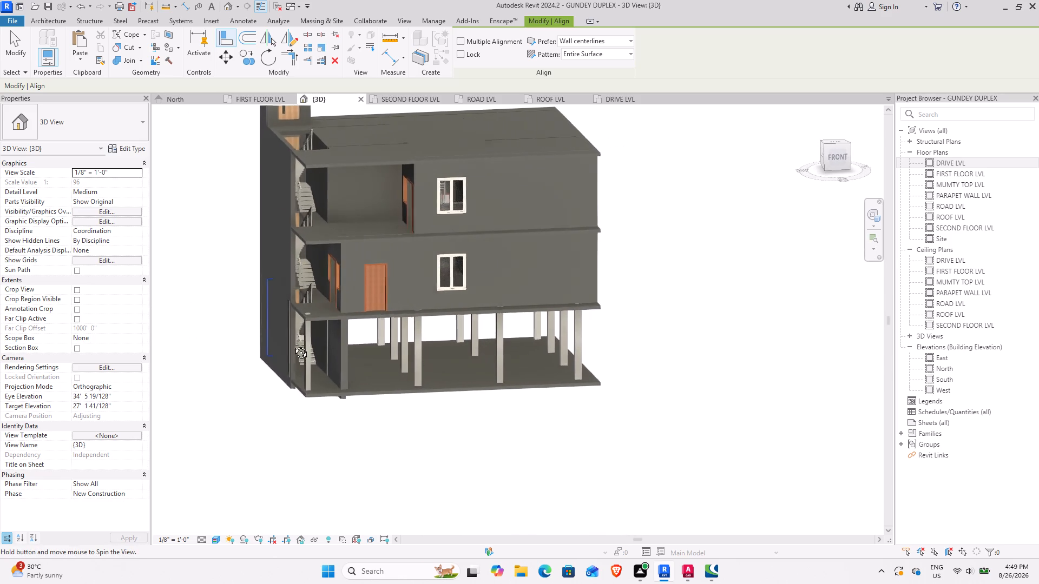
middle_click_drag(293, 344, 247, 344, "shift")
scroll(246, 352, "down", 3)
middle_click_drag(232, 375, 272, 382, "shift")
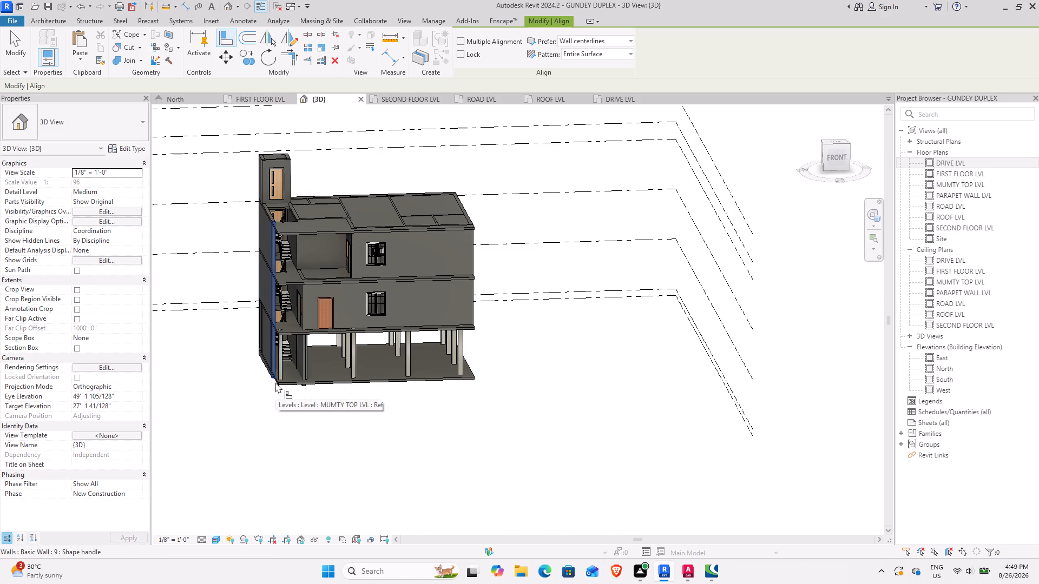
middle_click_drag(276, 382, 198, 329, "shift")
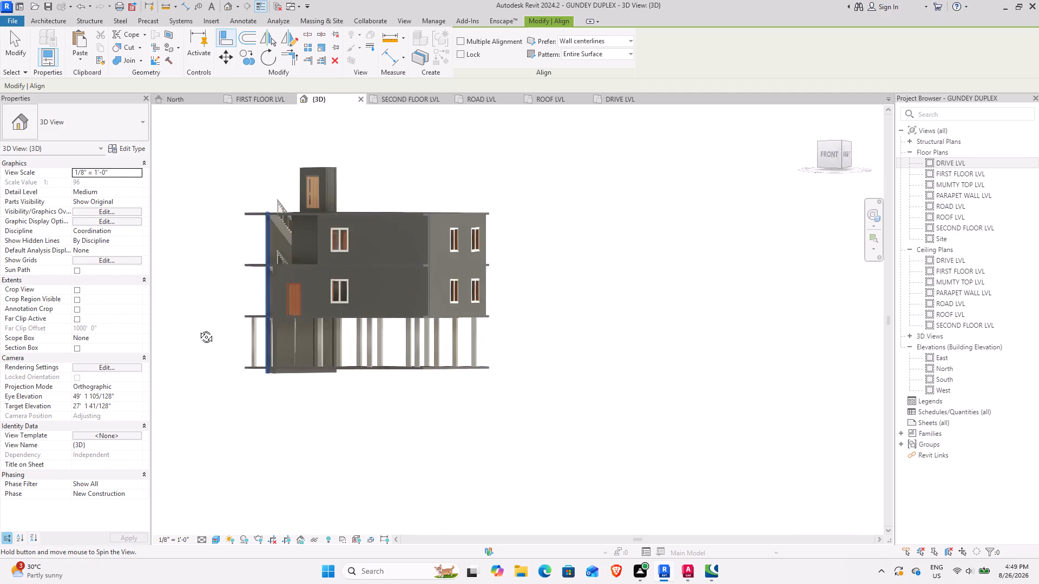
middle_click_drag(198, 329, 219, 371, "shift")
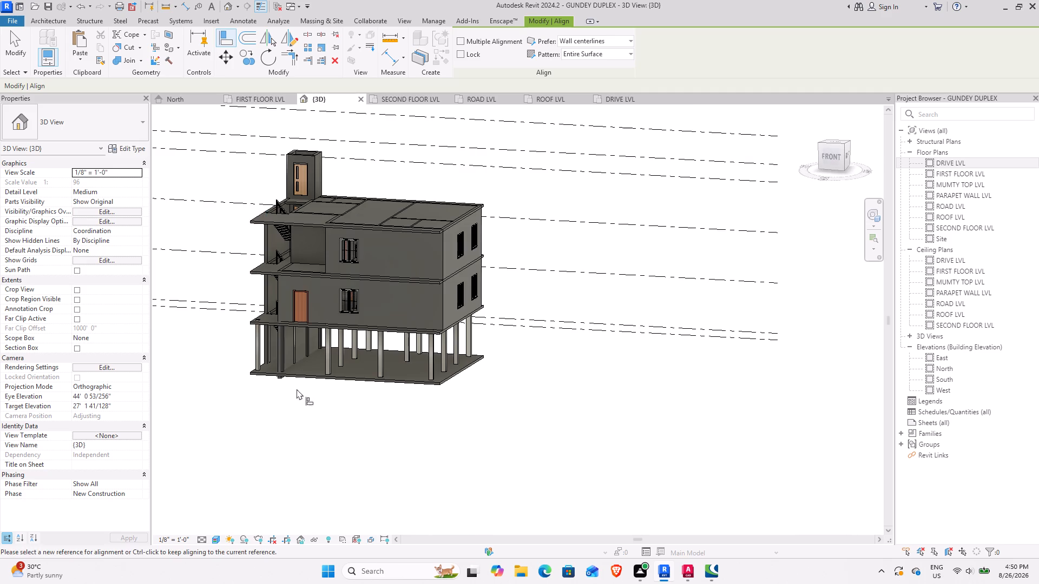
middle_click_drag(314, 412, 478, 391, "shift")
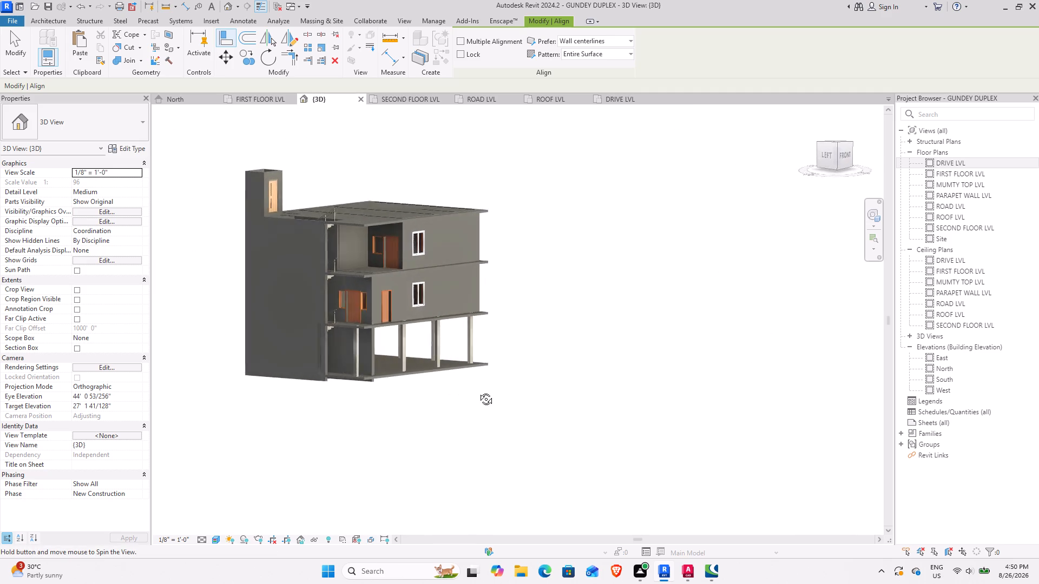
middle_click_drag(478, 391, 551, 383, "shift")
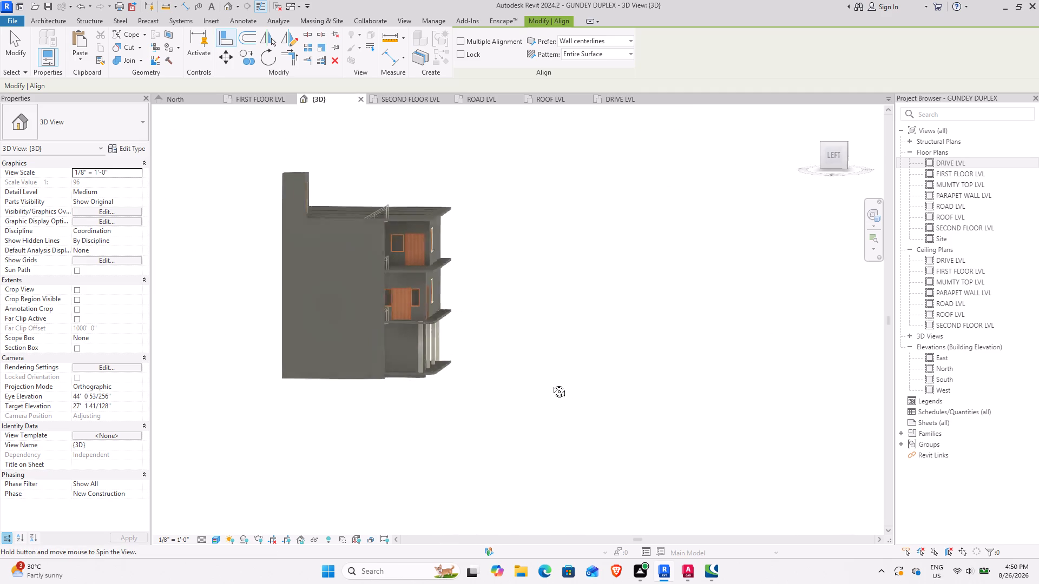
middle_click_drag(551, 383, 340, 421, "shift")
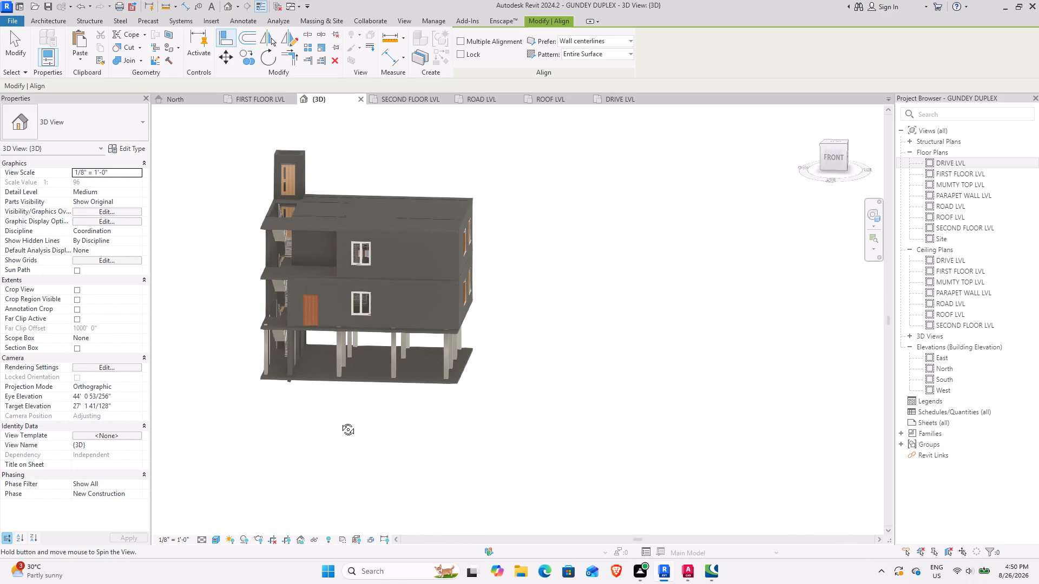
middle_click_drag(340, 421, 340, 424, "shift")
middle_click_drag(317, 440, 314, 507)
middle_click_drag(308, 500, 410, 483, "shift")
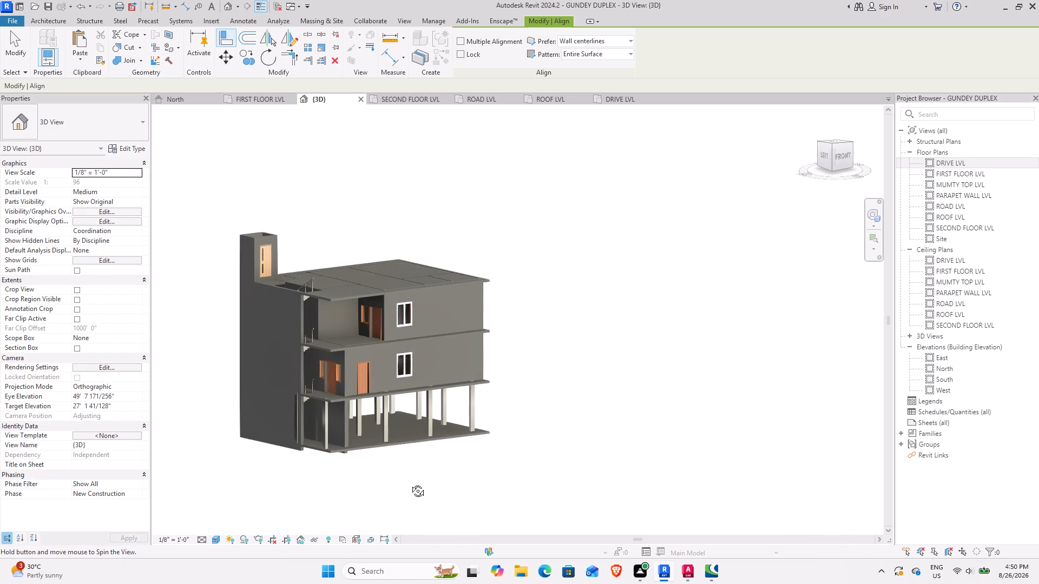
middle_click_drag(410, 483, 382, 487, "shift")
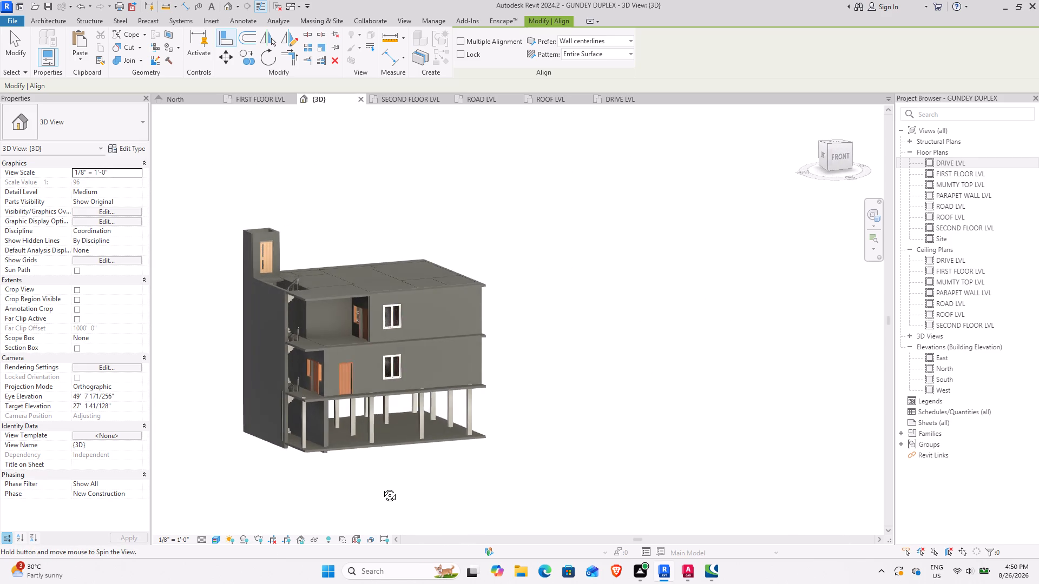
middle_click_drag(382, 487, 382, 488, "shift")
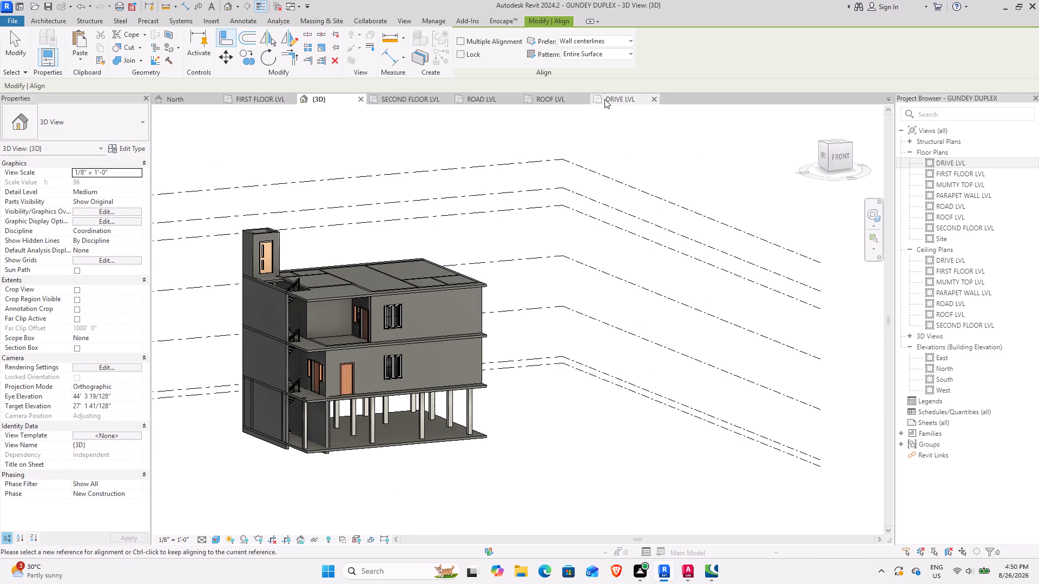
On the DRIVE LVL plan, align the side face of the column beside the short stair flight with its red CAD mark's edge.
left_click(608, 99)
scroll(398, 365, "up", 7)
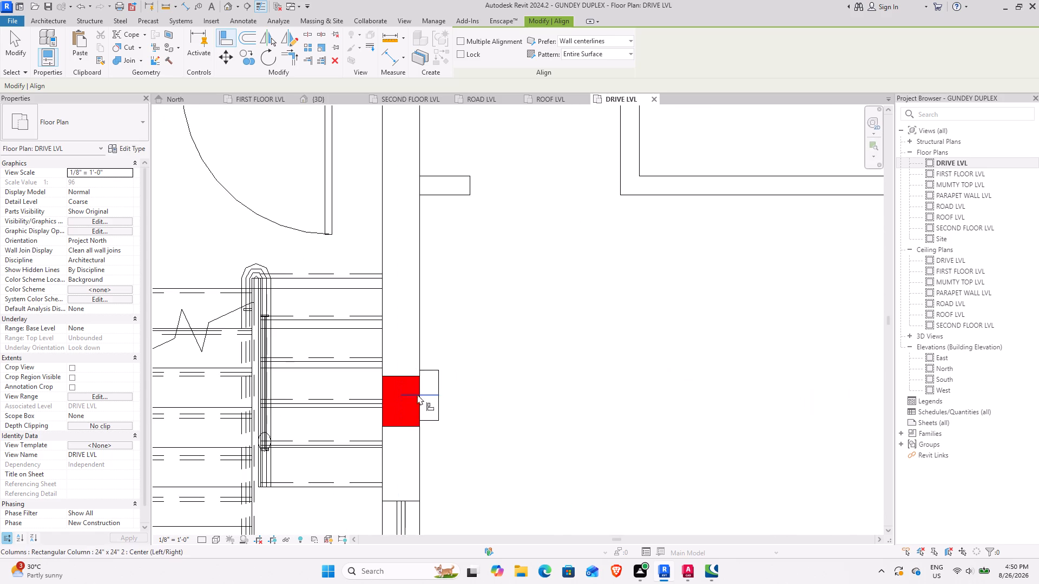
left_click(417, 412)
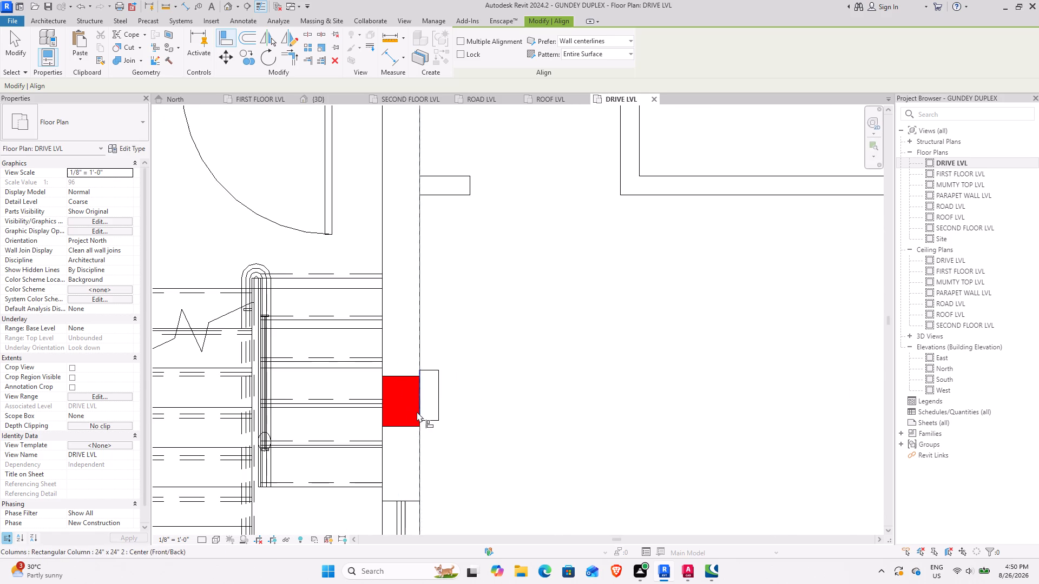
left_click(438, 401)
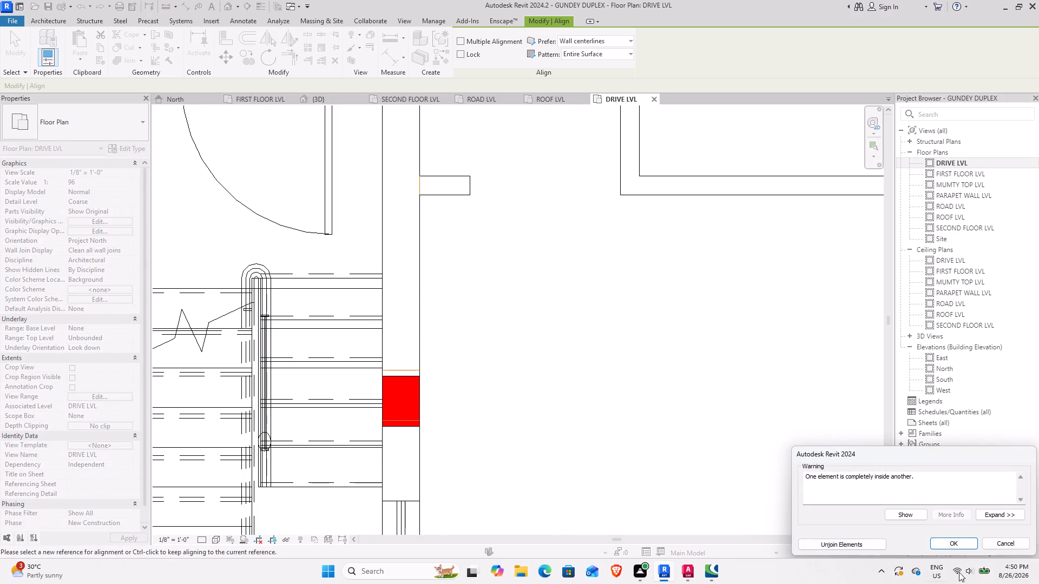
left_click(954, 543)
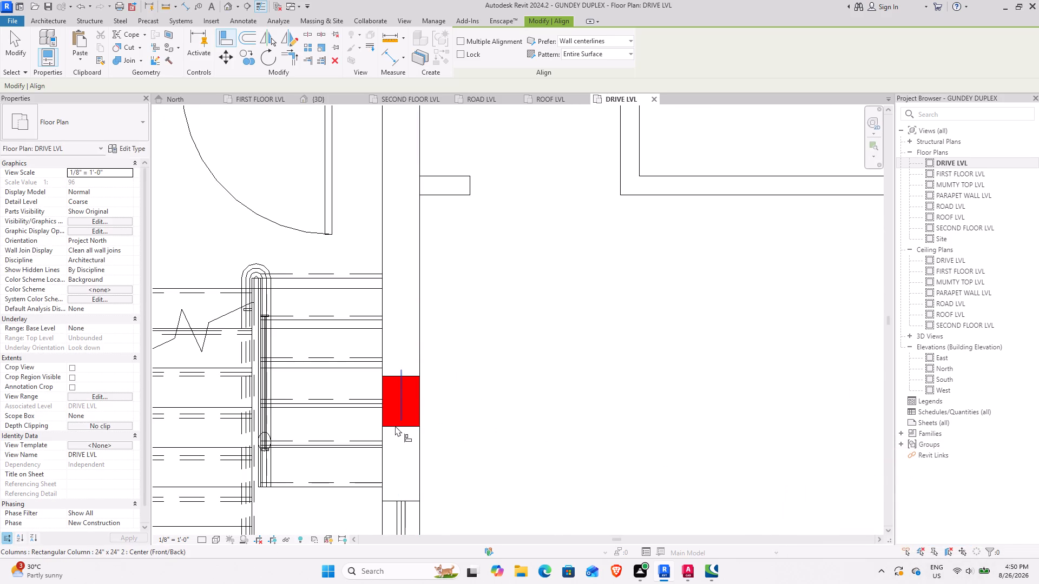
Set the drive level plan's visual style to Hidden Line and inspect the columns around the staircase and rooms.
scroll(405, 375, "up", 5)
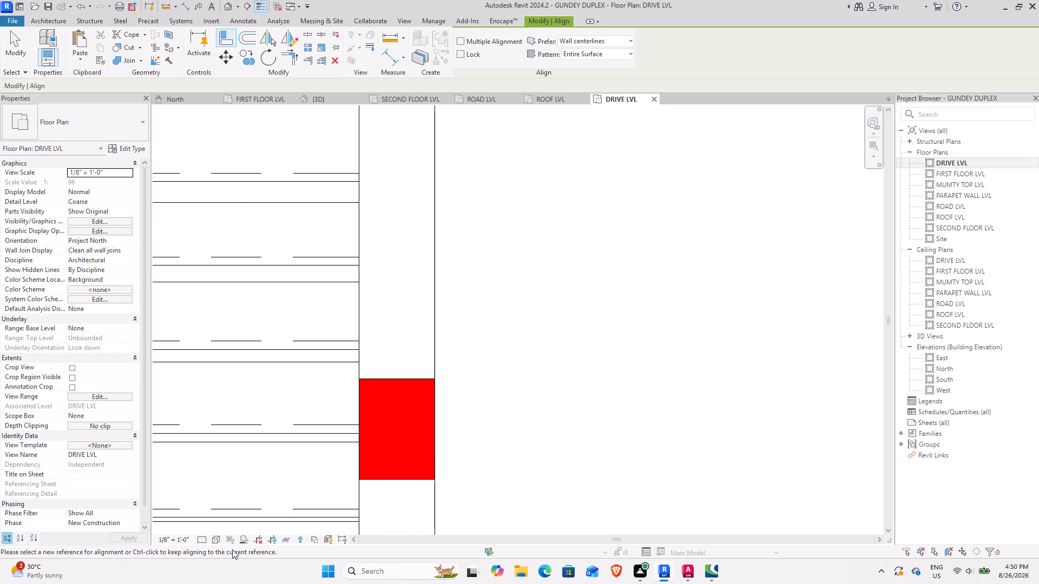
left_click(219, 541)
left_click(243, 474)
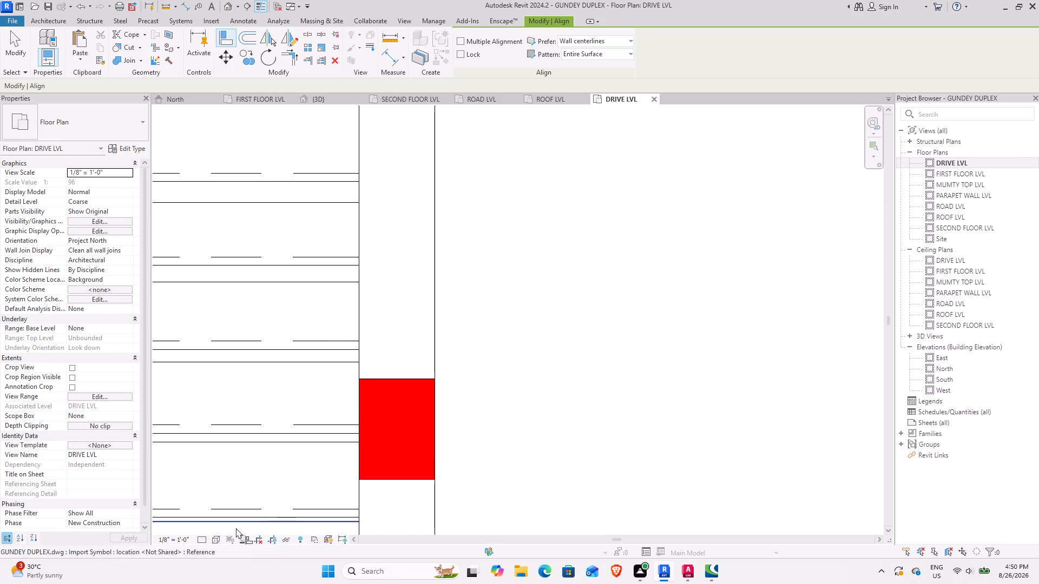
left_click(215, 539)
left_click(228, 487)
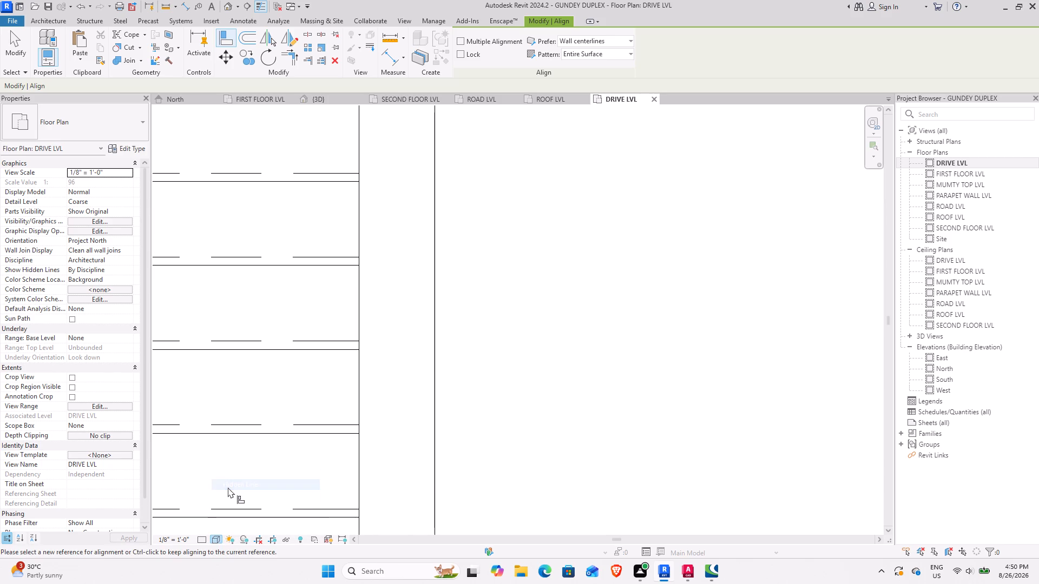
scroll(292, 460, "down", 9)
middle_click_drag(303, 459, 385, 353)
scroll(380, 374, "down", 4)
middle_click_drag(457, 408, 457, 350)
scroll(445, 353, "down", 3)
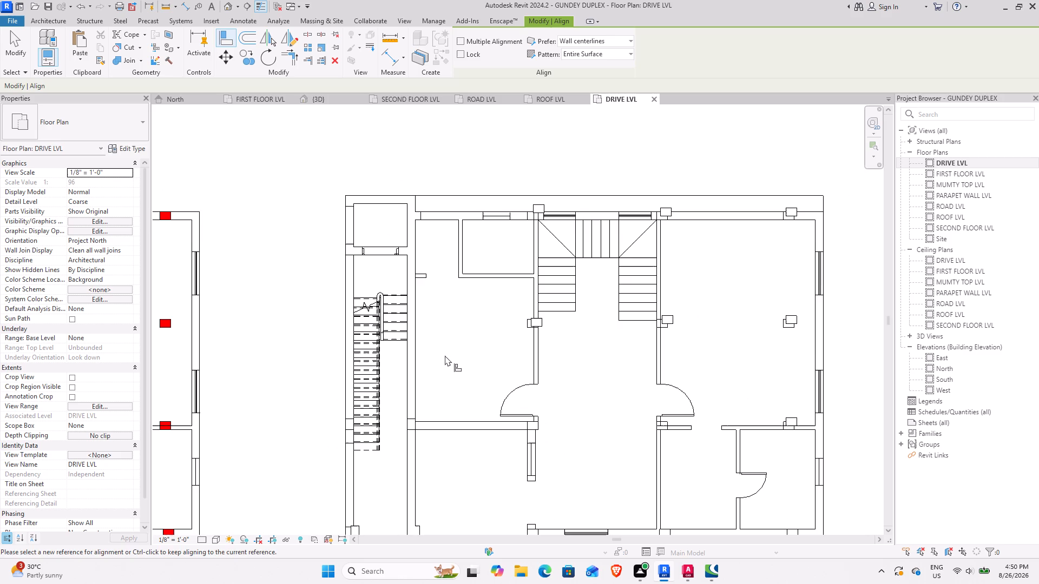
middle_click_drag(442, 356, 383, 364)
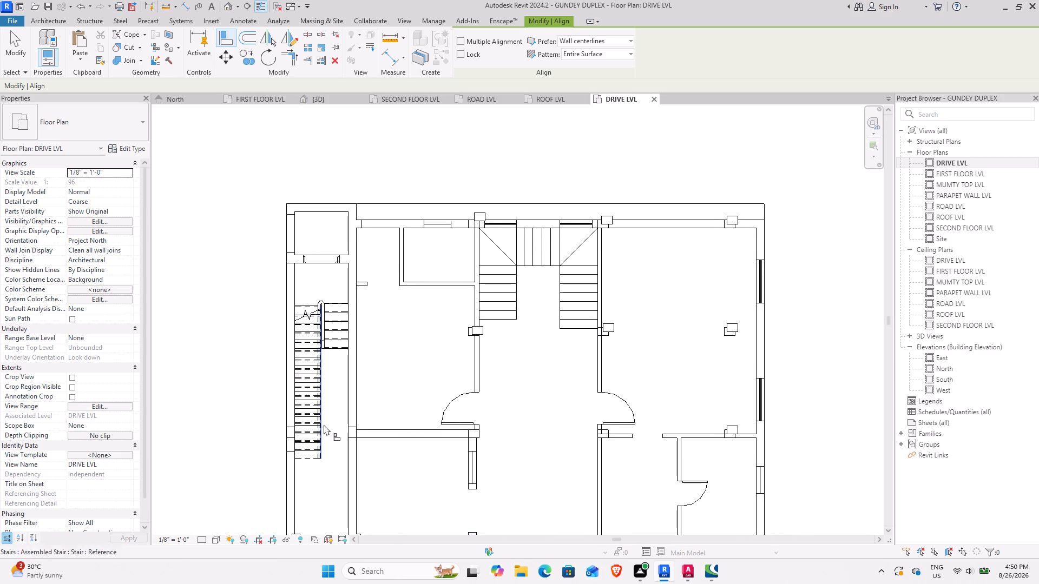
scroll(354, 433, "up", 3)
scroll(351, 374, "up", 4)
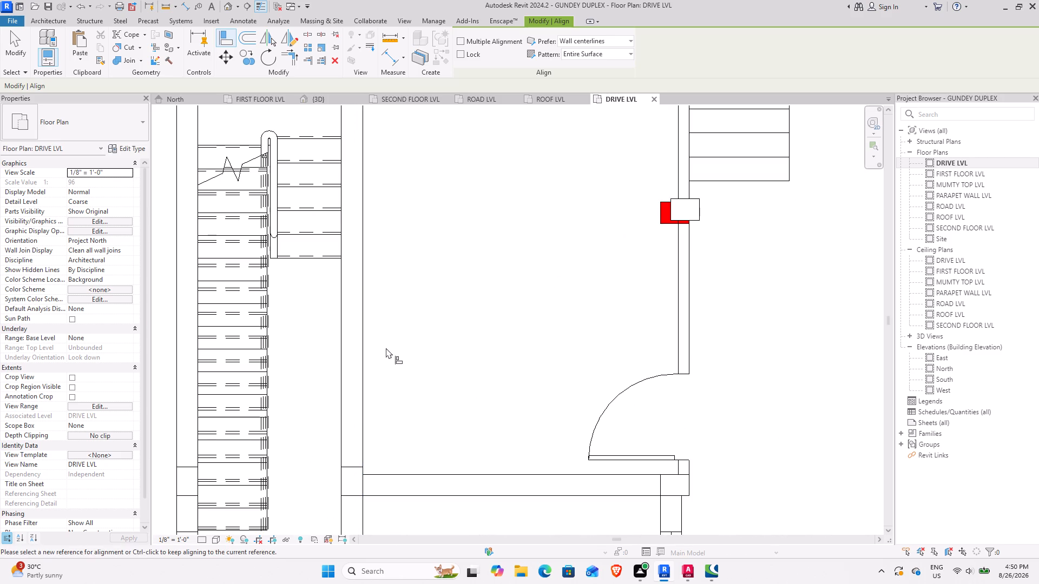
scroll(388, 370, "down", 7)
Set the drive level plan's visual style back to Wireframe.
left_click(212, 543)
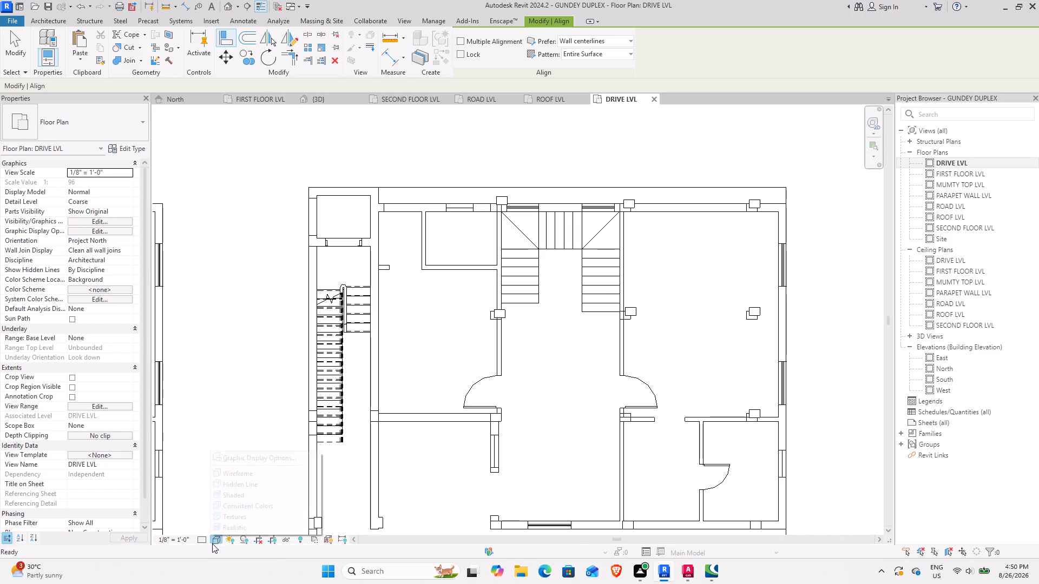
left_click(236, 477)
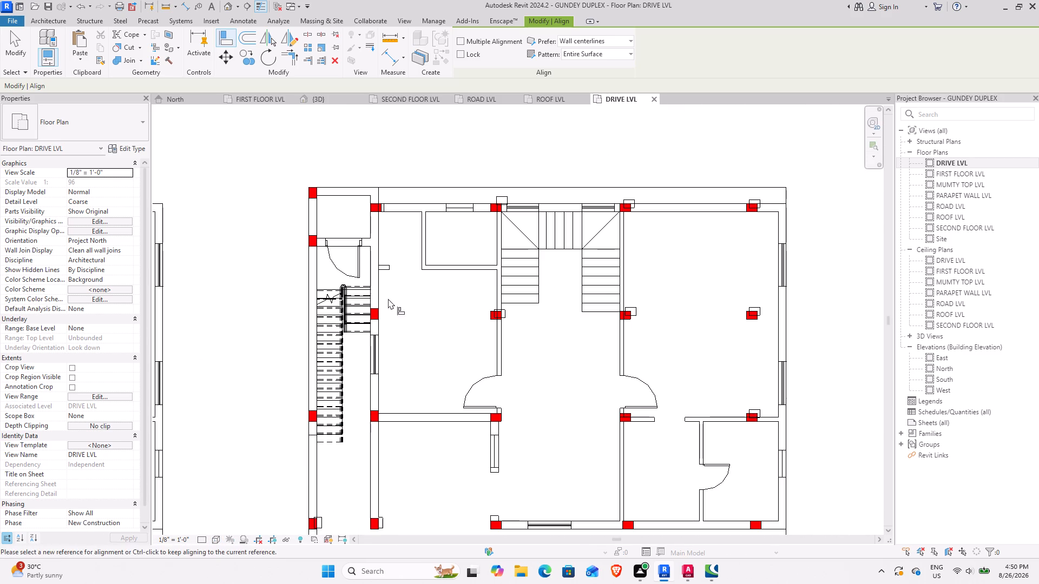
Set the drive level plan's detail level to Fine, after trying Coarse.
scroll(388, 298, "up", 10)
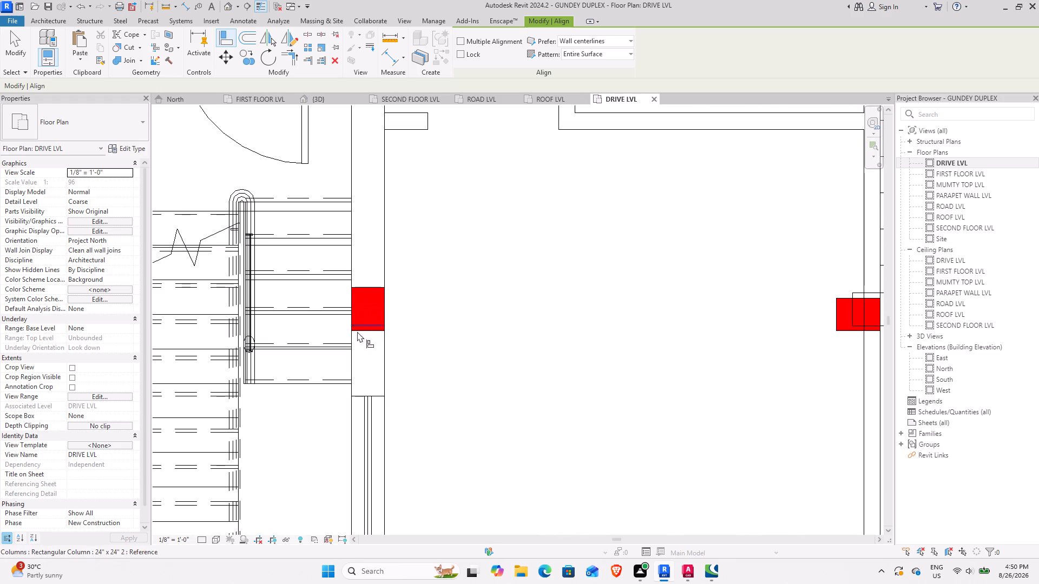
scroll(379, 344, "down", 12)
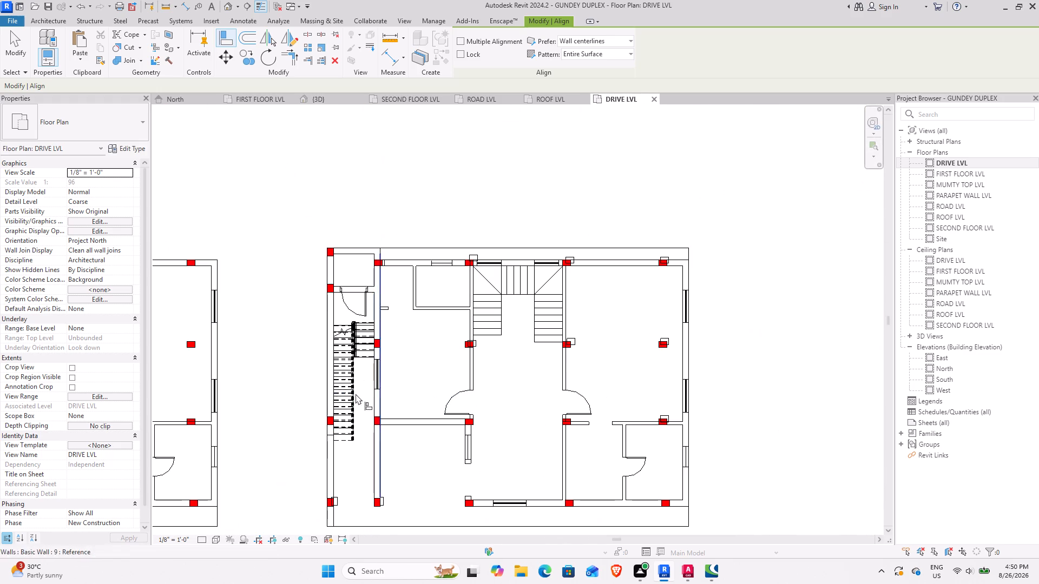
left_click(203, 540)
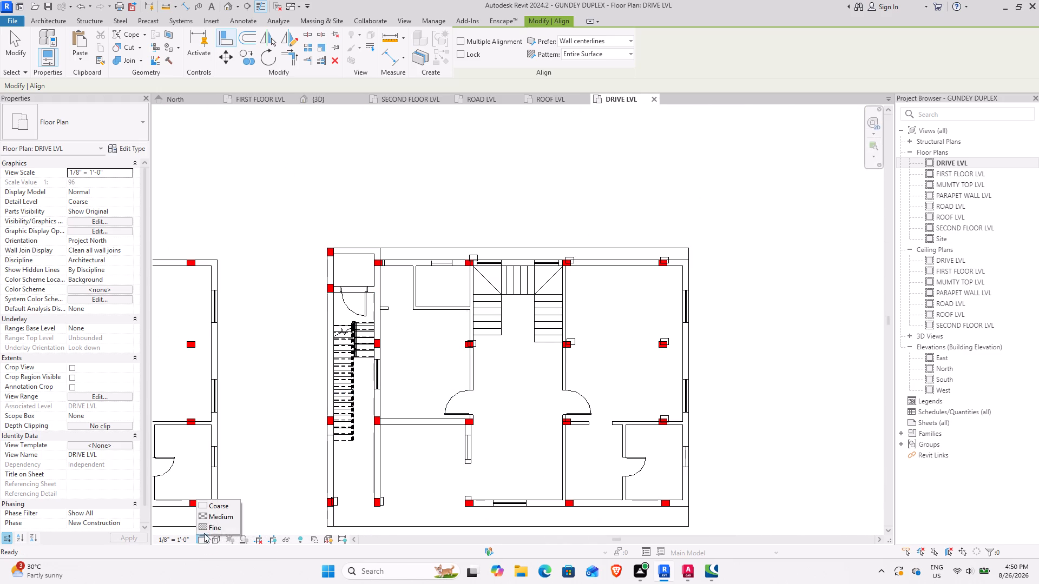
left_click(216, 505)
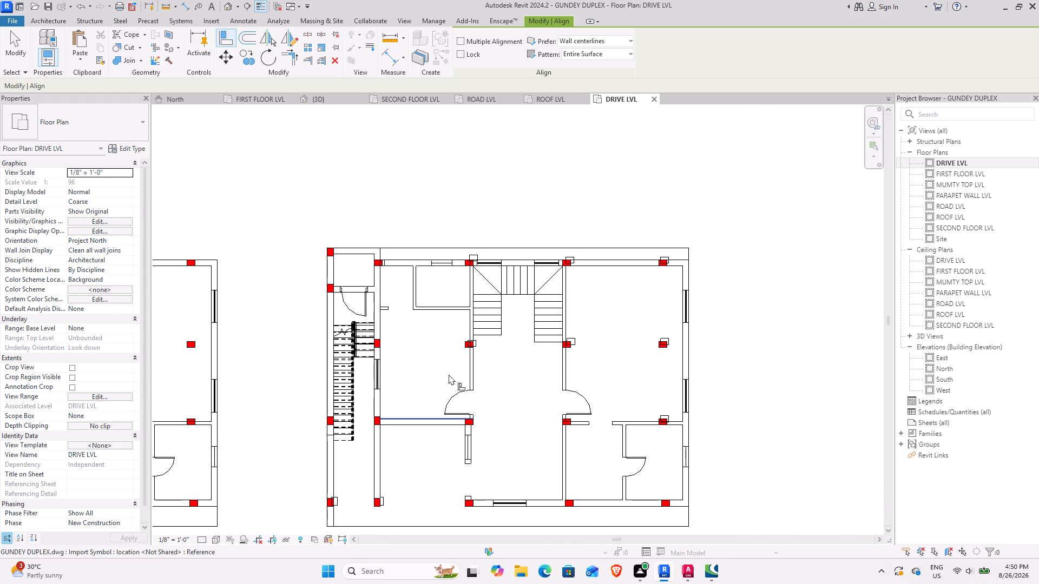
left_click(203, 537)
left_click(215, 528)
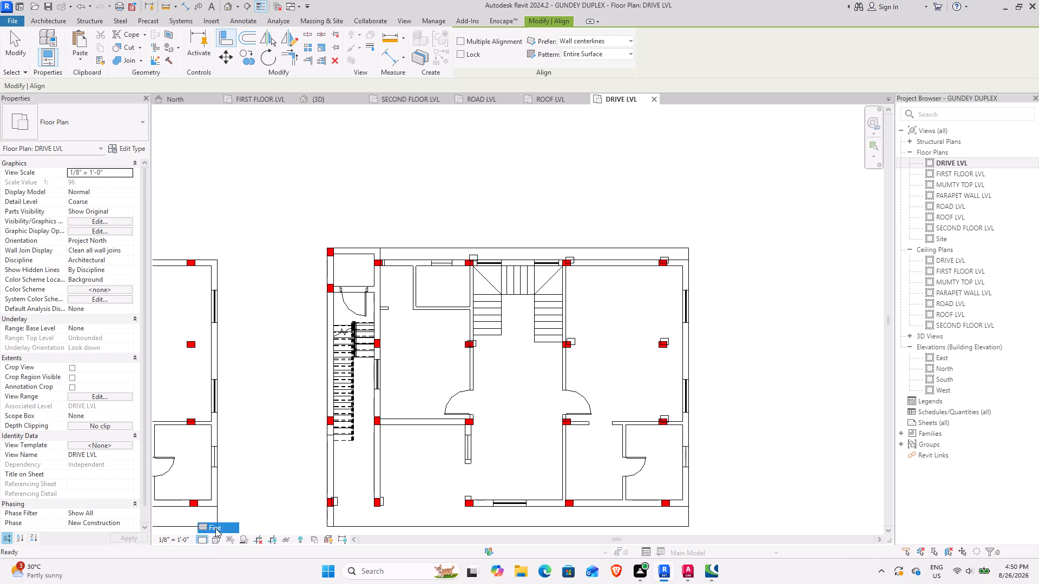
Examine the drive level columns against their red CAD marks to find those still needing alignment.
scroll(380, 367, "up", 2)
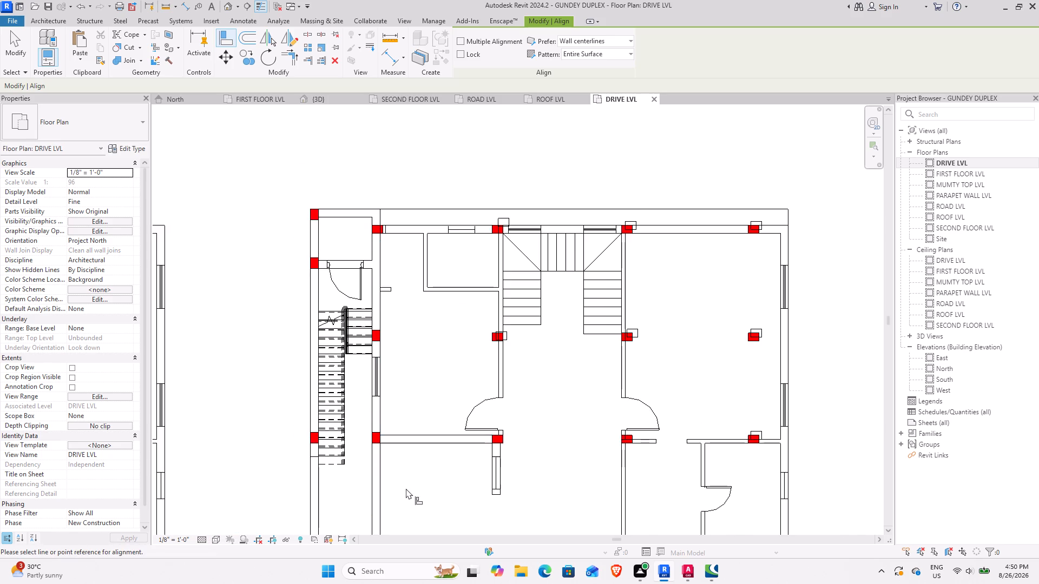
scroll(402, 485, "up", 3)
scroll(505, 476, "up", 1)
middle_click_drag(486, 469, 314, 419)
scroll(314, 417, "down", 4)
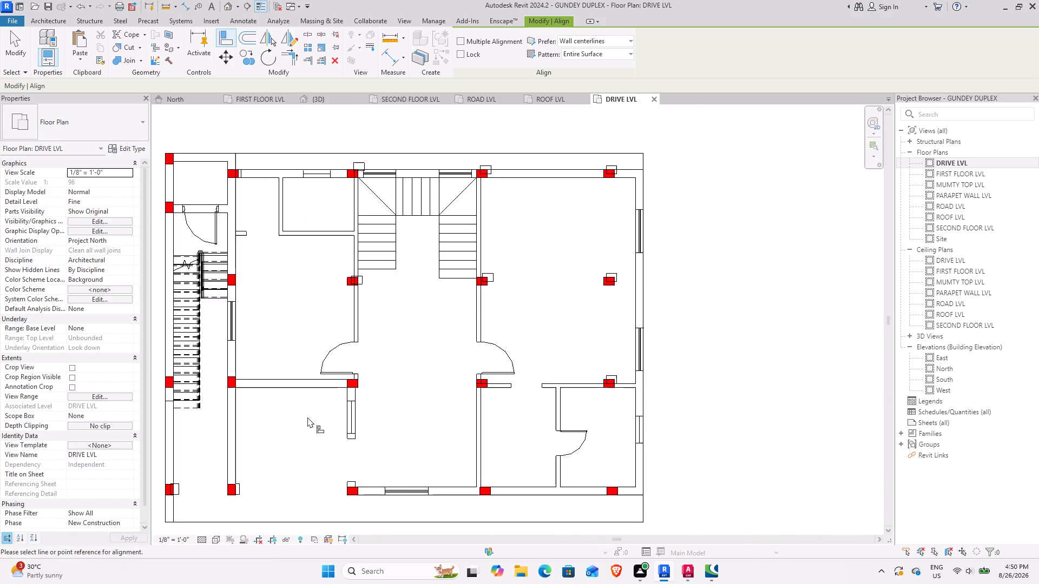
middle_click_drag(299, 417, 391, 417)
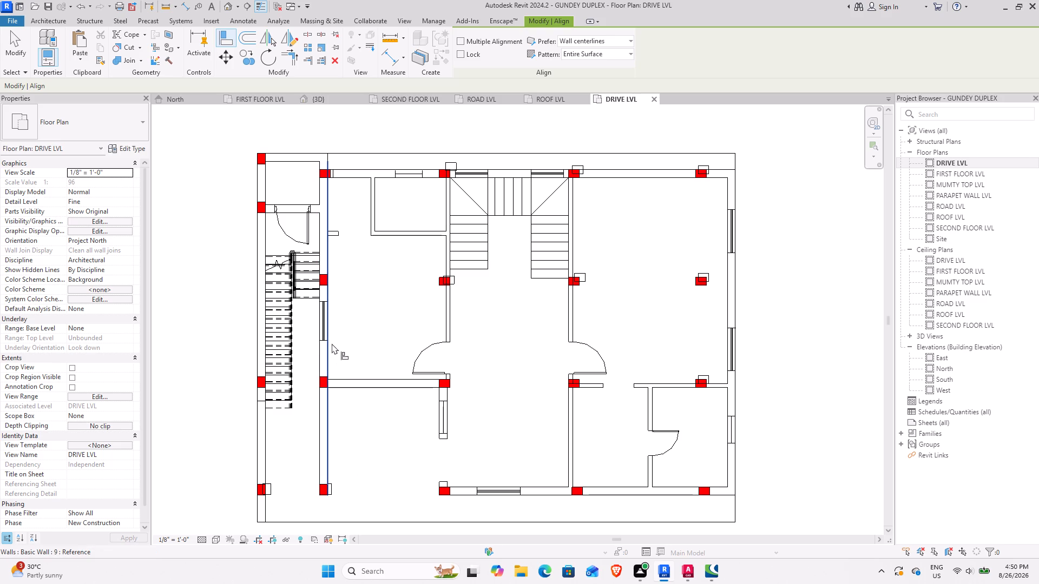
scroll(469, 277, "up", 3)
scroll(289, 329, "up", 2)
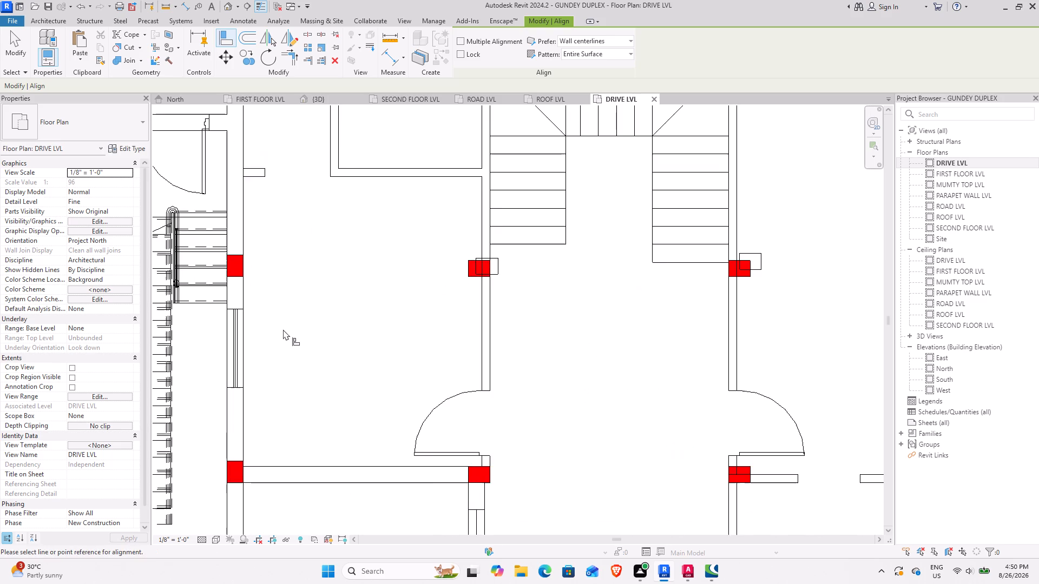
Temporarily hide the basic wall running beside the outer side staircase in the drive level plan.
middle_click_drag(313, 329, 414, 251)
scroll(375, 300, "down", 3)
middle_click_drag(436, 279, 358, 407)
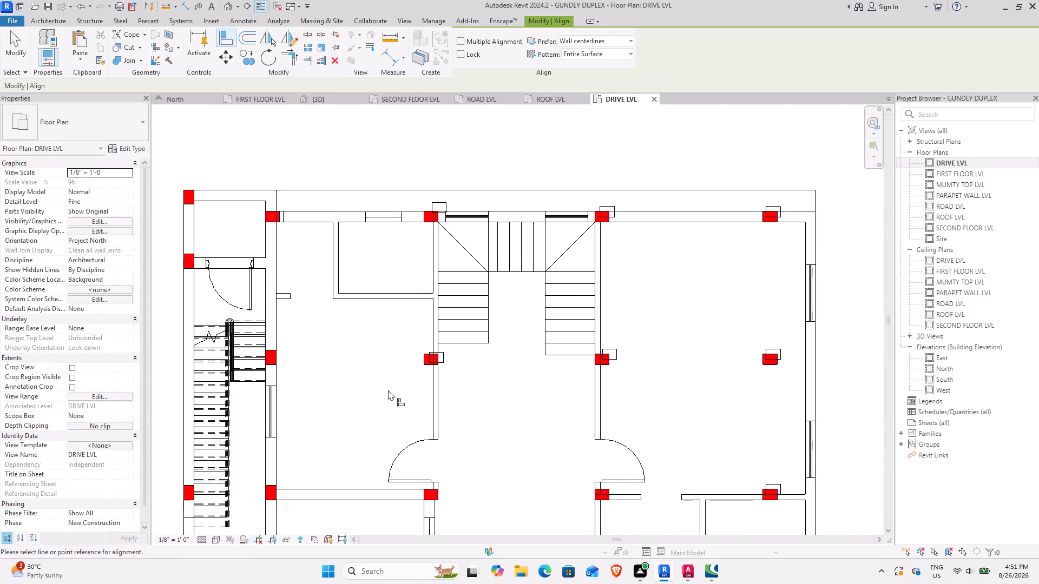
scroll(453, 337, "up", 7)
scroll(365, 401, "down", 3)
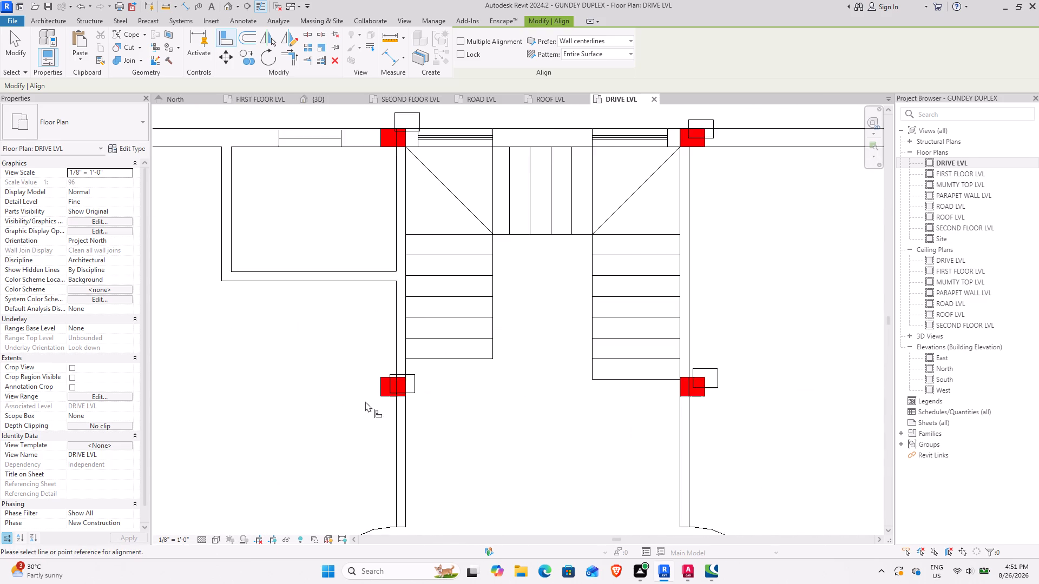
scroll(365, 401, "down", 4)
middle_click_drag(363, 401, 507, 374)
key("Escape")
key("Escape")
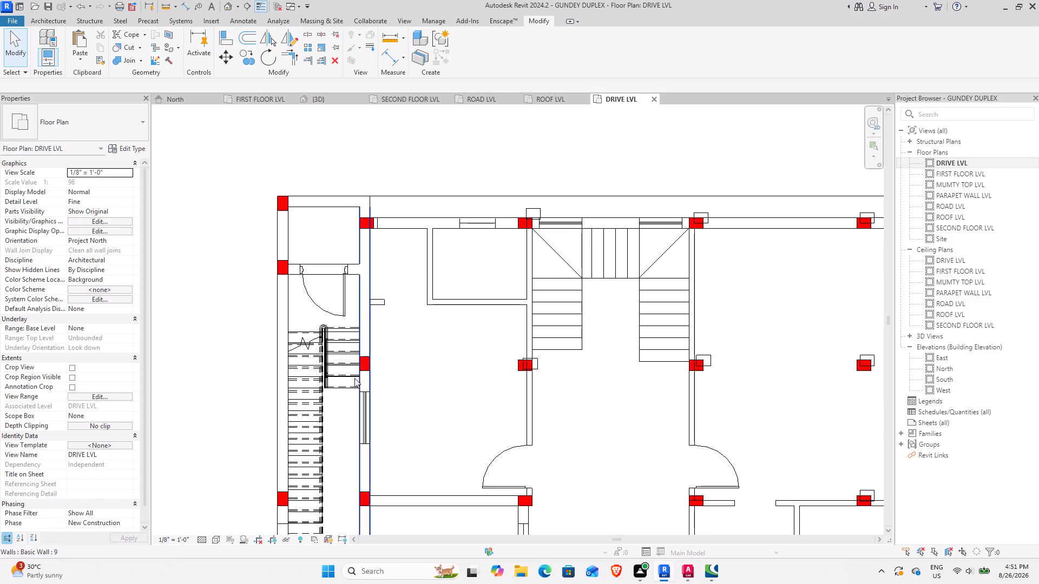
key("Escape")
left_click(374, 379)
type("HH")
Nudge the exposed column beside the outer side staircase south onto its red CAD mark.
scroll(370, 364, "up", 1)
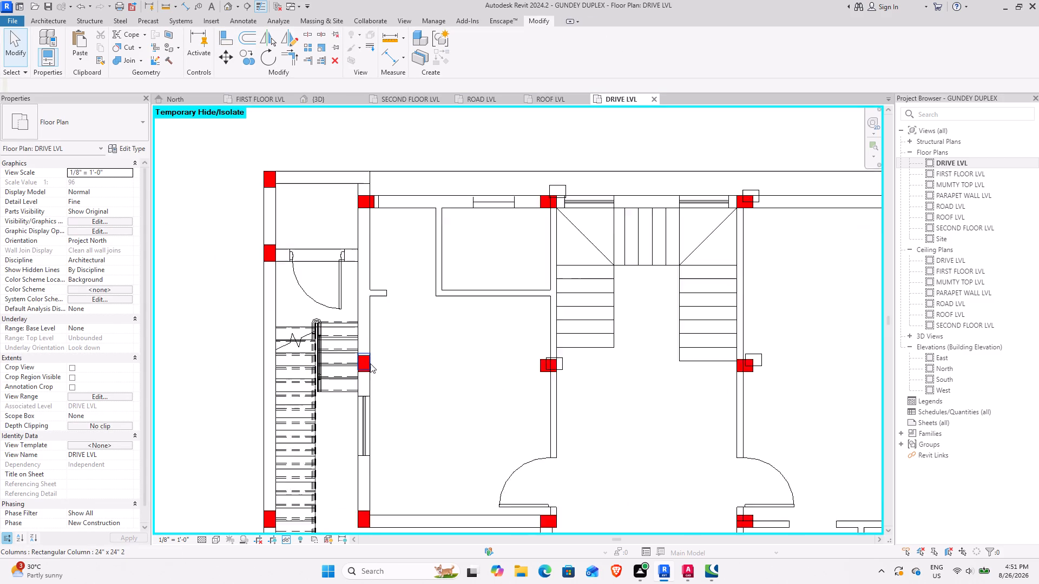
scroll(370, 363, "up", 6)
left_click(370, 314)
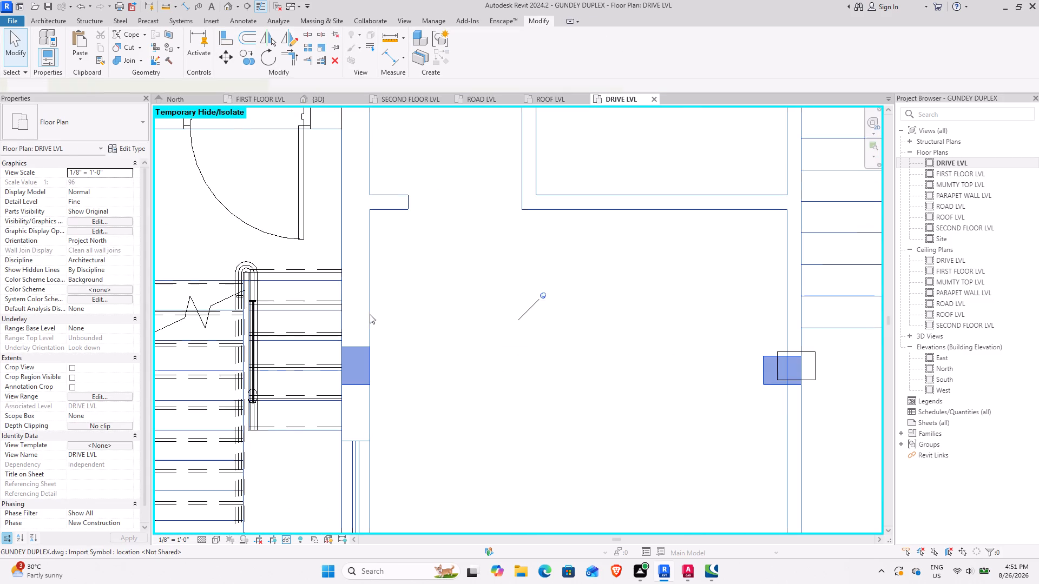
key("Escape")
key("Escape")
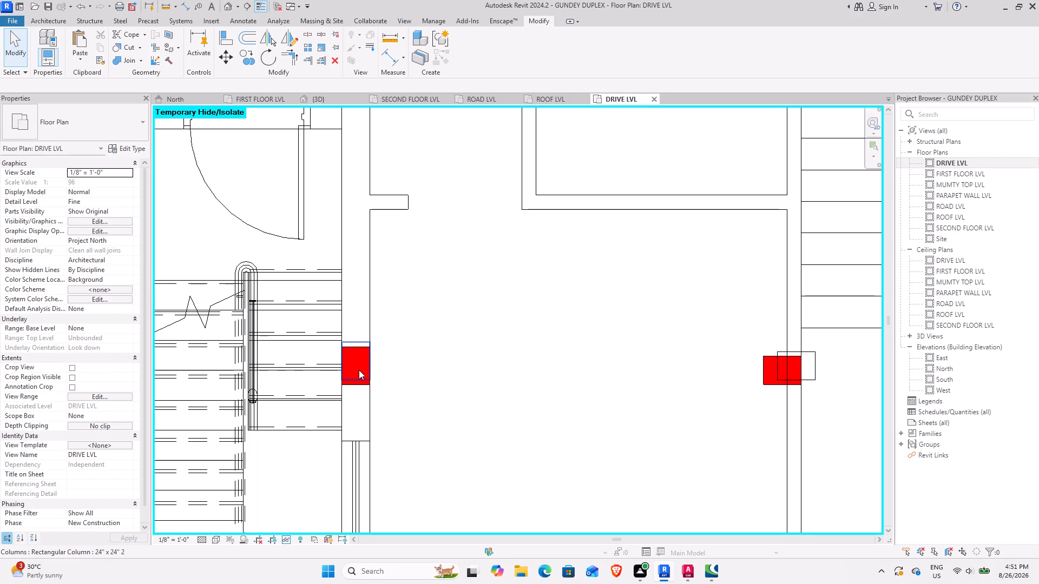
left_click(359, 370)
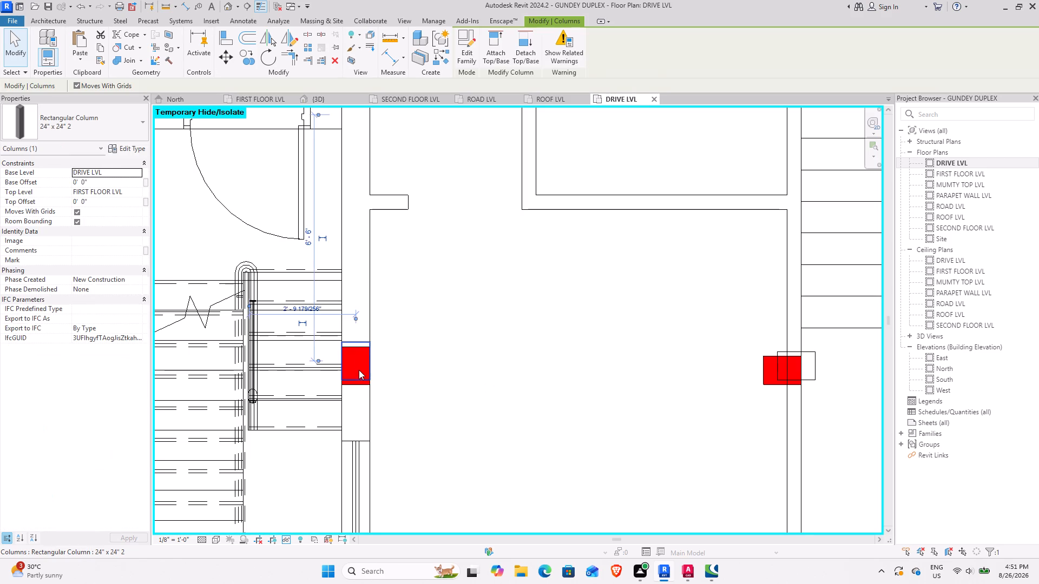
scroll(380, 301, "up", 3)
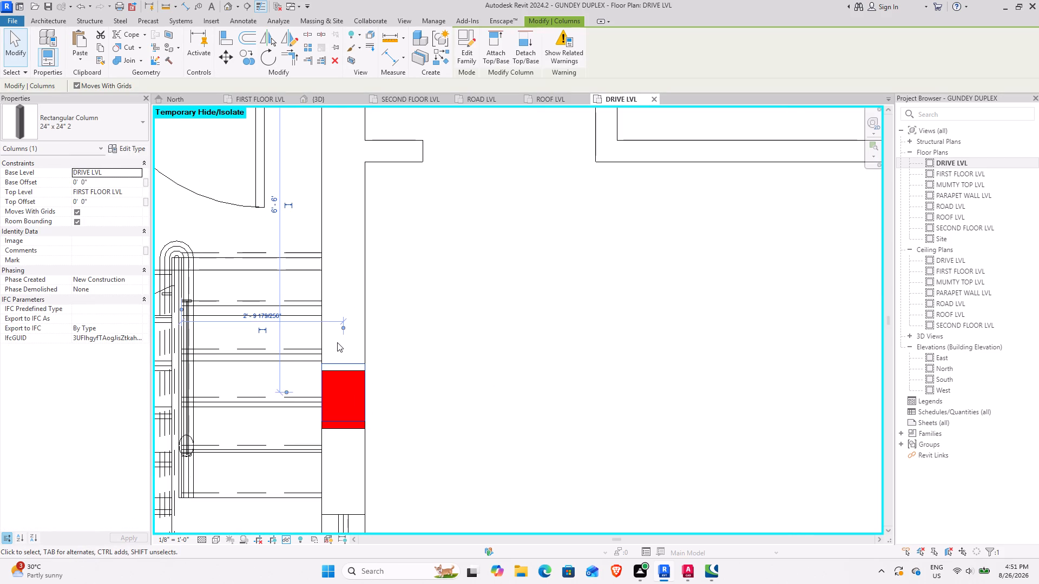
key("Down")
key("Down")
key("Down")
left_click(461, 379)
Align the column at the southwest end of the central staircase to the west and north edges of its CAD mark.
scroll(460, 380, "down", 4)
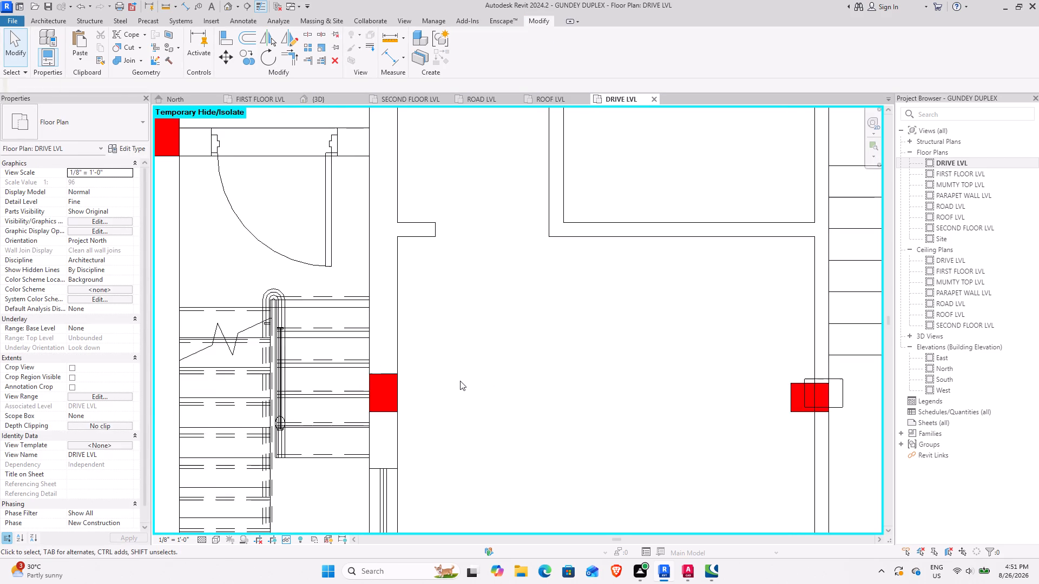
middle_click_drag(514, 391, 422, 310)
scroll(445, 336, "down", 3)
middle_click_drag(492, 348, 384, 363)
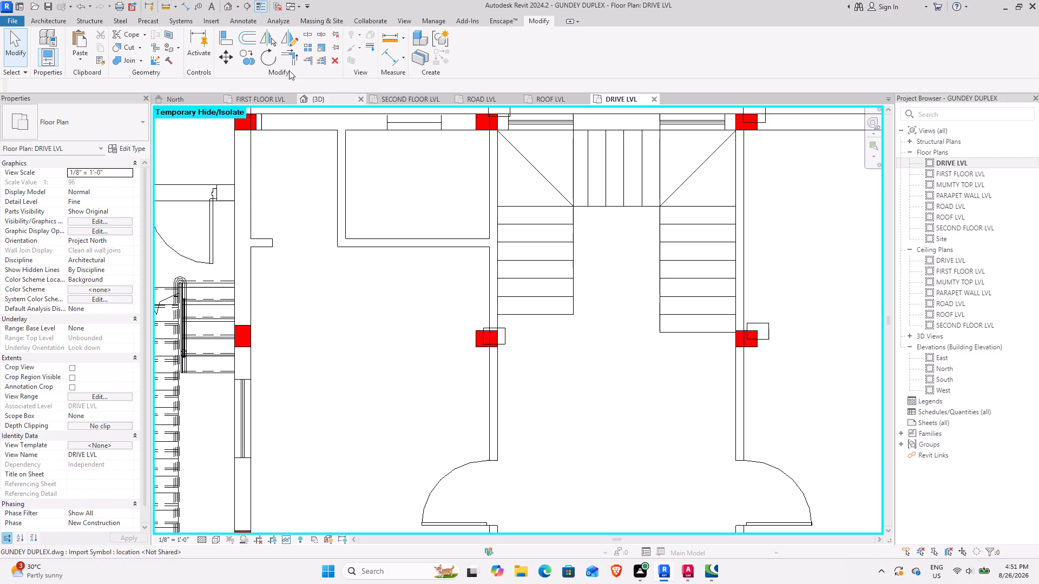
left_click(225, 38)
scroll(475, 323, "up", 7)
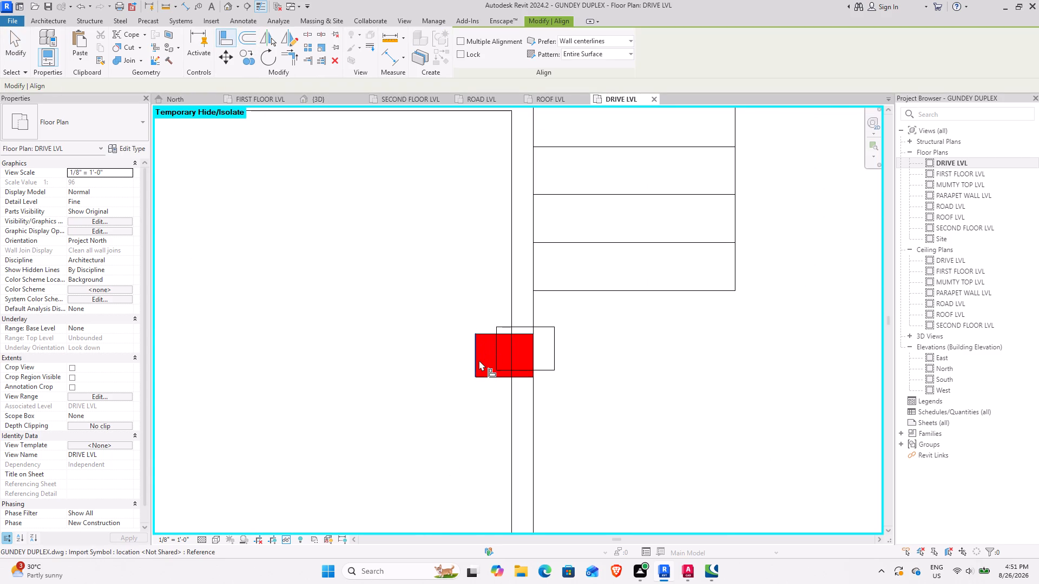
left_click(479, 360)
left_click(497, 353)
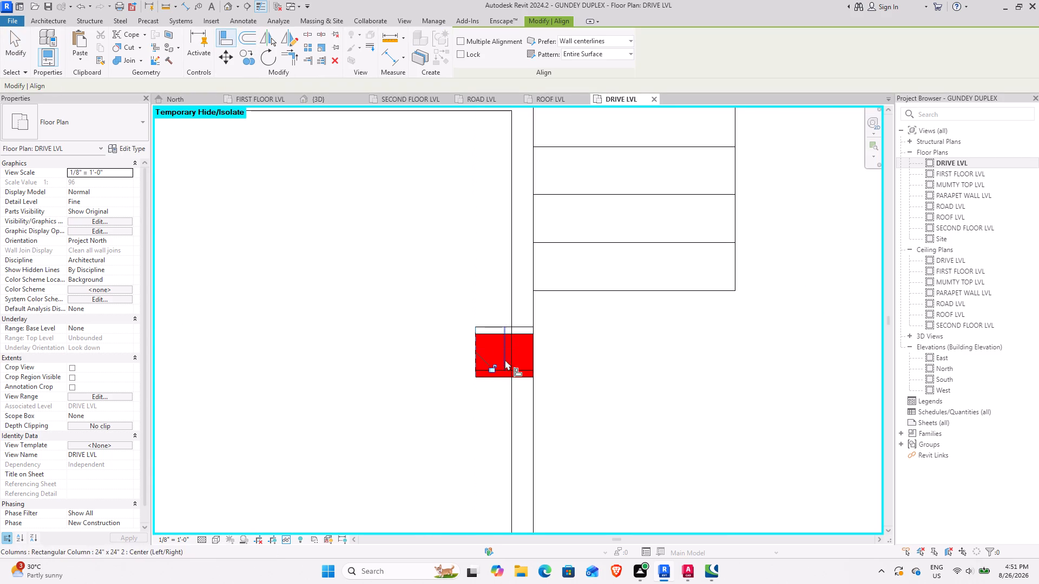
left_click(494, 376)
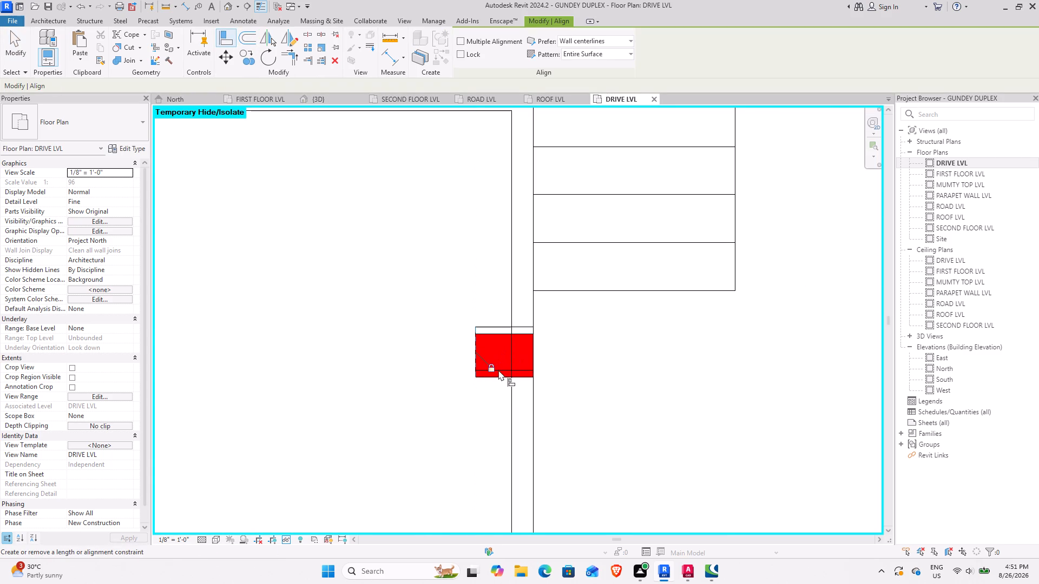
left_click(486, 337)
left_click(488, 326)
scroll(445, 353, "down", 4)
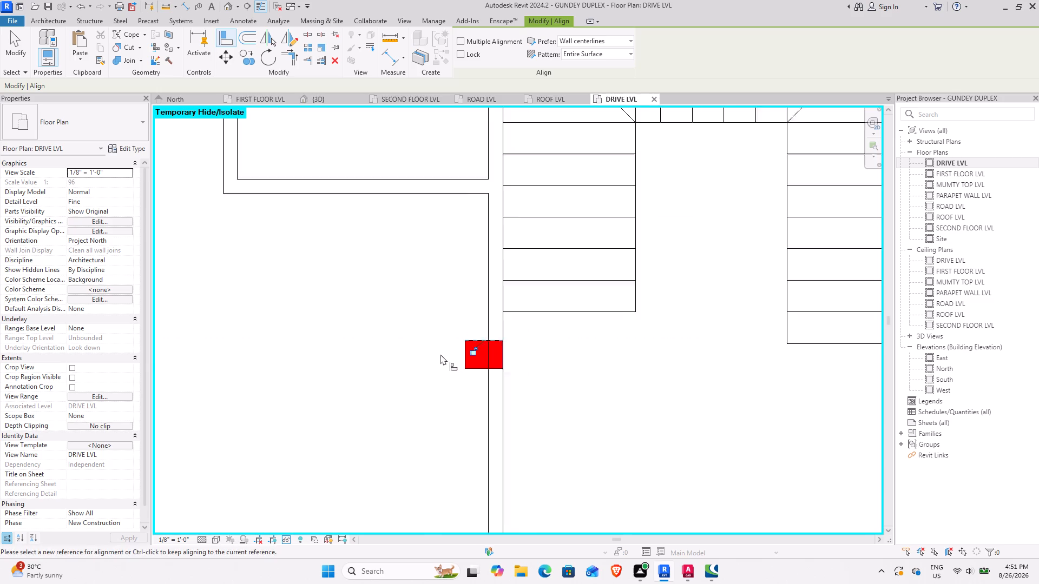
Align the east face of the column at the west end of the rooms' north wall with its CAD mark.
scroll(440, 354, "down", 1)
middle_click_drag(408, 303, 498, 522)
scroll(562, 276, "up", 3)
scroll(352, 359, "up", 1)
middle_click_drag(372, 363, 469, 365)
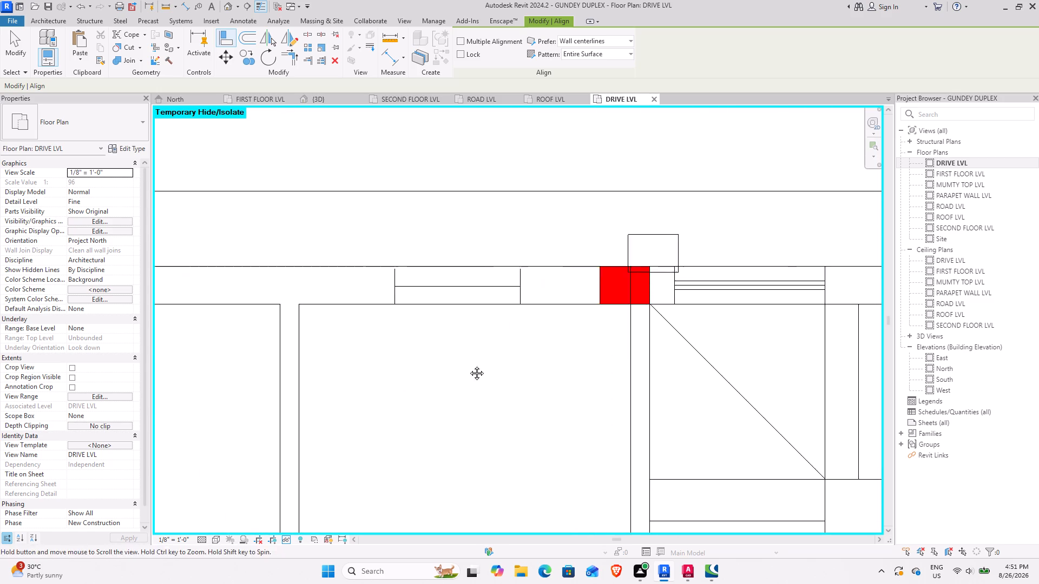
middle_click_drag(469, 365, 619, 368)
scroll(299, 260, "up", 3)
left_click(318, 313)
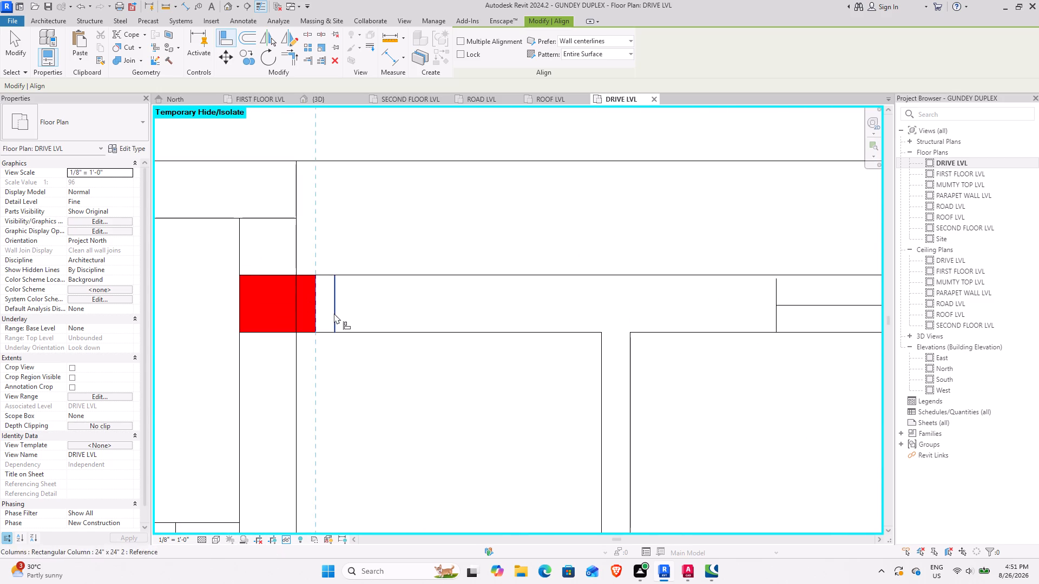
left_click(334, 313)
Align the column at the central staircase's northwest corner to the east and south edges of its CAD mark.
scroll(398, 360, "down", 4)
middle_click_drag(685, 380, 235, 429)
scroll(378, 377, "up", 4)
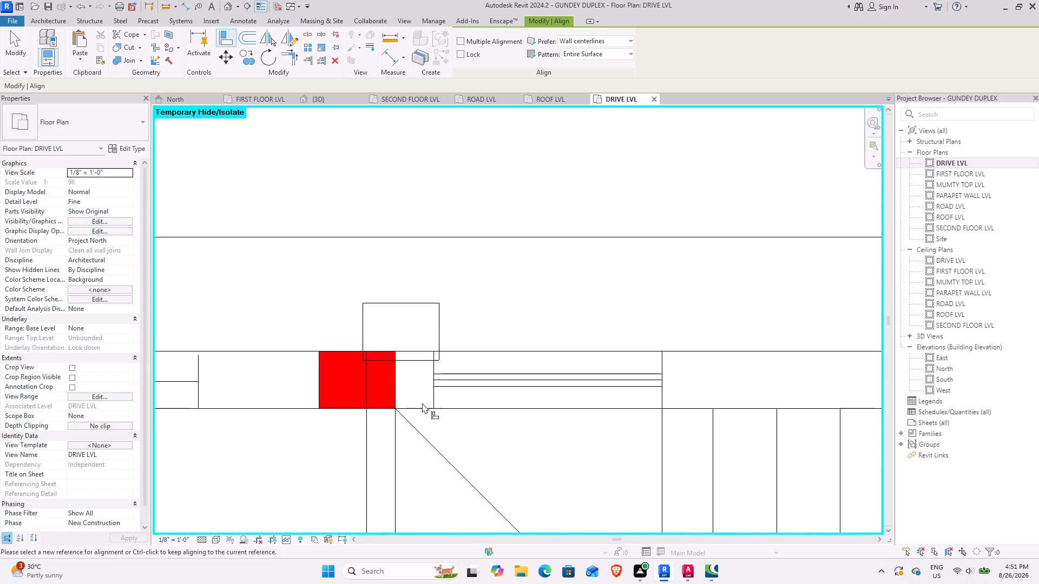
left_click(393, 389)
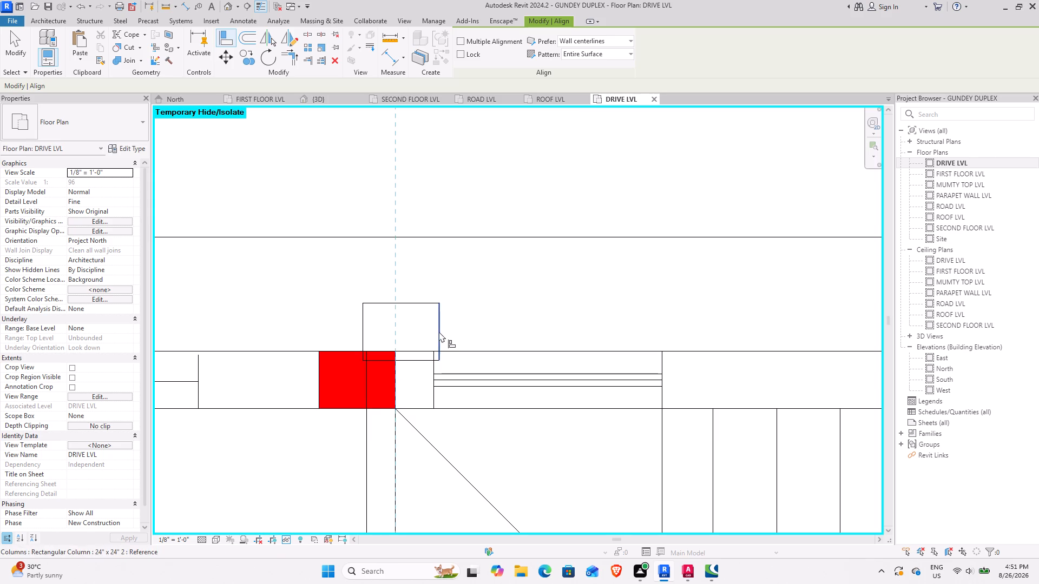
left_click(439, 331)
left_click(338, 410)
left_click(348, 360)
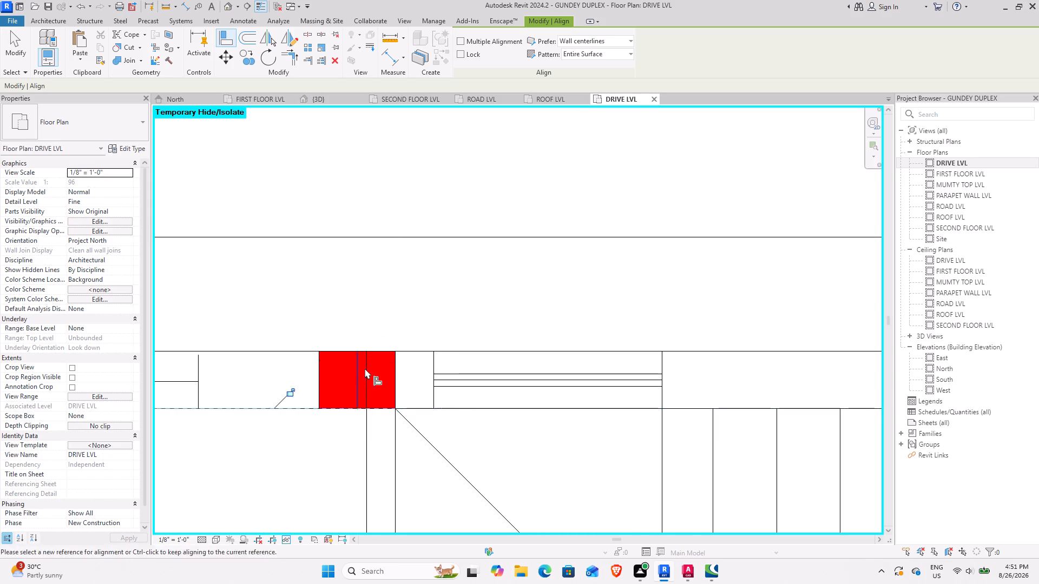
Align the column at the central staircase's northeast corner to the west and south edges of its CAD mark.
scroll(496, 392, "down", 4)
middle_click_drag(686, 415, 36, 432)
scroll(274, 394, "up", 4)
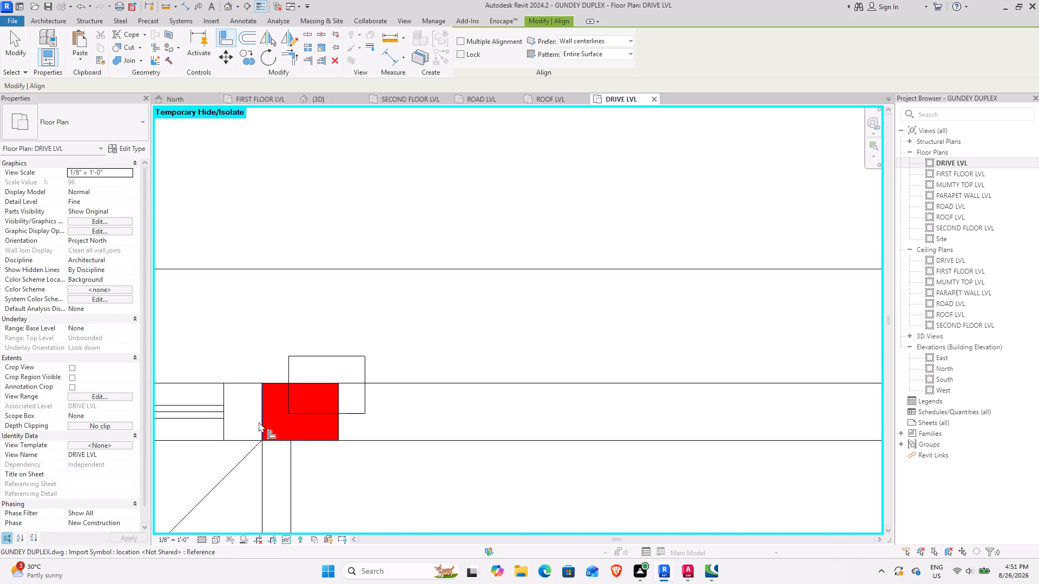
left_click(261, 421)
left_click(286, 394)
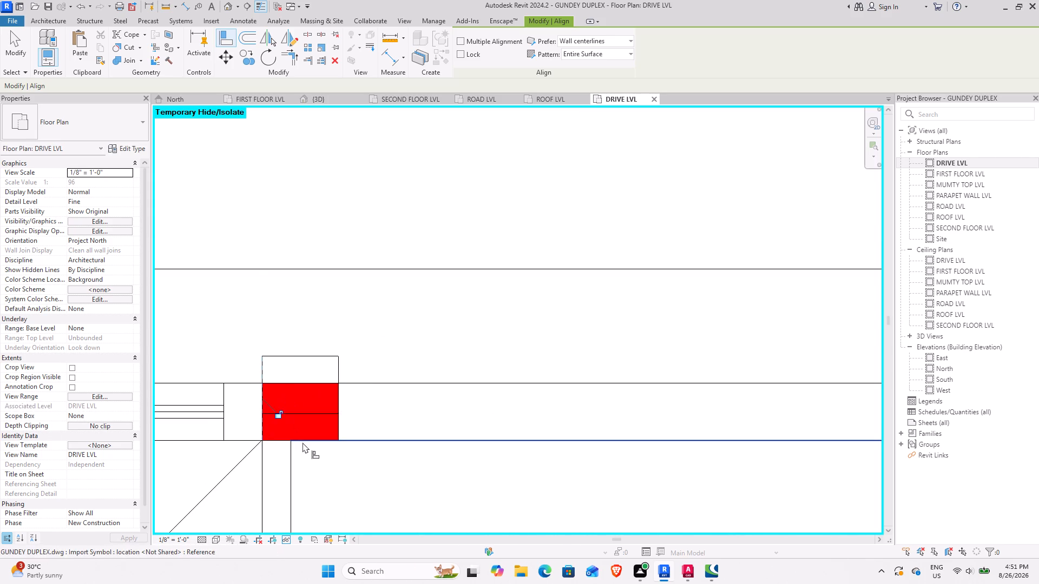
left_click(303, 442)
left_click(306, 413)
Align the north wall column near the building's northeast corner to the east and south edges of its CAD mark.
scroll(446, 412, "down", 4)
scroll(611, 412, "up", 1)
middle_click_drag(608, 412, 244, 419)
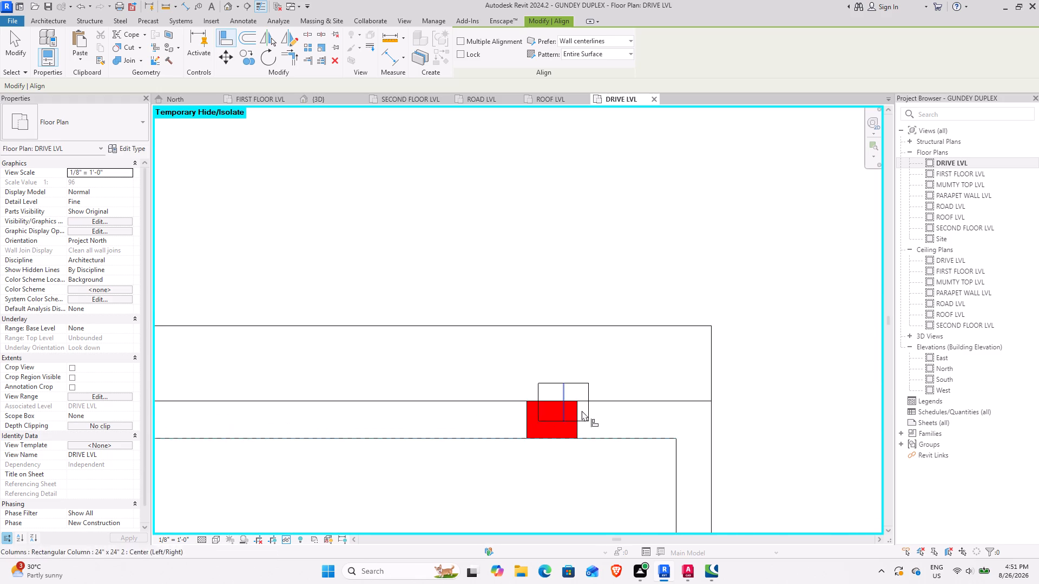
scroll(582, 410, "up", 7)
left_click(577, 463)
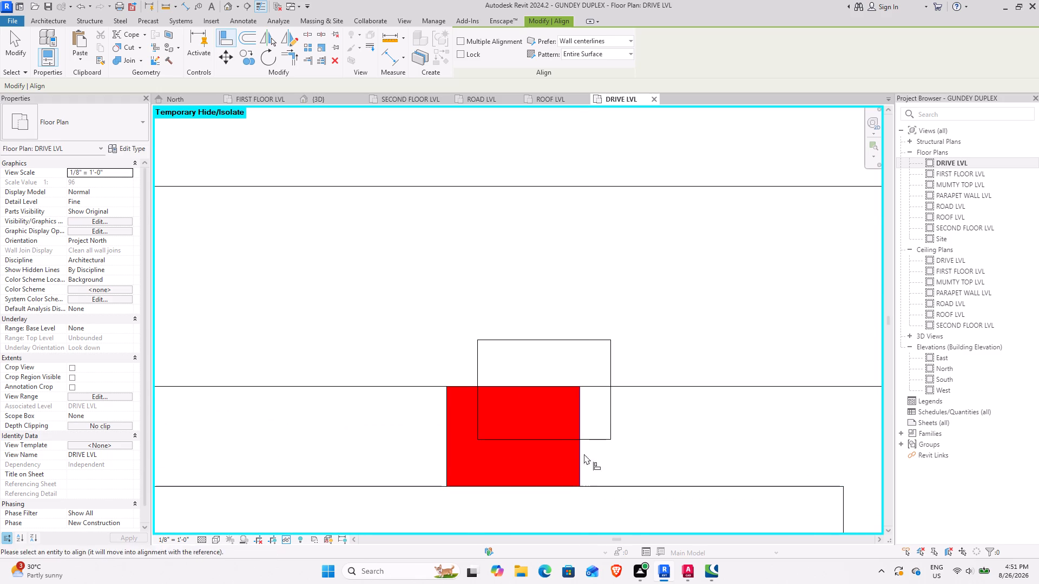
left_click(607, 410)
left_click(522, 487)
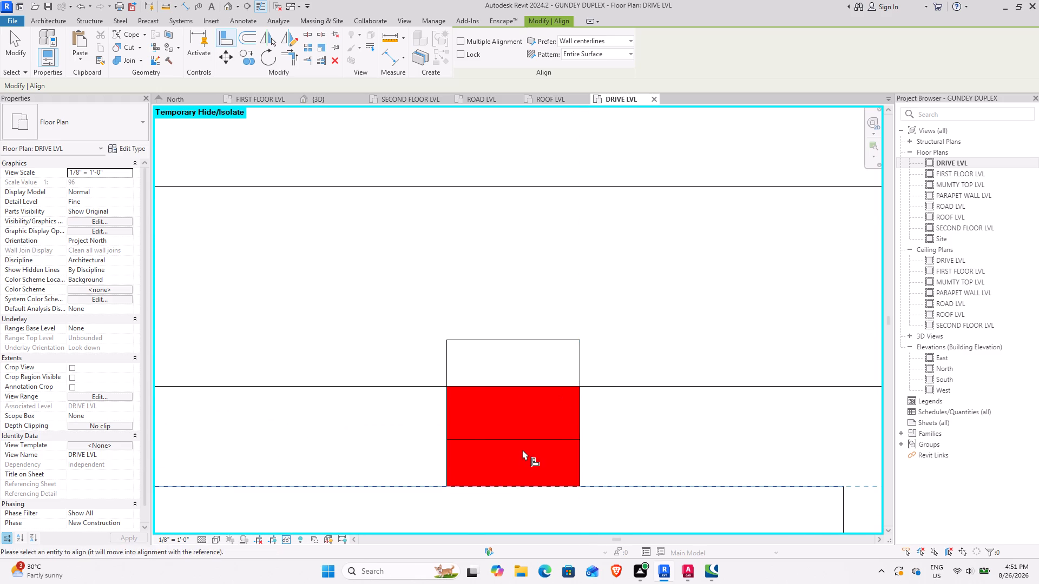
left_click(522, 434)
Align the freestanding column in the room east of the staircase to the south and west edges of its CAD mark.
scroll(523, 433, "down", 9)
middle_click_drag(536, 494, 500, 346)
middle_click_drag(521, 468, 509, 370)
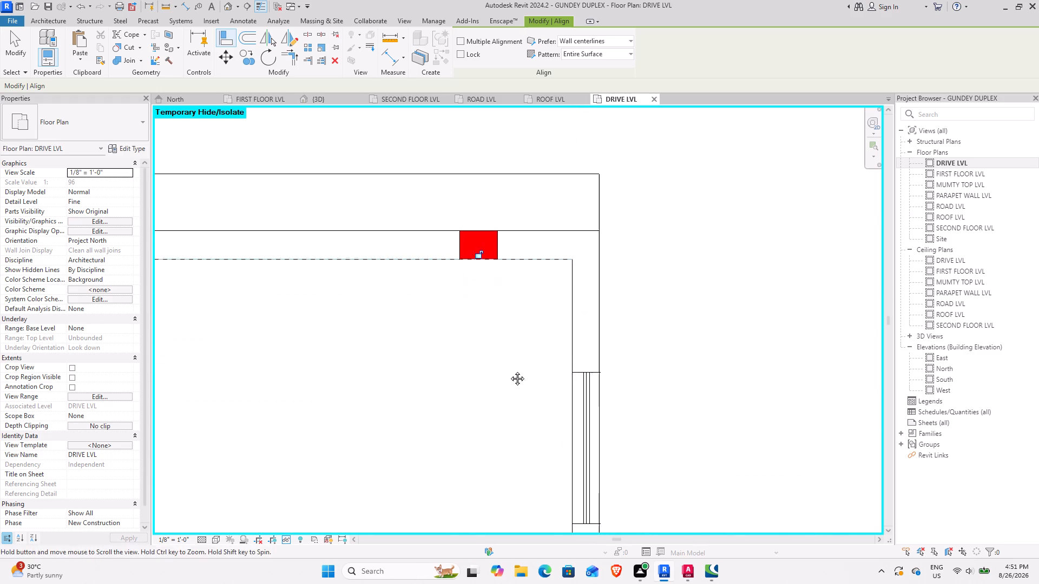
middle_click_drag(509, 370, 501, 309)
scroll(483, 379, "down", 2)
middle_click_drag(495, 404, 507, 290)
scroll(466, 373, "up", 7)
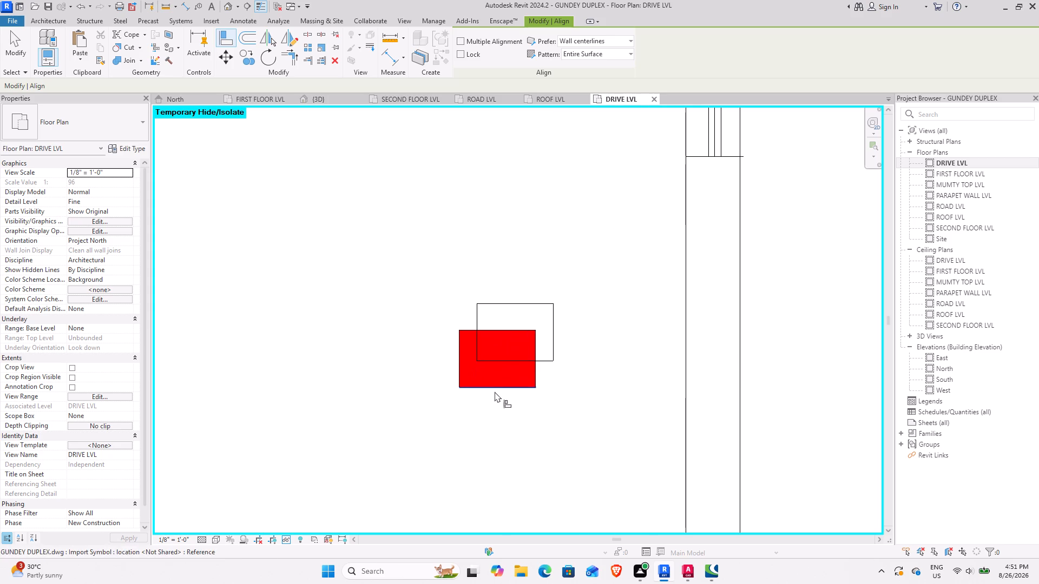
left_click(495, 391)
left_click(507, 361)
left_click(457, 380)
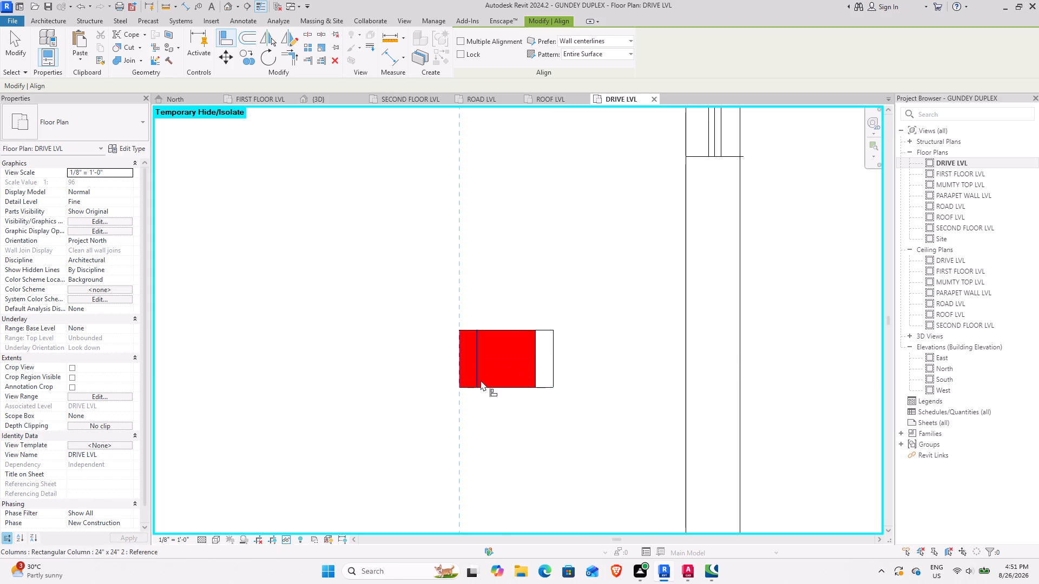
left_click(481, 380)
Align the column at the southeast end of the central staircase to the west and south edges of its CAD mark.
scroll(335, 410, "down", 4)
middle_click_drag(363, 420, 716, 404)
scroll(264, 373, "up", 4)
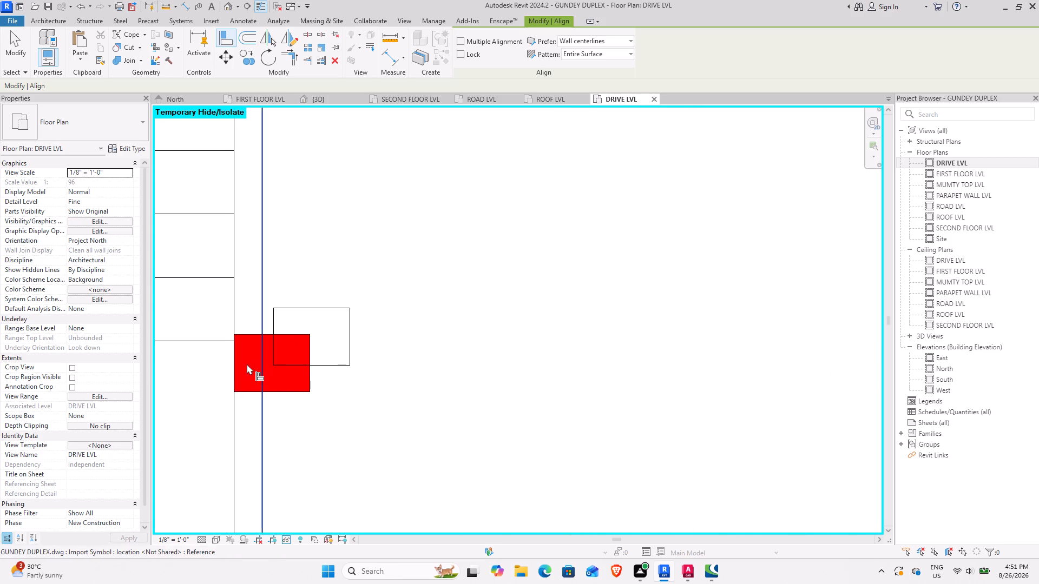
left_click(231, 375)
left_click(274, 351)
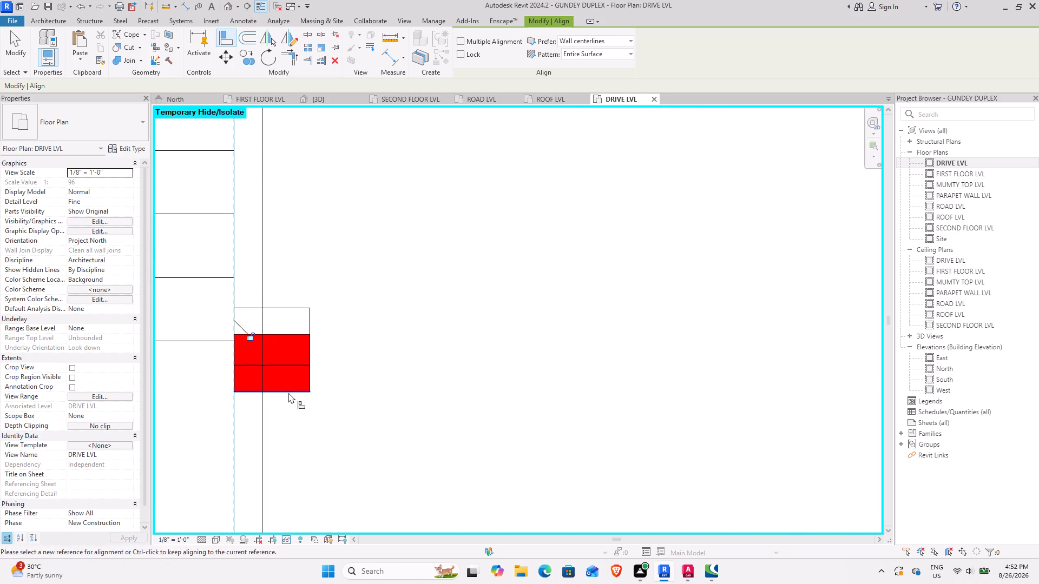
left_click(288, 393)
left_click(286, 366)
Align the column on the east room's south partition wall to the south and west edges of its CAD mark.
scroll(286, 377, "down", 4)
middle_click_drag(413, 457, 411, 334)
scroll(404, 389, "down", 4)
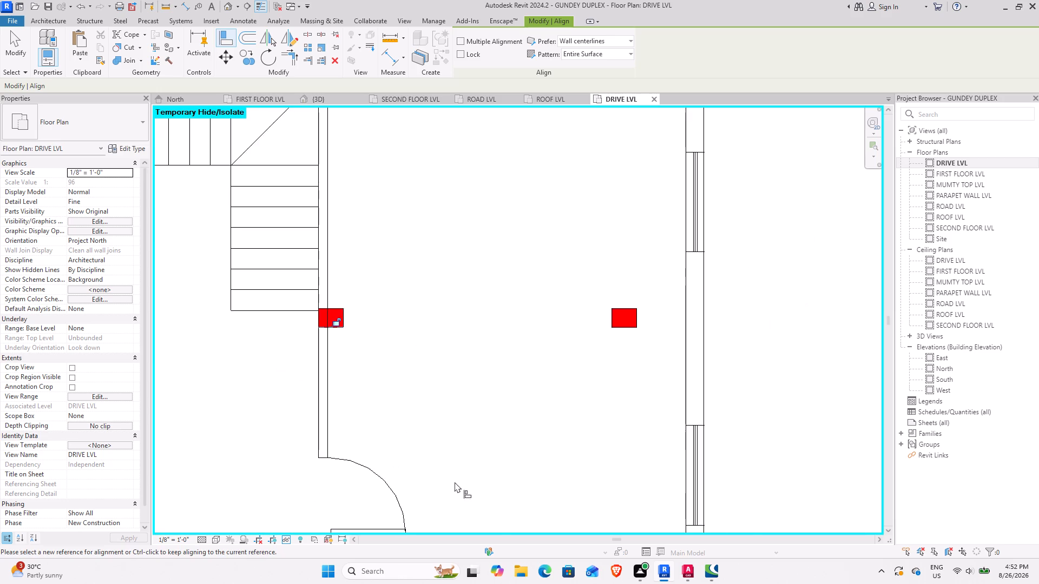
middle_click_drag(455, 407, 464, 302)
middle_click_drag(459, 429, 453, 341)
scroll(323, 355, "up", 4)
scroll(510, 368, "up", 3)
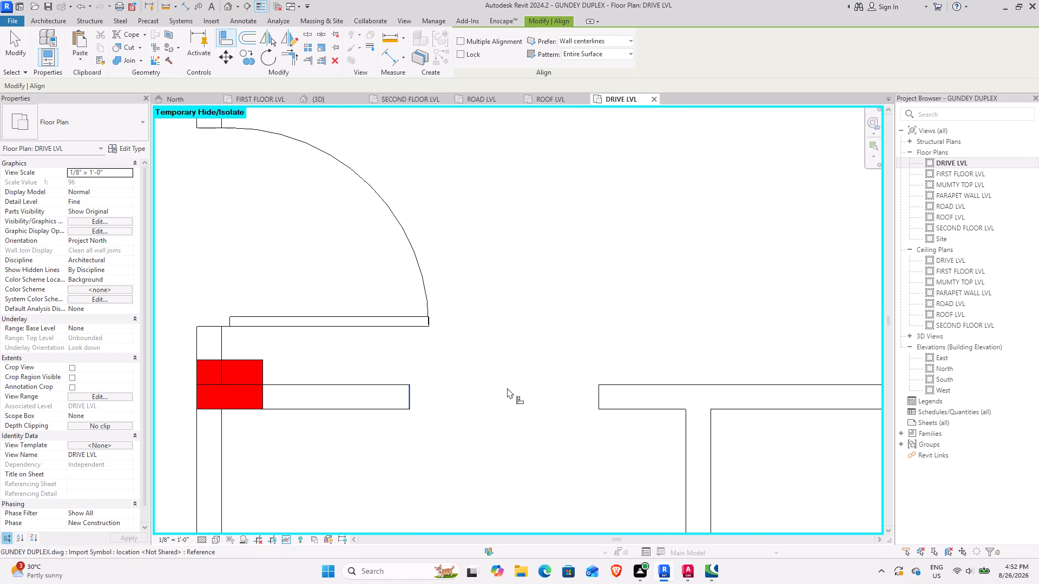
scroll(506, 391, "down", 3)
middle_click_drag(543, 390, 357, 386)
left_click(655, 401)
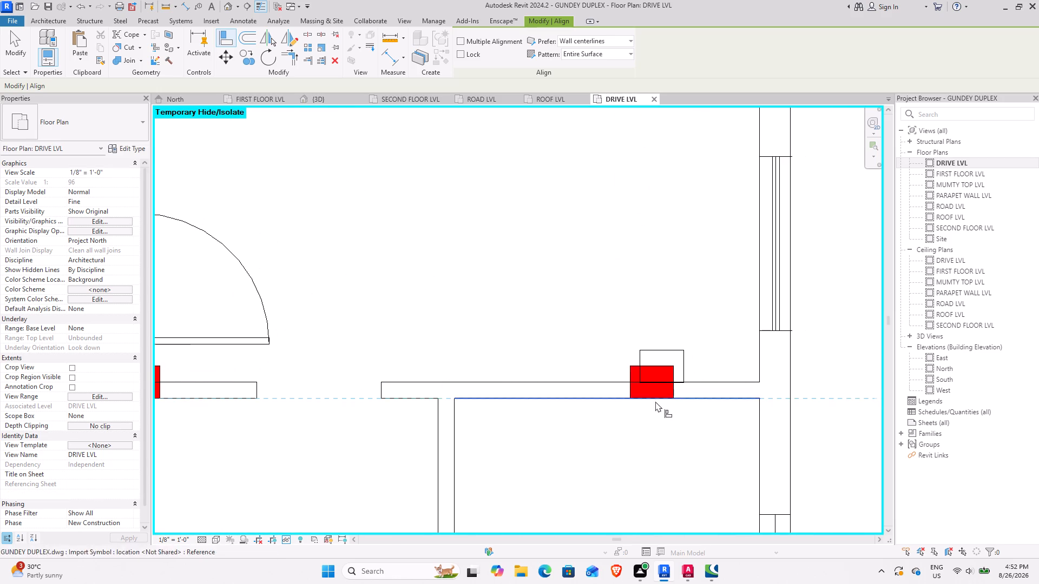
left_click(658, 382)
left_click(631, 389)
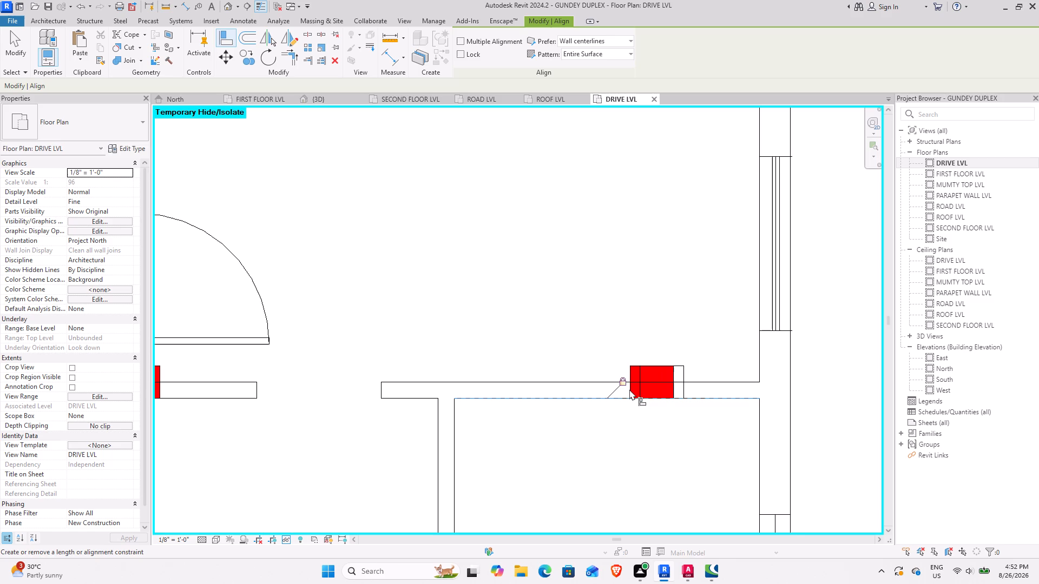
scroll(628, 362, "up", 4)
left_click(628, 385)
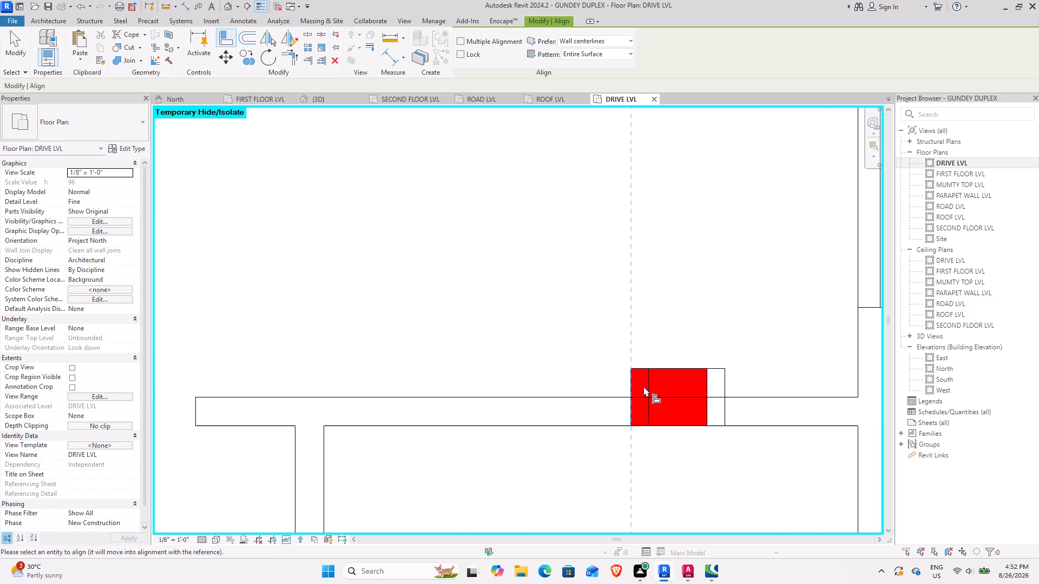
left_click(648, 387)
scroll(409, 427, "down", 5)
middle_click_drag(390, 453, 583, 317)
scroll(499, 395, "down", 3)
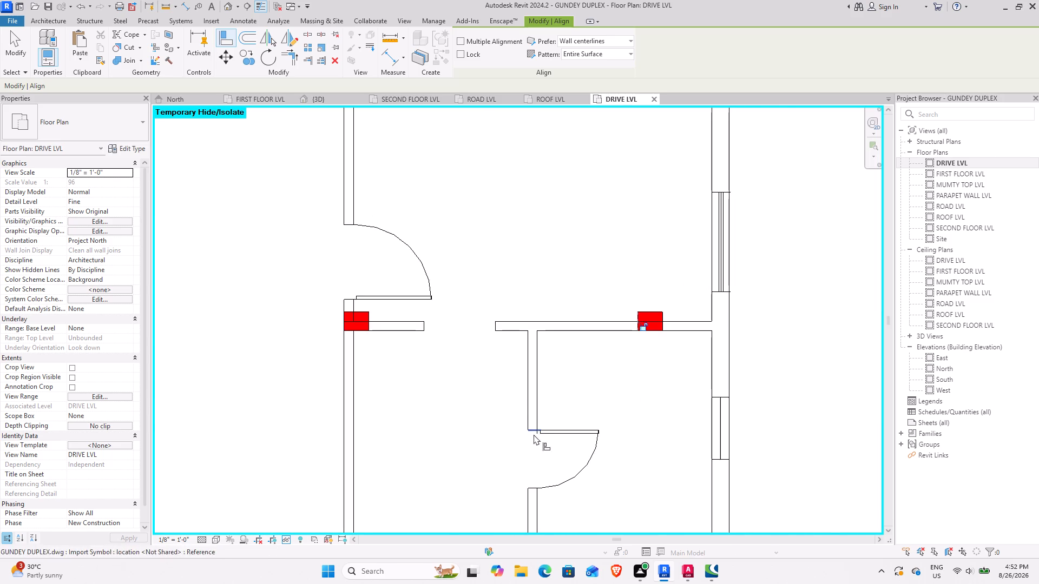
Place another 24" x 24" 2 rectangular column at the red mark on the west end of the east room's south partition wall.
middle_click_drag(534, 429, 606, 270)
middle_click_drag(485, 354, 590, 418)
key("grave")
key("grave")
key("grave")
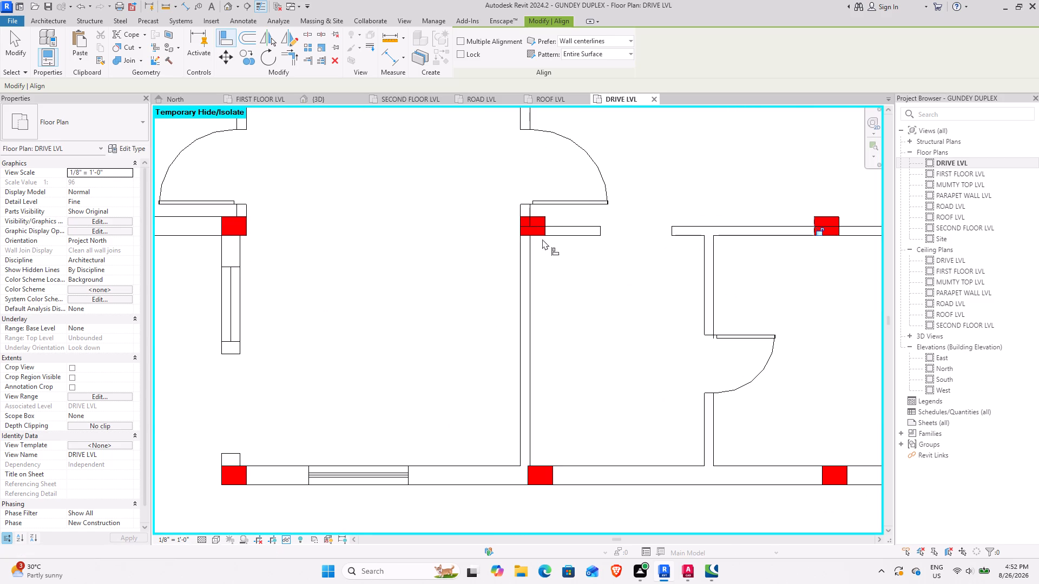
key("Escape")
key("Escape")
key("Escape")
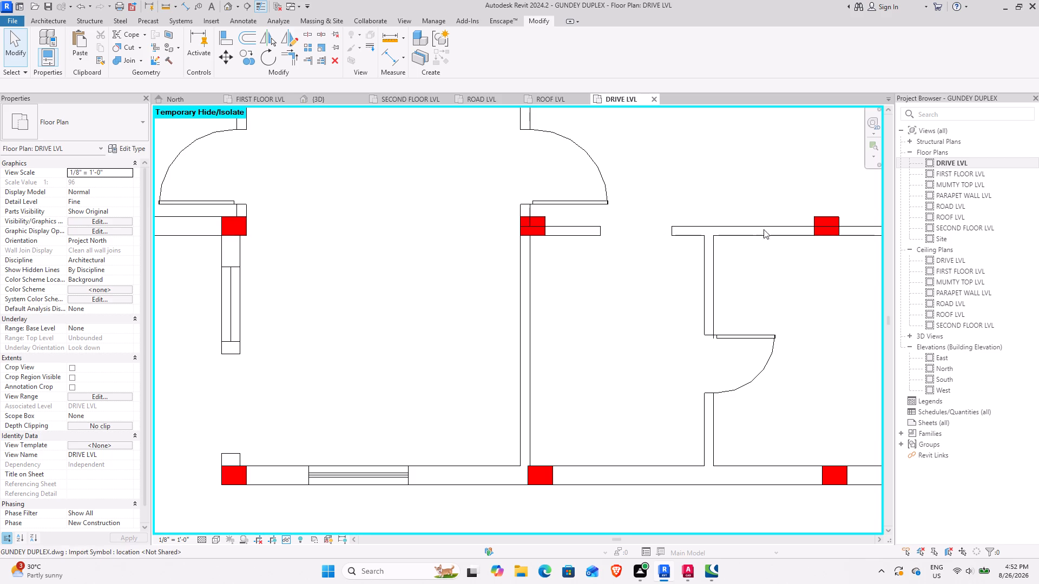
left_click(818, 221)
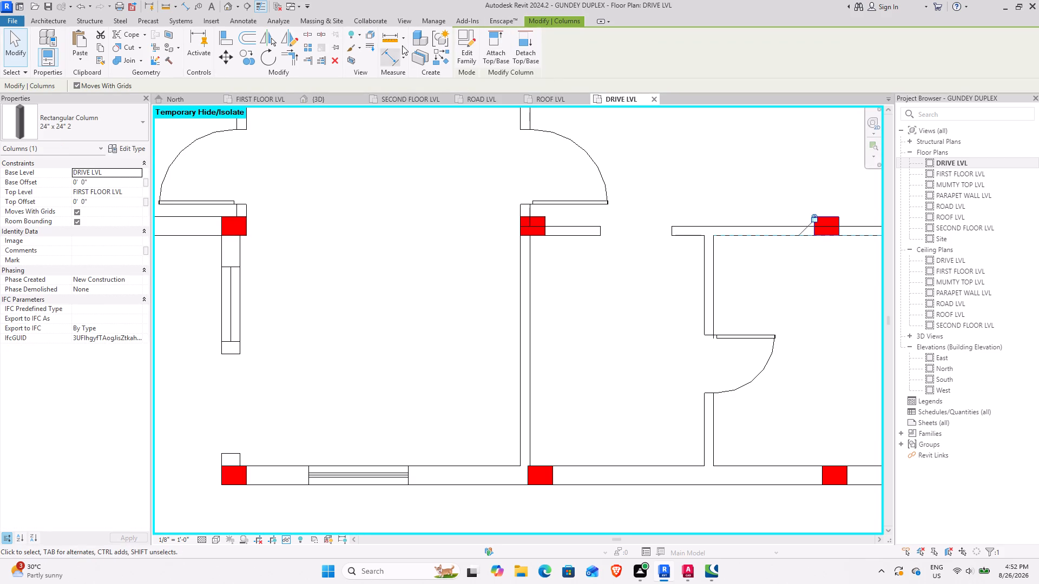
left_click(445, 59)
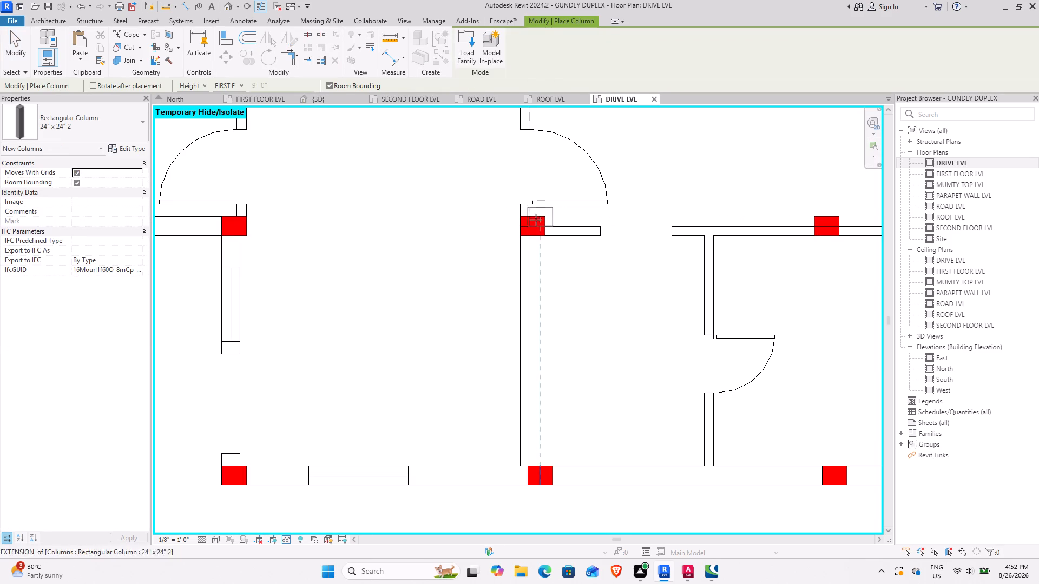
left_click(546, 220)
key("Escape")
key("Escape")
key("Escape")
key("Escape")
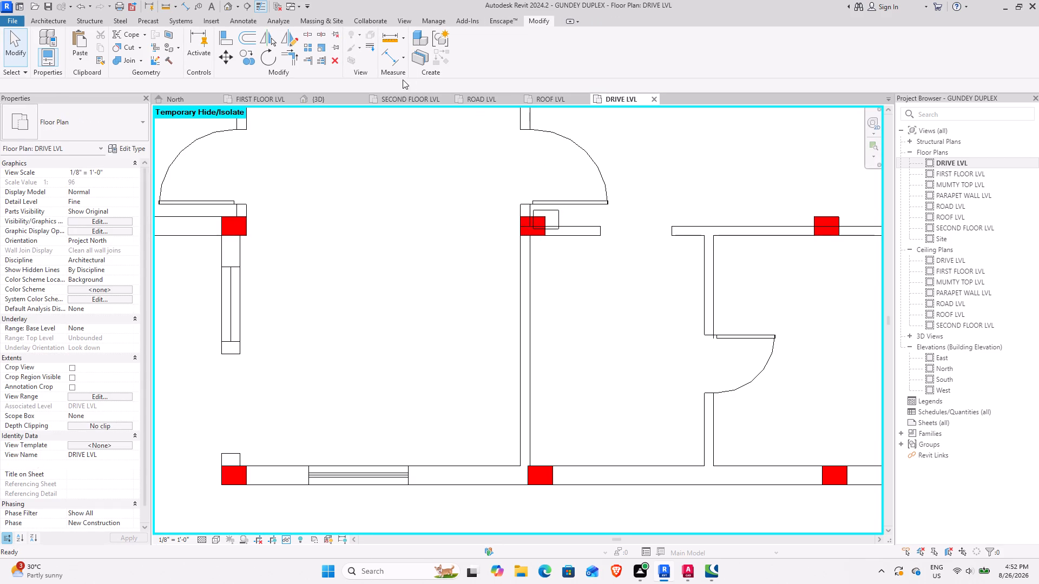
Align the column at the west end of the east room's south partition wall to the north and east edges of its CAD mark.
left_click(230, 41)
scroll(531, 209, "up", 3)
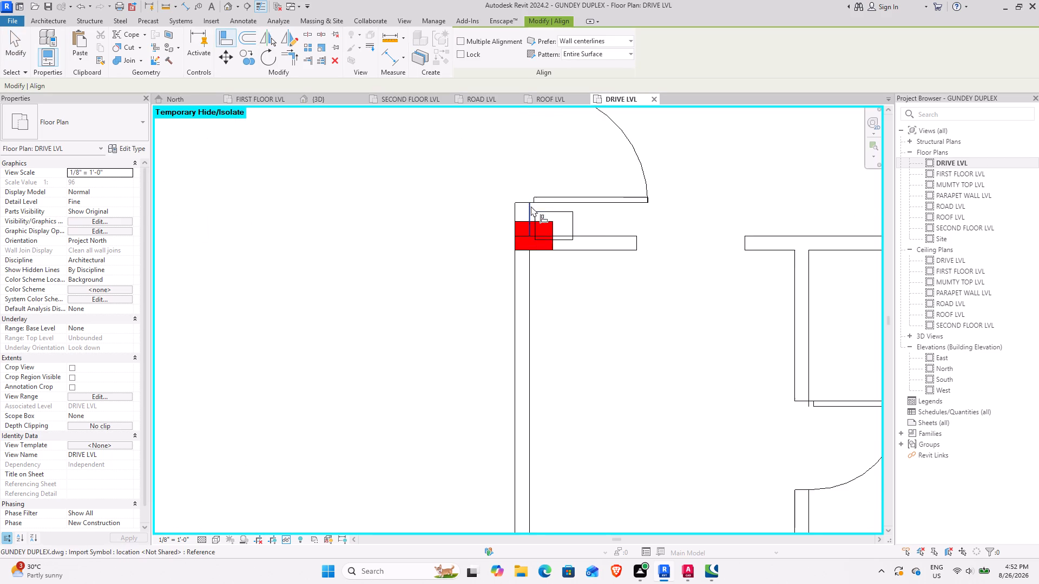
scroll(531, 206, "up", 8)
left_click(567, 253)
left_click(579, 224)
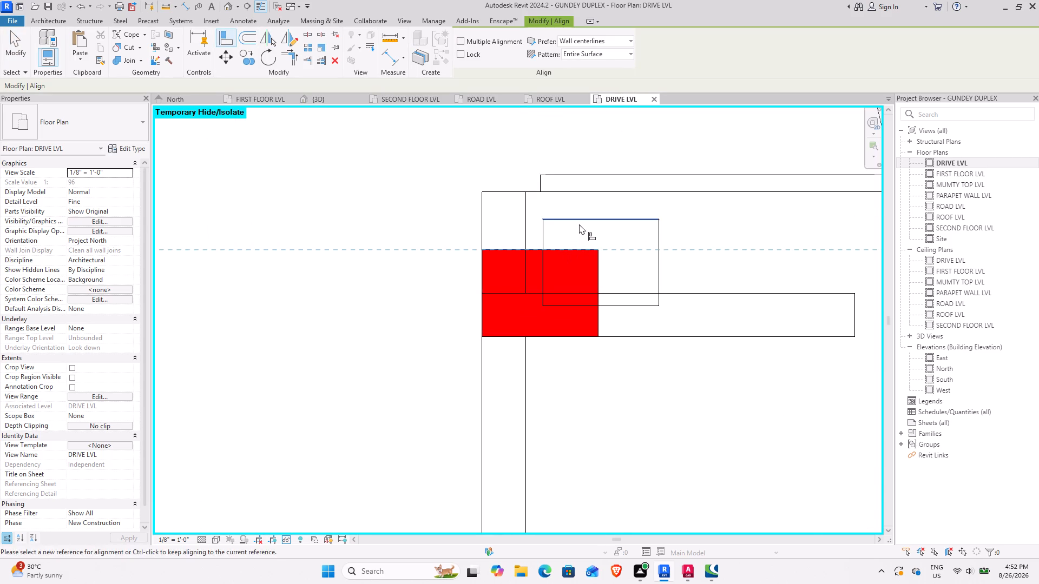
left_click(595, 281)
left_click(657, 276)
scroll(332, 367, "down", 10)
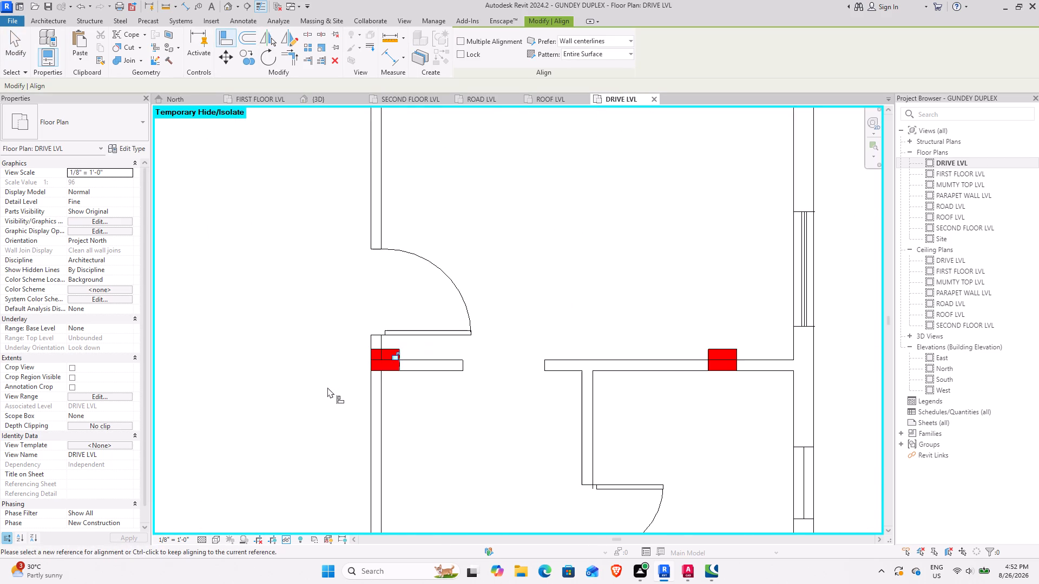
middle_click_drag(320, 387, 700, 283)
key("Escape")
key("Escape")
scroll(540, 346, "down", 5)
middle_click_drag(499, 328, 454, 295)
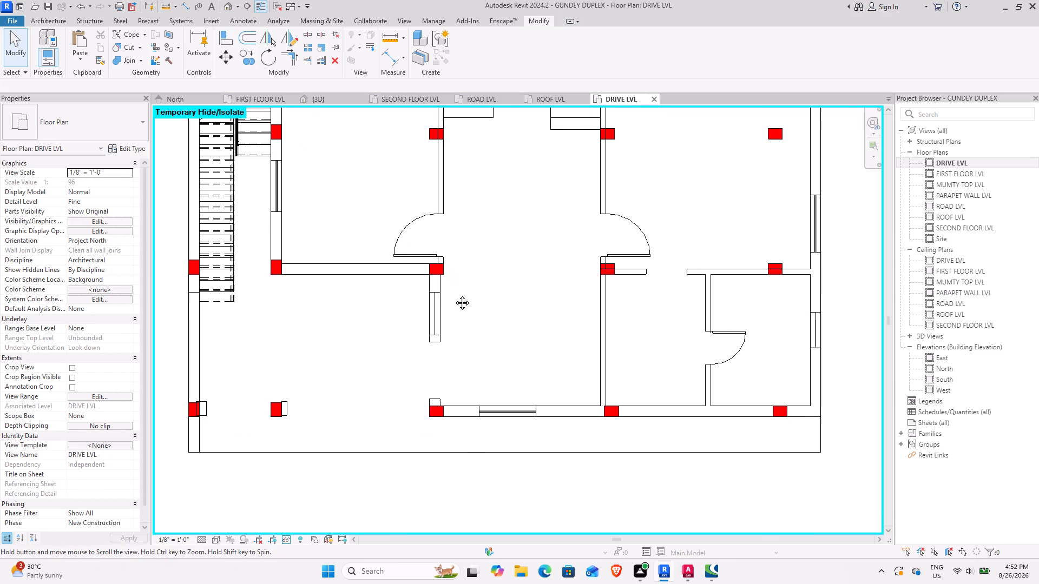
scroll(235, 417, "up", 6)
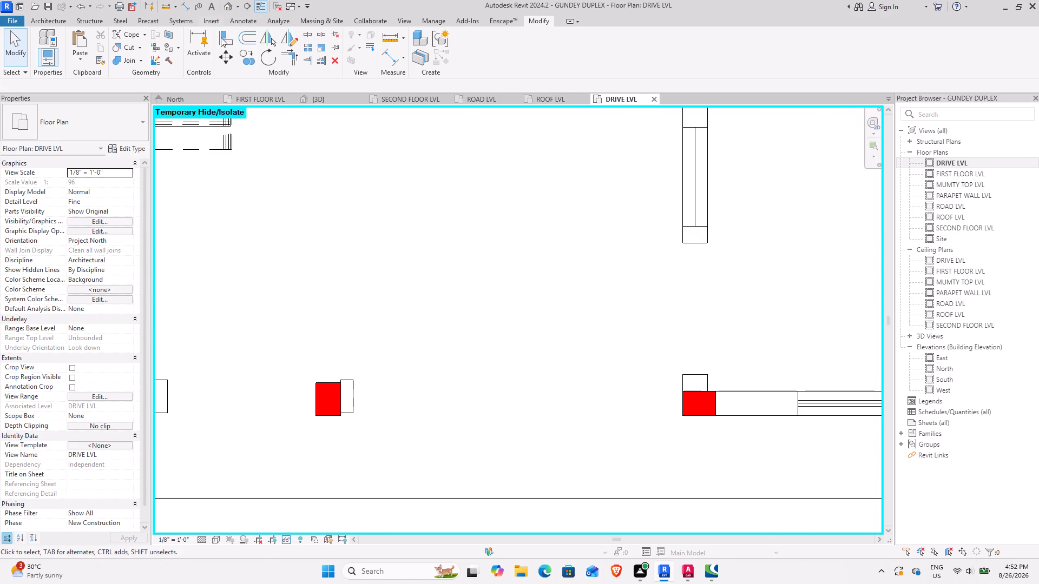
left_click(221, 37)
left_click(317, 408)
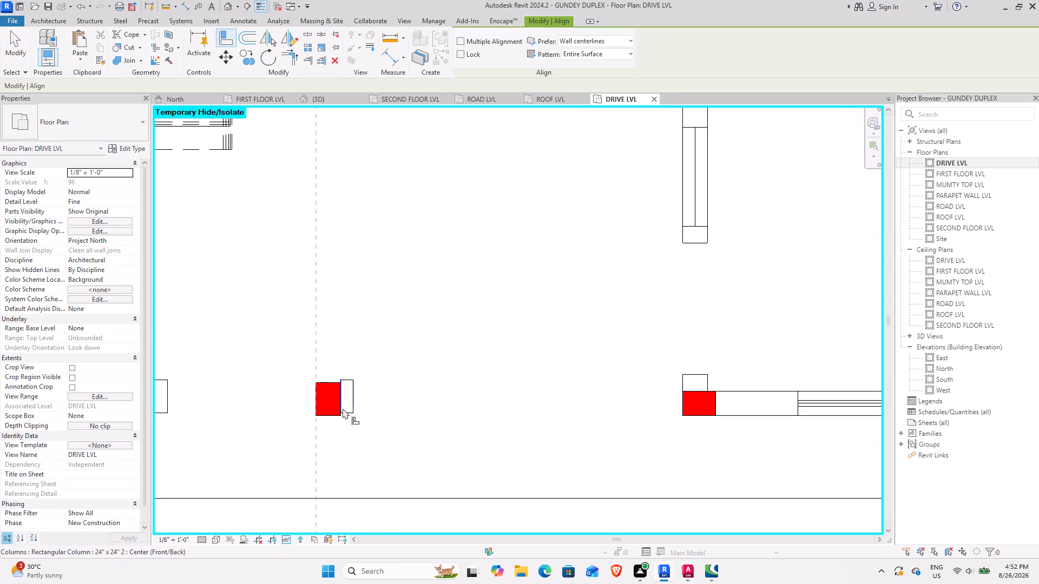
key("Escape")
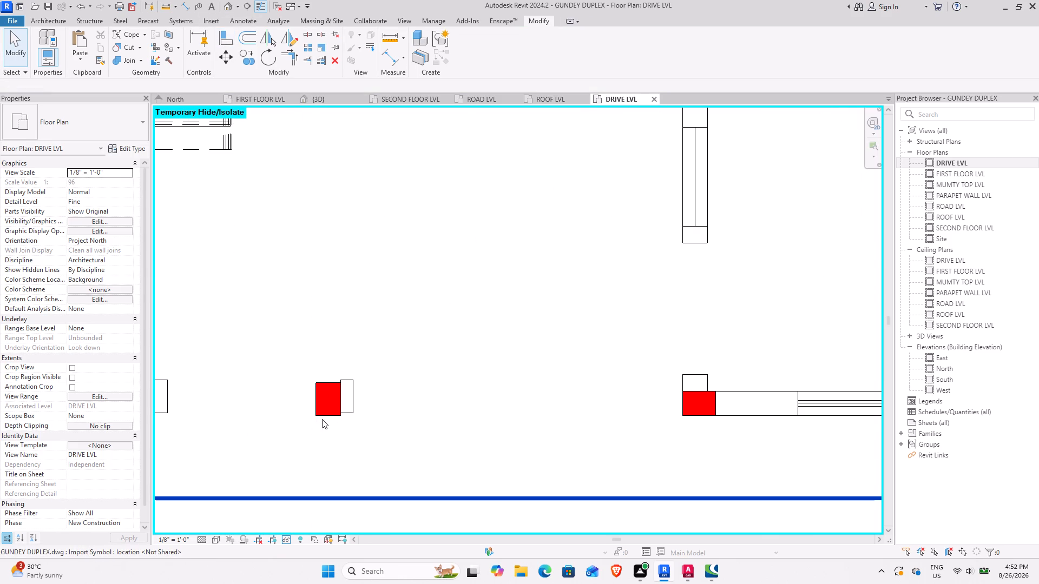
Align the freestanding column south of the staircase to the north and east edges of its CAD mark.
left_click(221, 41)
scroll(311, 353, "up", 3)
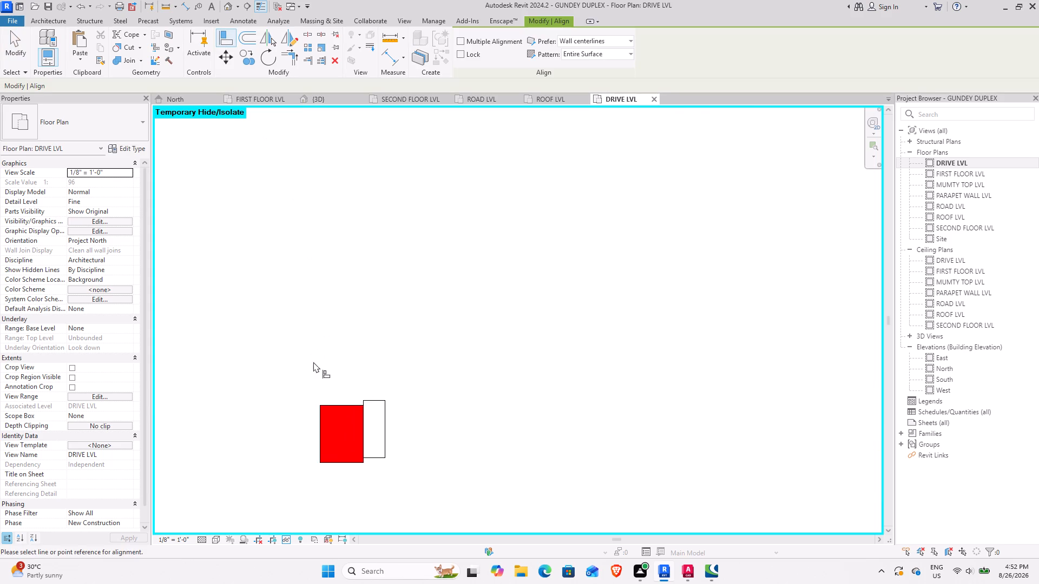
scroll(313, 362, "up", 3)
left_click(354, 408)
left_click(393, 399)
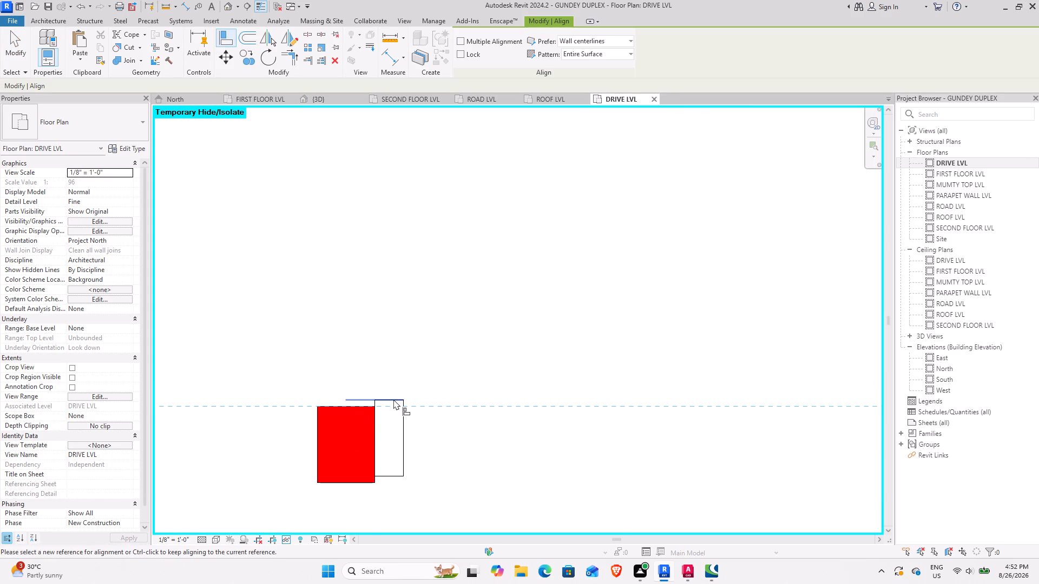
left_click(374, 456)
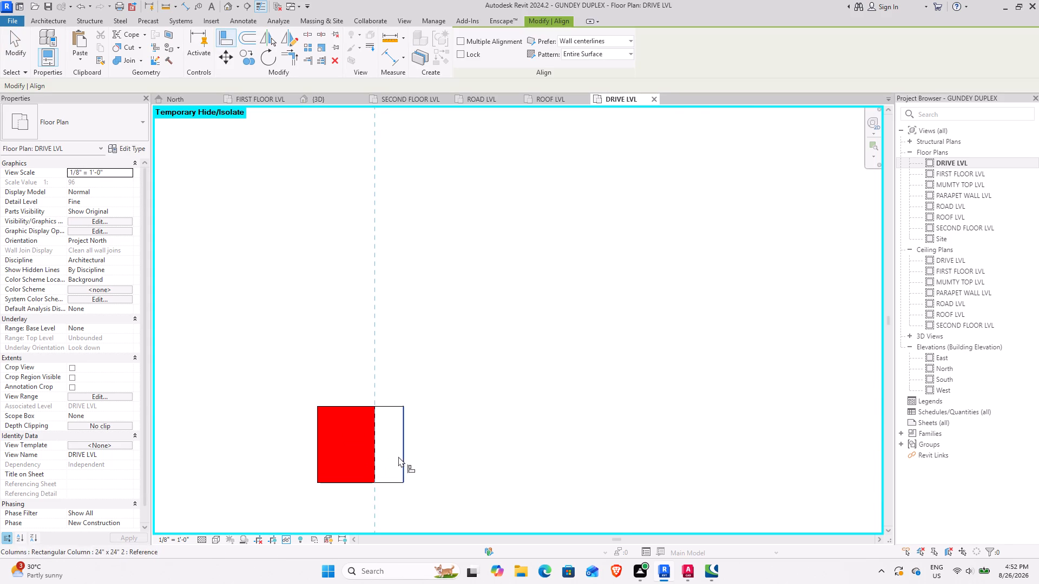
left_click(398, 456)
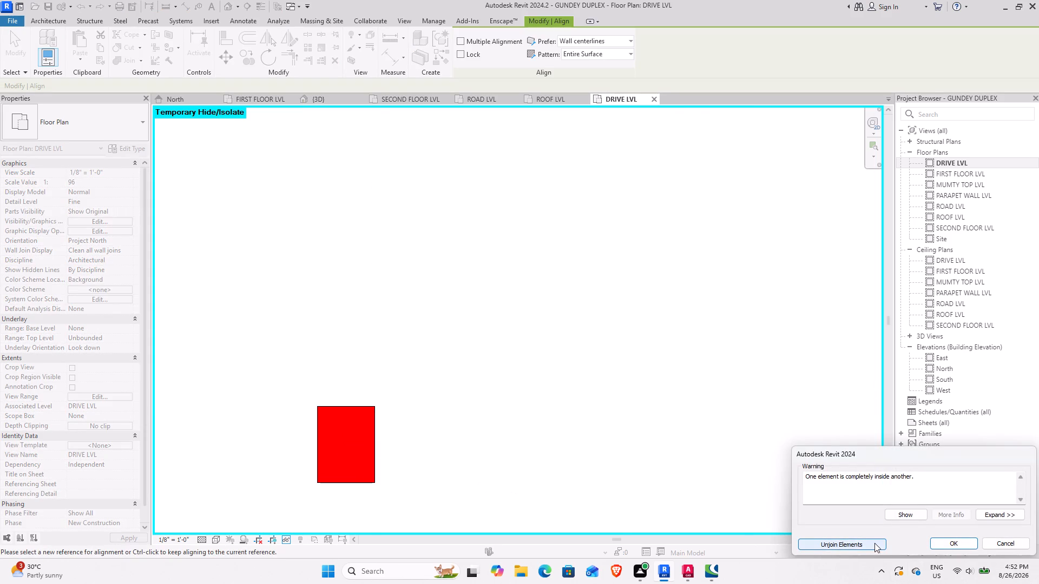
left_click(949, 543)
Align the west wall column near the building's southwest corner to the south and west edges of its CAD mark.
scroll(522, 481, "down", 9)
middle_click_drag(507, 466, 674, 388)
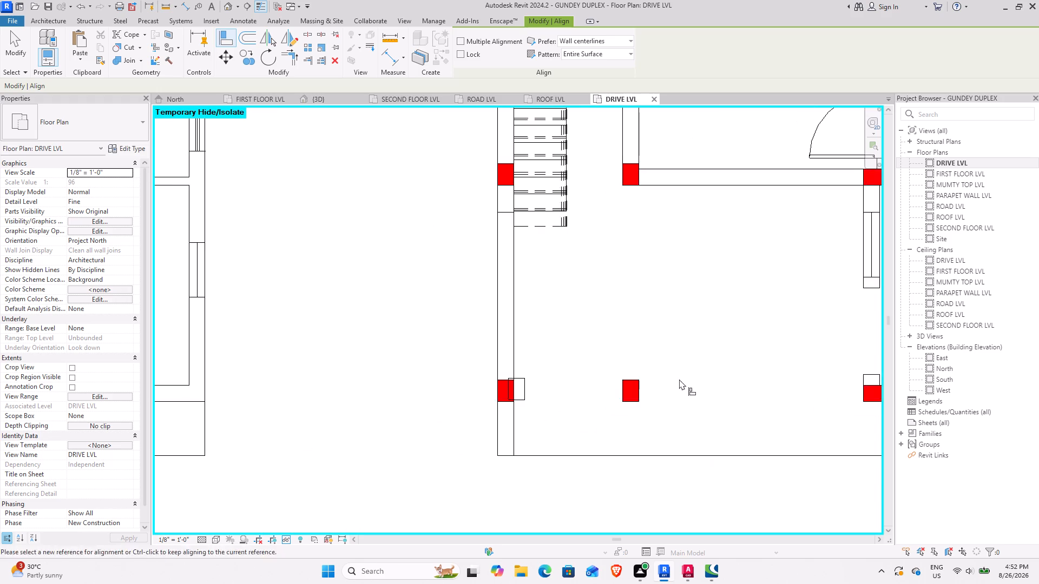
scroll(547, 384, "up", 8)
left_click(476, 429)
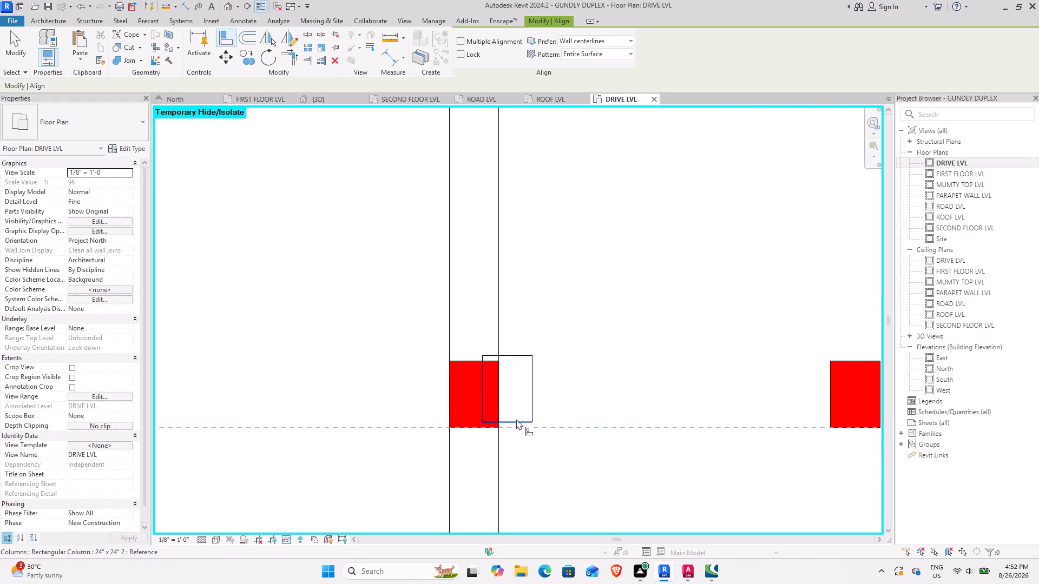
left_click(517, 419)
left_click(455, 408)
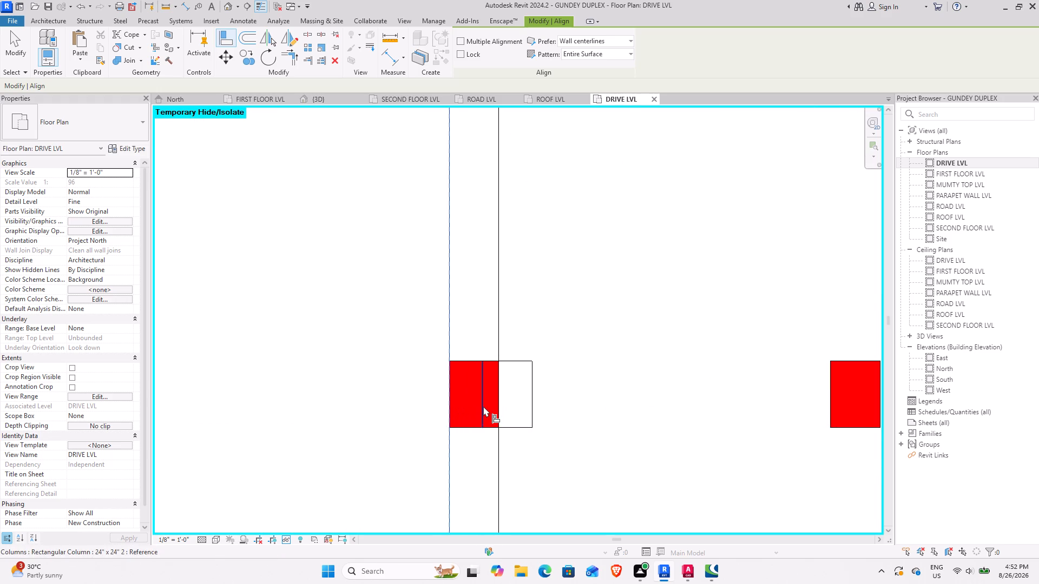
left_click(483, 406)
scroll(474, 418, "down", 12)
key("Escape")
key("Escape")
key("Escape")
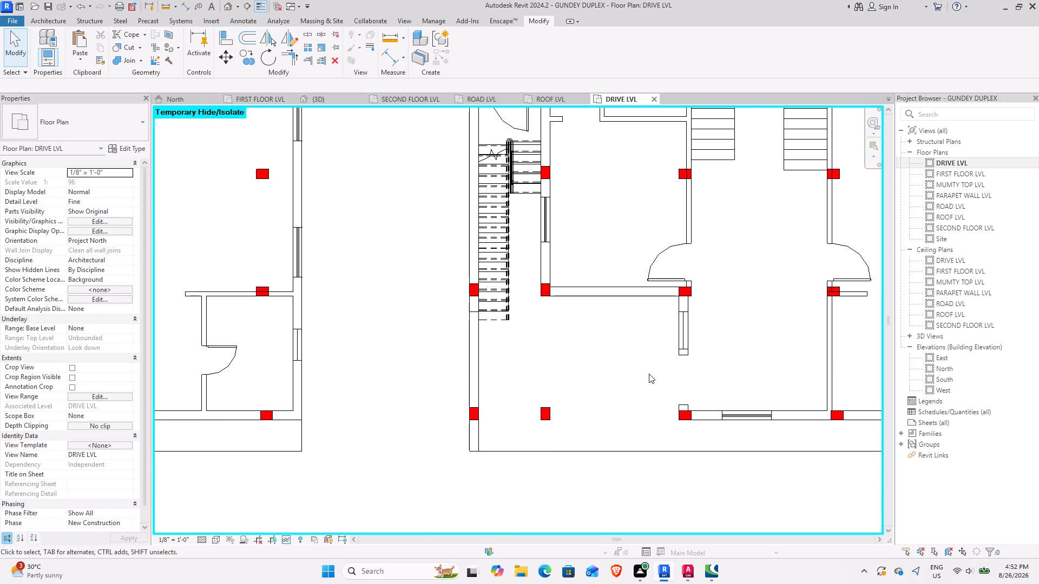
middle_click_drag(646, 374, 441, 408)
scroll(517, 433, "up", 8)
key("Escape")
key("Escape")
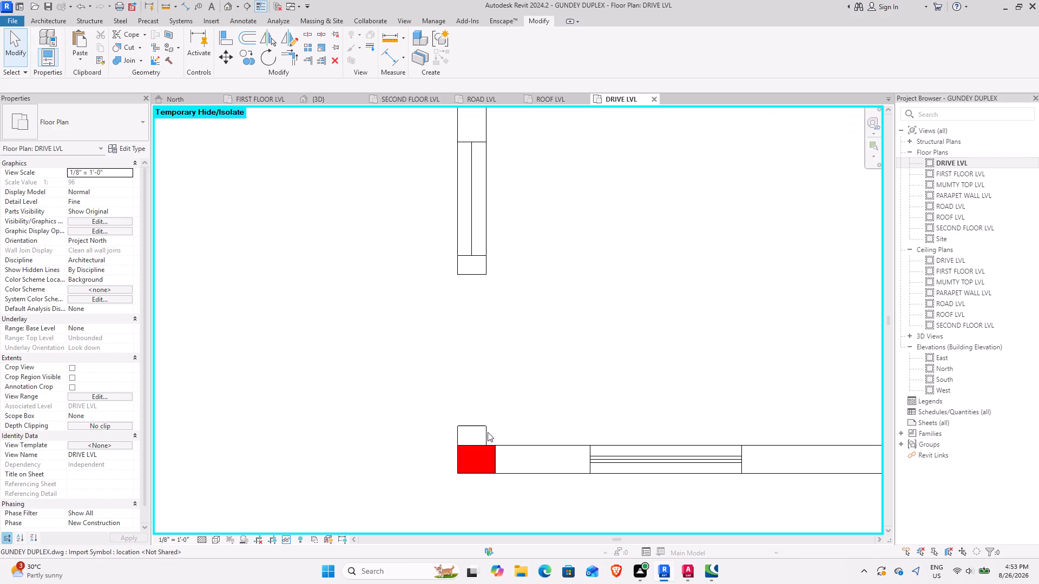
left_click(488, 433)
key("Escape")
Inspect the drive-level columns in the 3D view from the front and sides of the building.
left_click(306, 92)
left_click(319, 98)
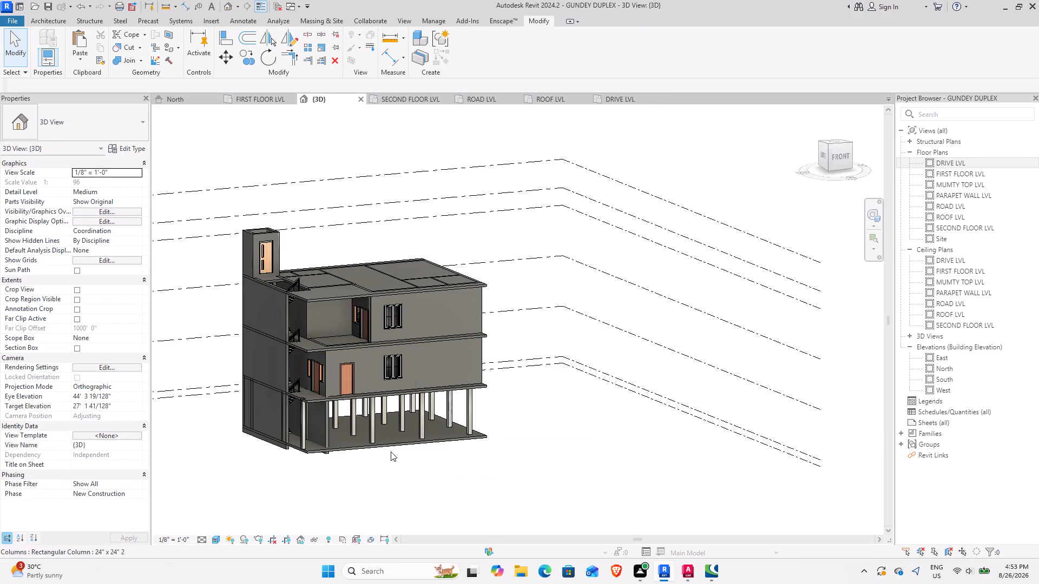
middle_click_drag(413, 495, 344, 513, "shift")
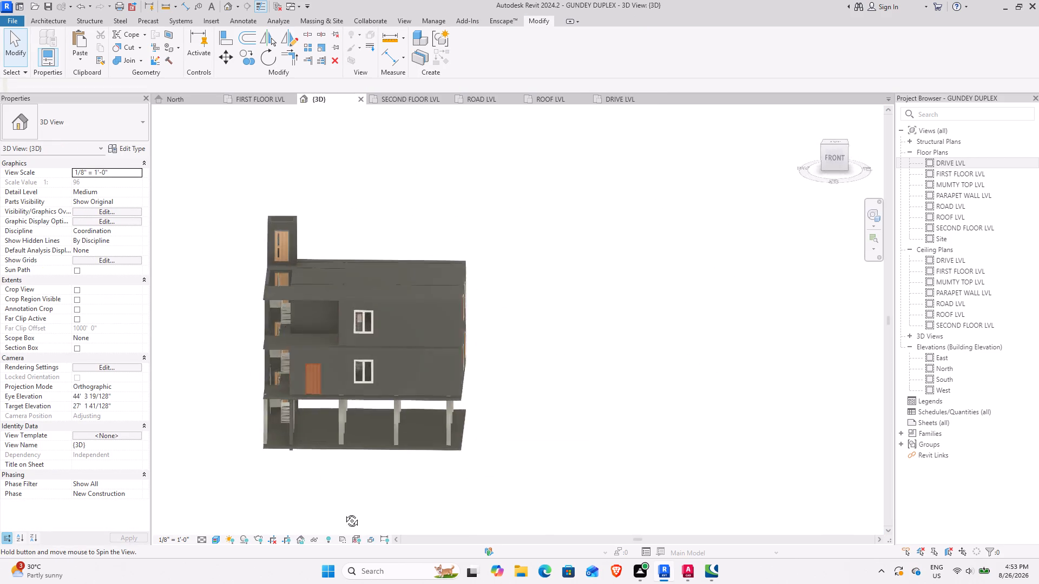
middle_click_drag(344, 513, 490, 492, "shift")
scroll(345, 459, "up", 6)
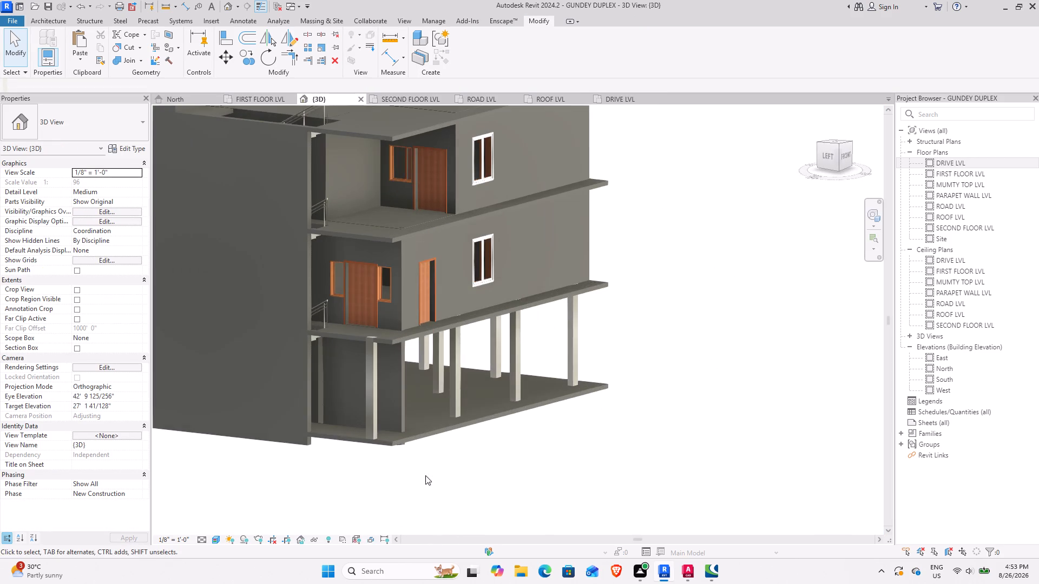
middle_click_drag(422, 475, 306, 475, "shift")
middle_click_drag(326, 475, 548, 468)
middle_click_drag(481, 478, 613, 478, "shift")
middle_click_drag(603, 479, 519, 480, "shift")
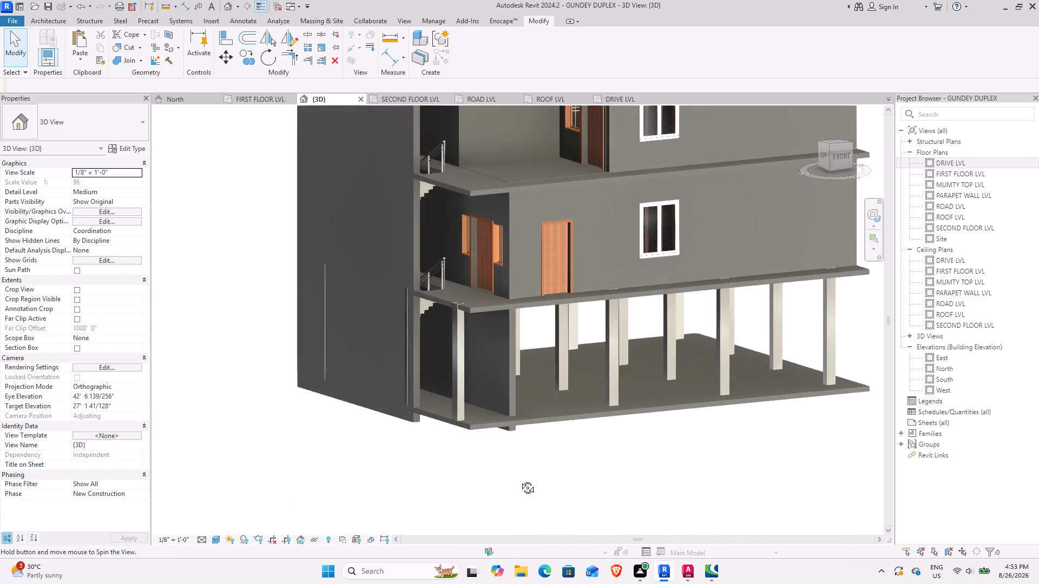
middle_click_drag(519, 480, 424, 491, "shift")
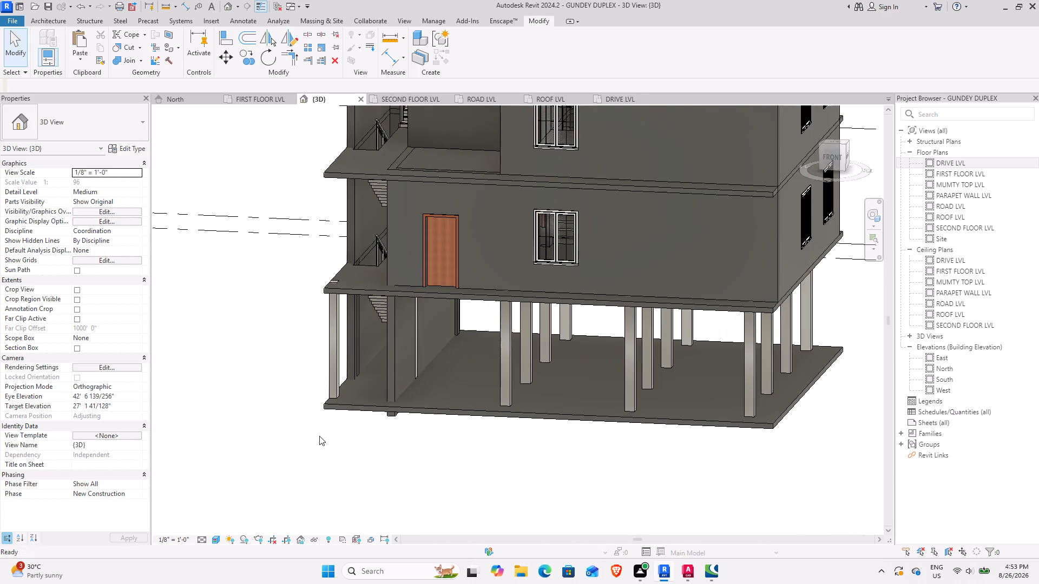
In the DRIVE LVL plan, place a 24" x 24" 2 rectangular column on the red mark at the west end of the south window wall.
left_click(616, 102)
scroll(514, 447, "down", 7)
middle_click_drag(492, 443, 532, 427)
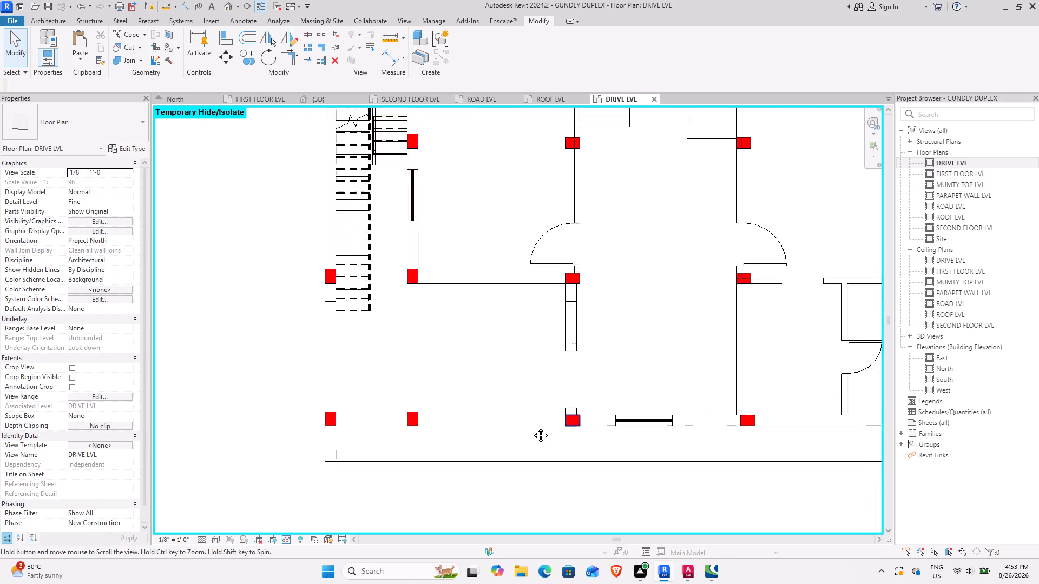
middle_click_drag(532, 427, 517, 430)
scroll(556, 436, "up", 6)
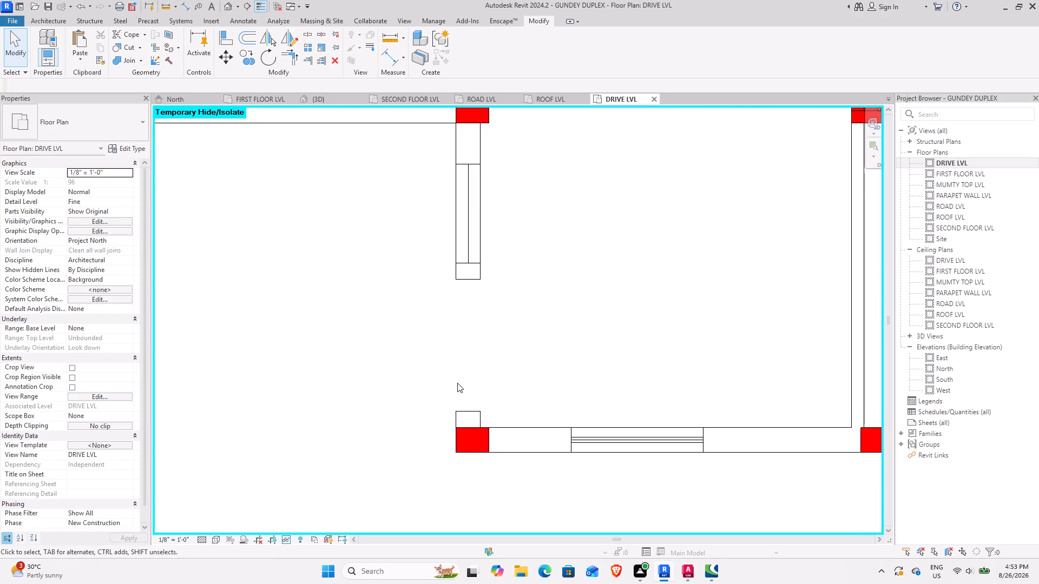
scroll(491, 395, "down", 6)
middle_click_drag(429, 388, 458, 375)
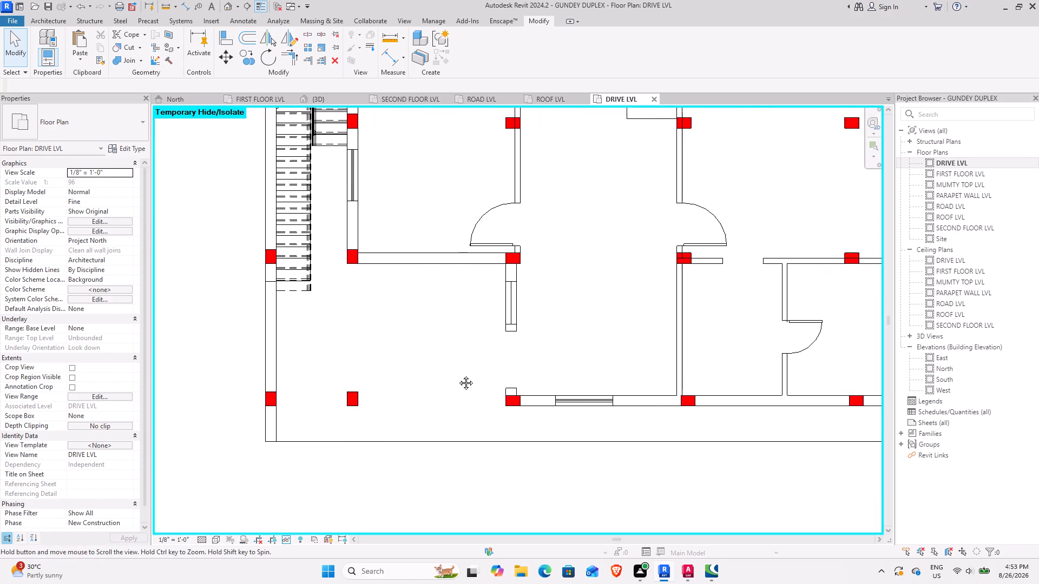
middle_click_drag(458, 375, 418, 383)
scroll(457, 400, "up", 8)
scroll(458, 400, "down", 3)
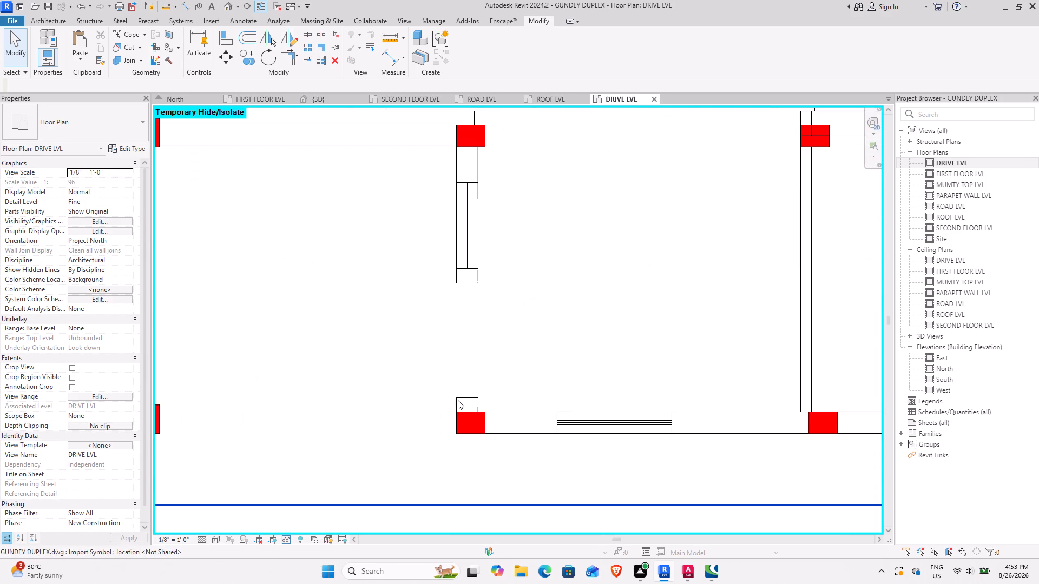
middle_click_drag(357, 400, 527, 348)
left_click(328, 377)
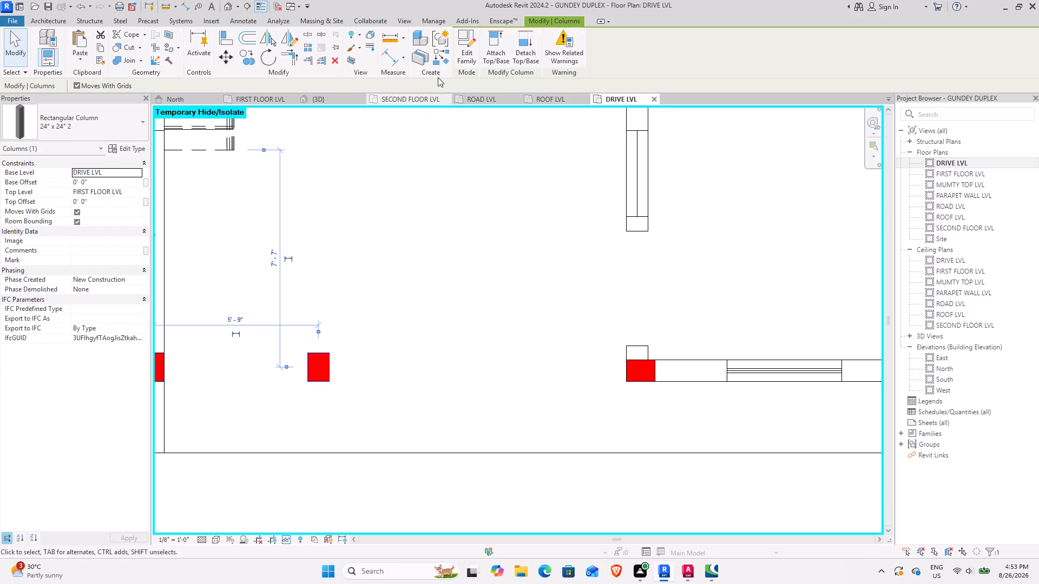
left_click(439, 56)
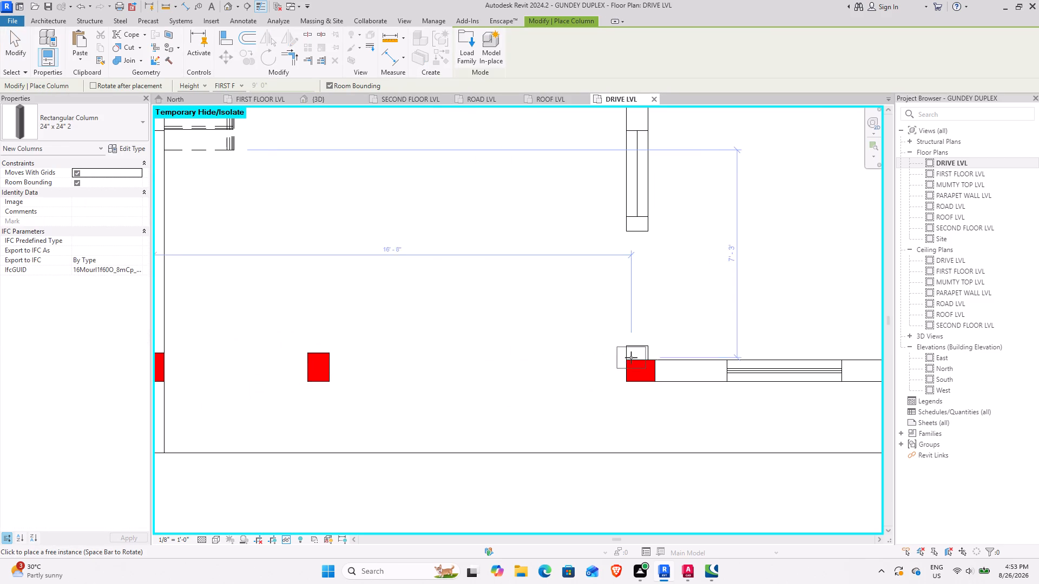
key("space")
key("space")
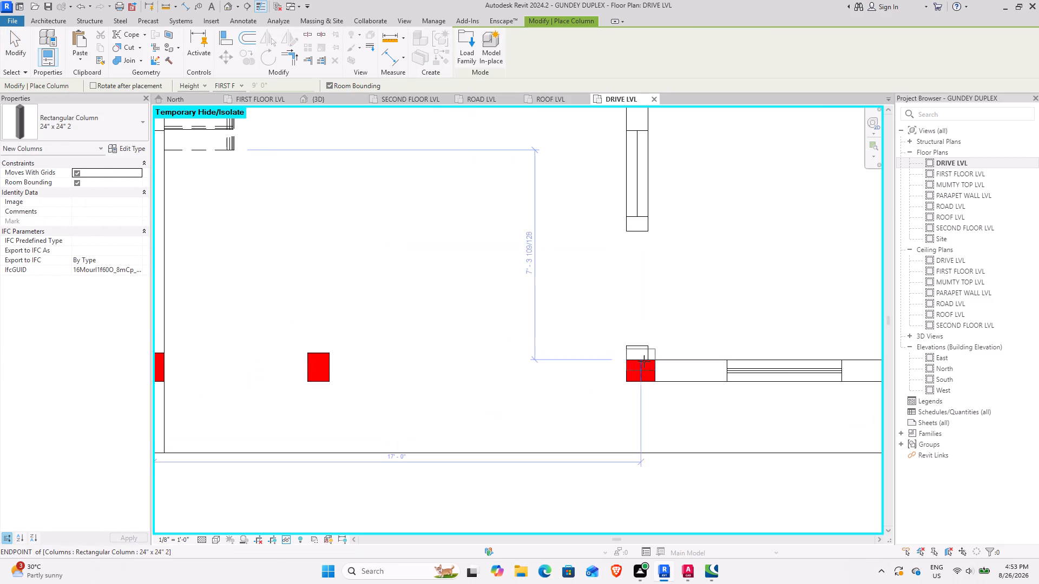
left_click(645, 367)
scroll(501, 381, "down", 3)
middle_click_drag(499, 381, 594, 388)
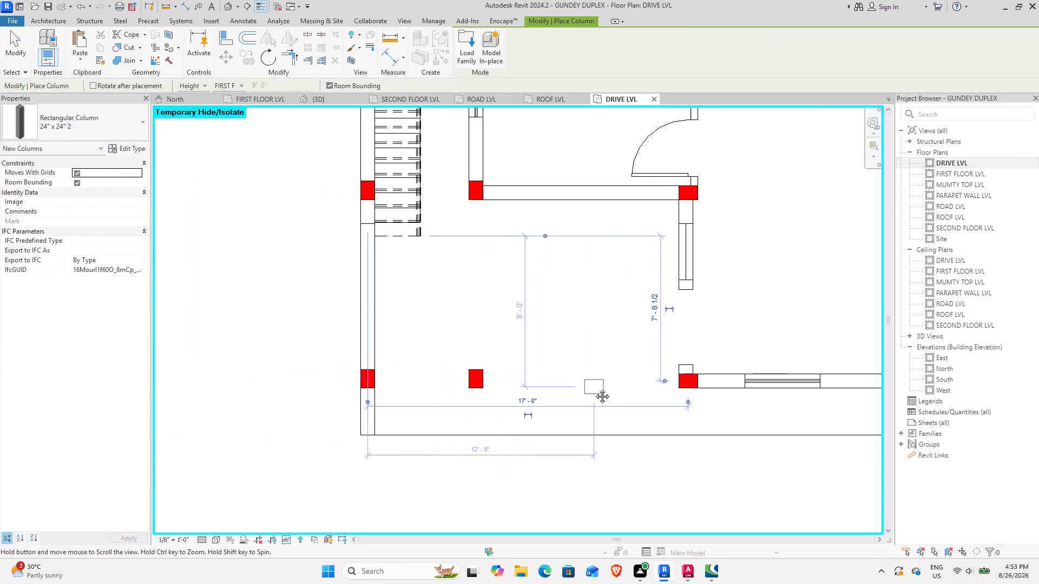
End column placement and check the columns across the eastern and northern parts of the DRIVE LVL plan.
middle_click_drag(594, 388, 582, 393)
key("Escape")
key("Escape")
key("Escape")
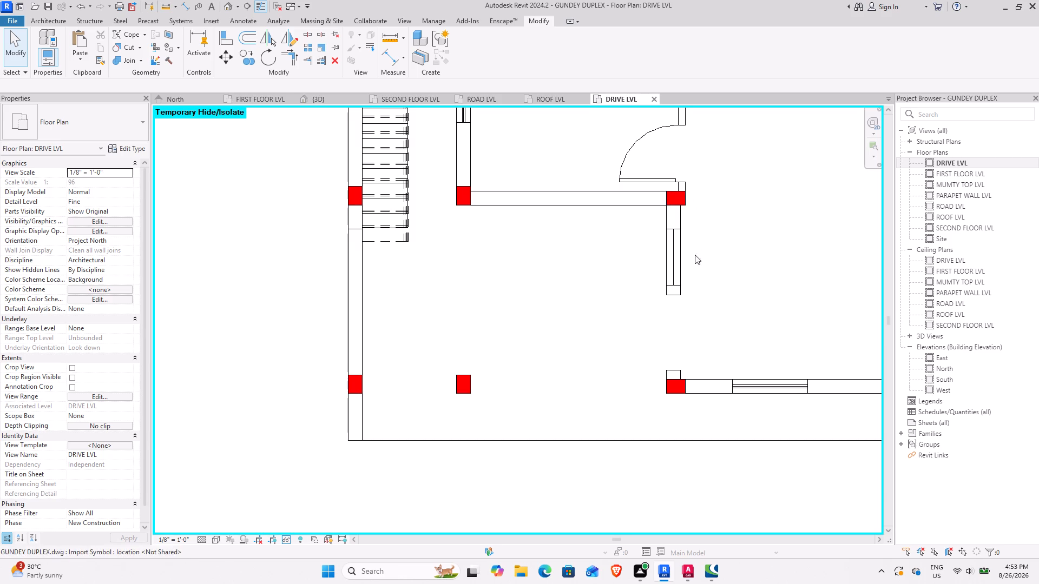
middle_click_drag(680, 268, 345, 348)
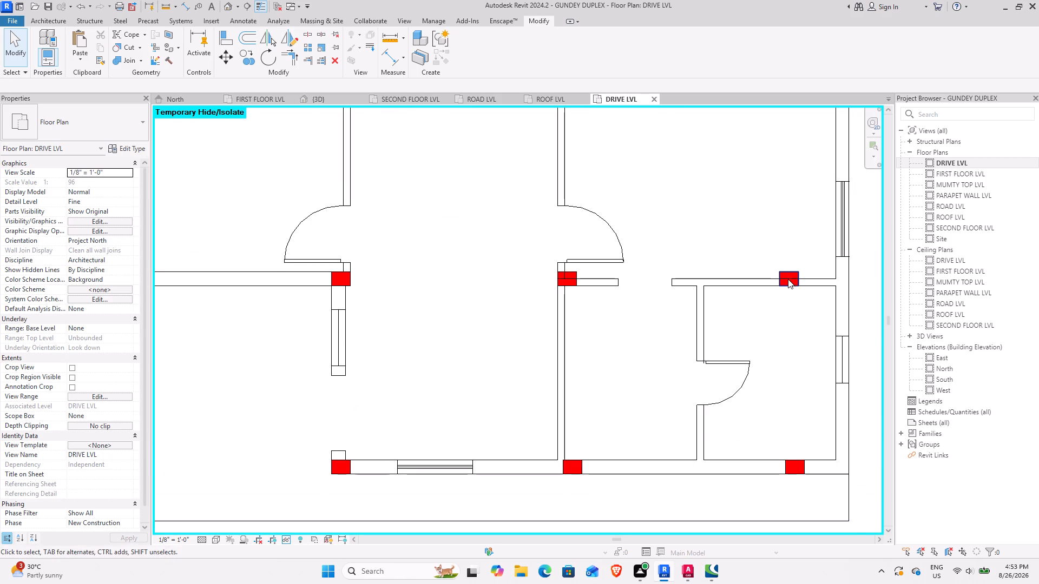
middle_click_drag(589, 243, 602, 559)
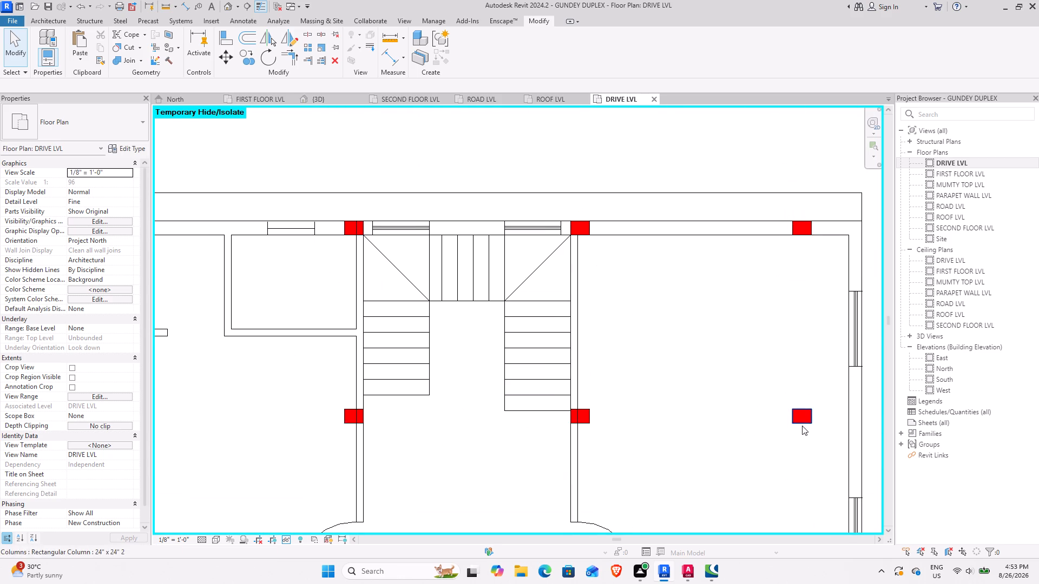
Inspect the drive-level columns beneath the building in the 3D view from the front and the west side.
left_click(323, 96)
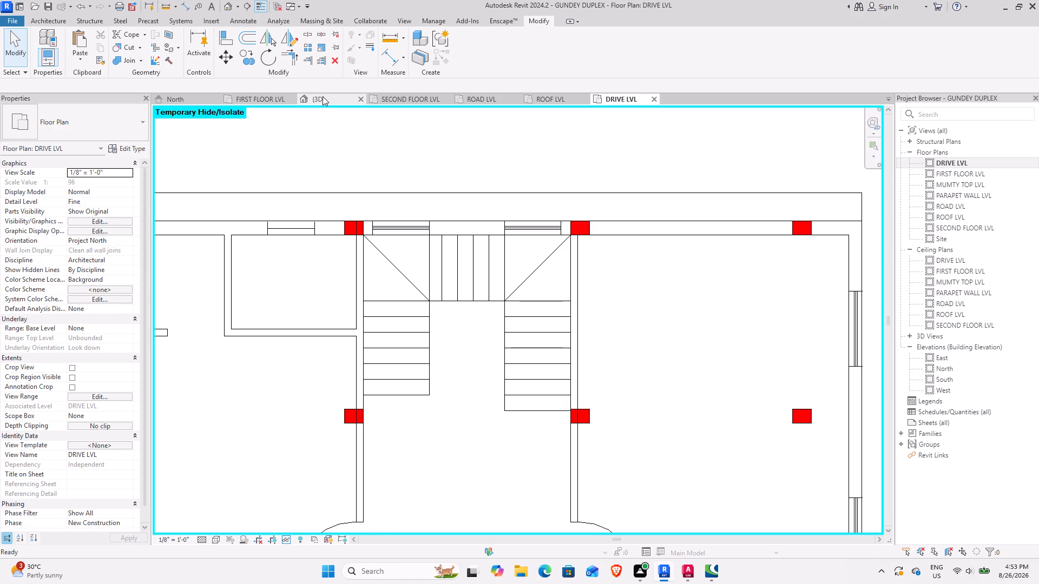
scroll(435, 444, "down", 4)
middle_click_drag(441, 444, 535, 456, "shift")
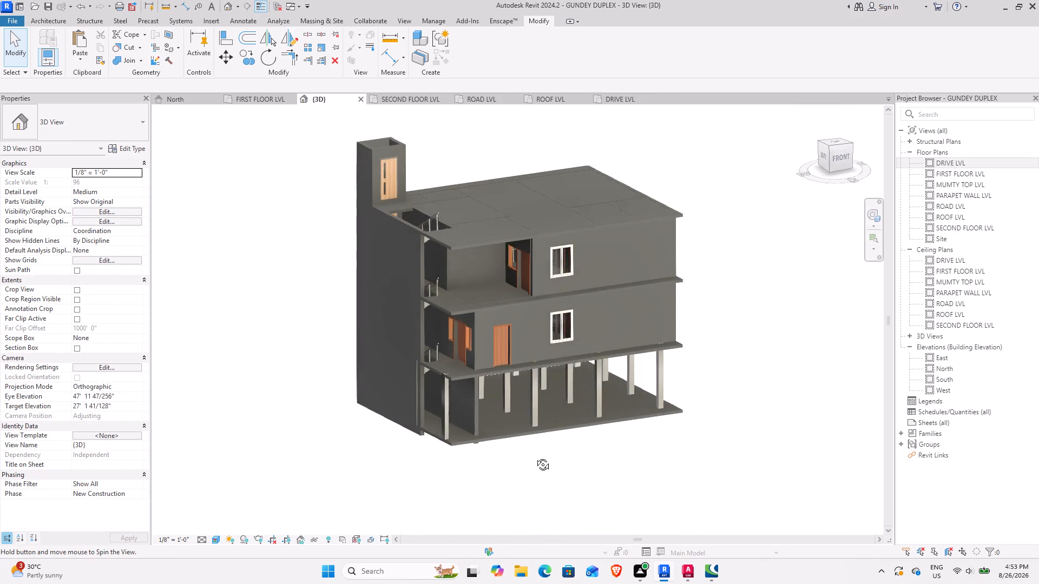
middle_click_drag(535, 456, 554, 463, "shift")
scroll(534, 236, "up", 3)
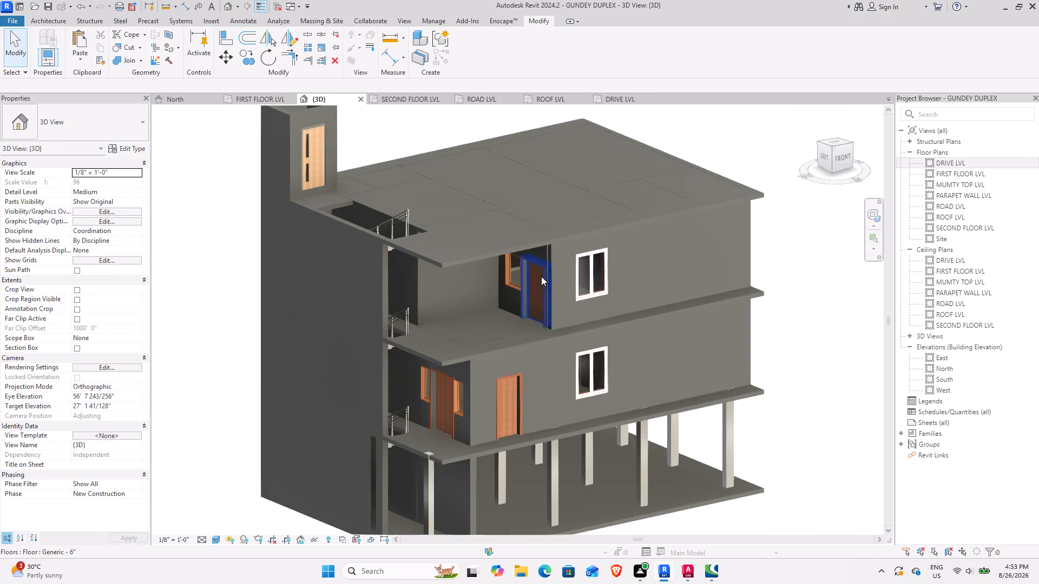
middle_click_drag(495, 381, 513, 380, "shift")
middle_click_drag(511, 401, 490, 304)
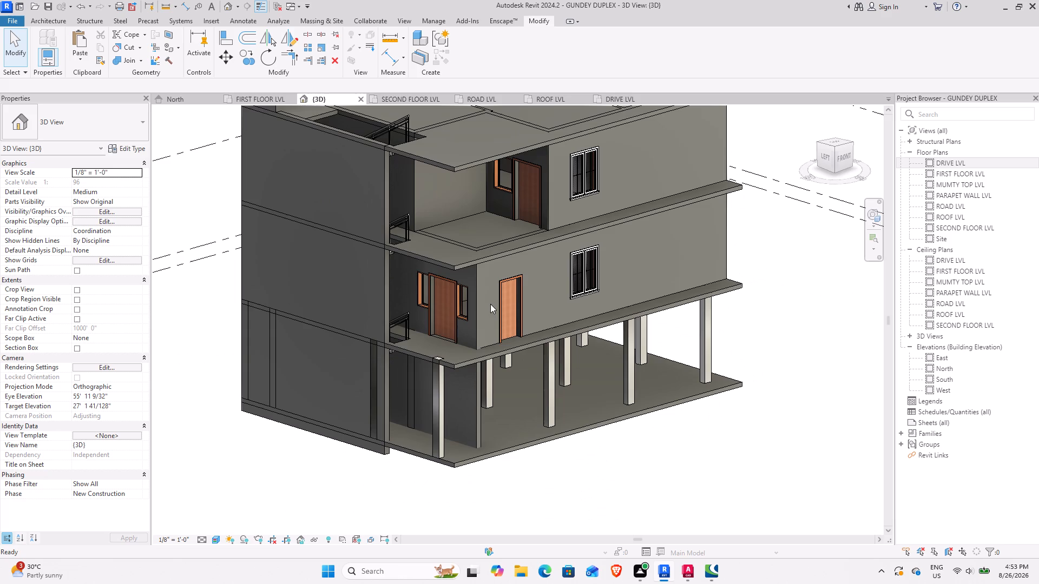
scroll(491, 421, "up", 1)
middle_click_drag(469, 409, 367, 403, "shift")
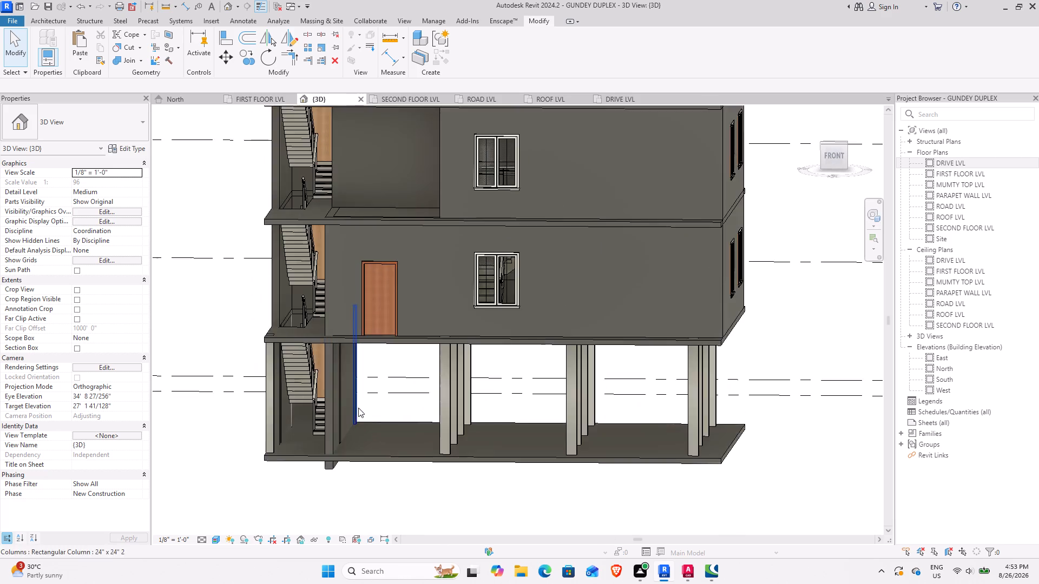
scroll(358, 411, "down", 4)
middle_click_drag(355, 431, 392, 495)
middle_click_drag(372, 493, 359, 413)
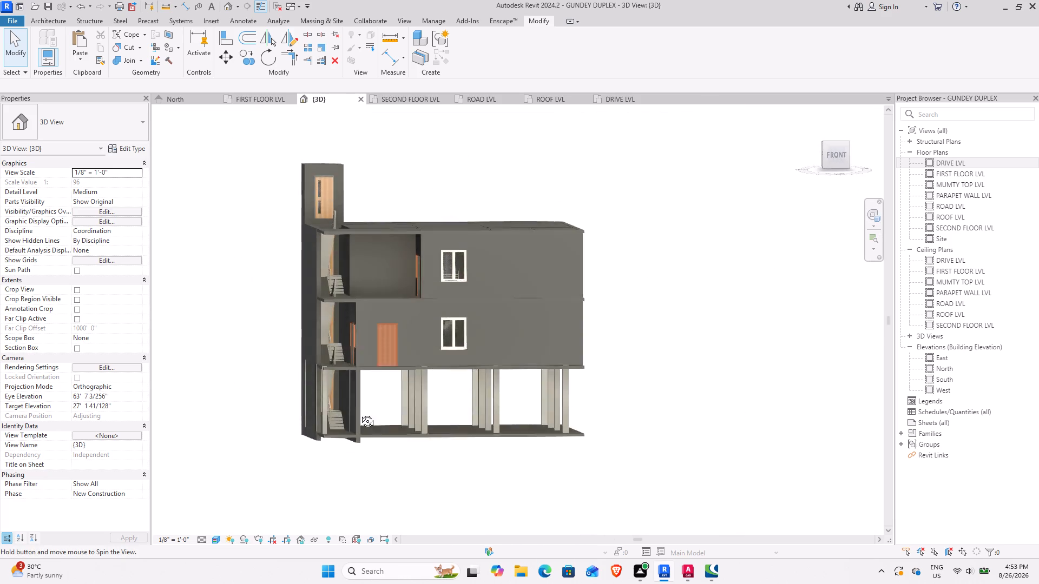
middle_click_drag(359, 413, 445, 444)
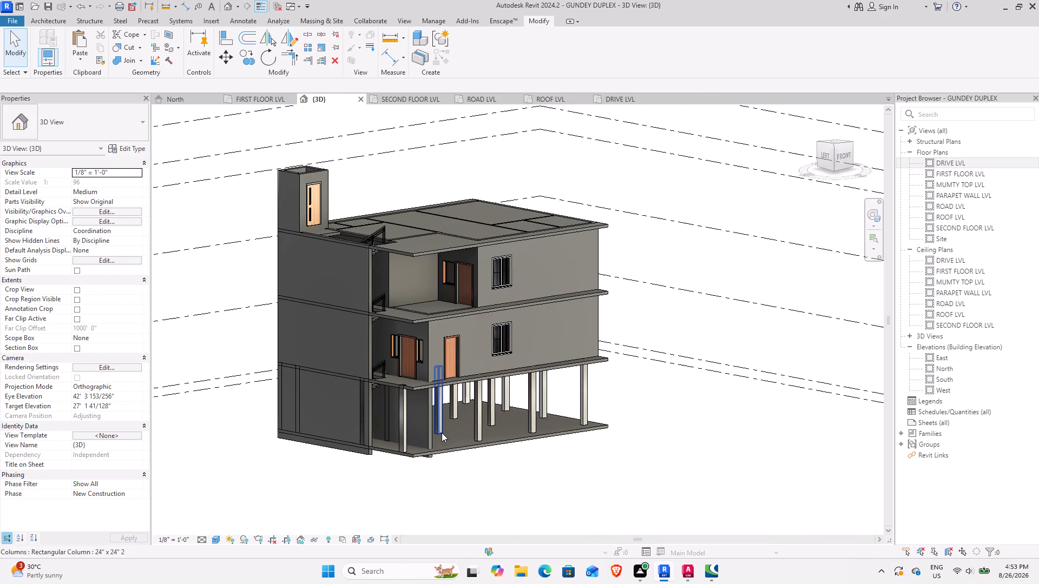
middle_click_drag(353, 304, 284, 290, "shift")
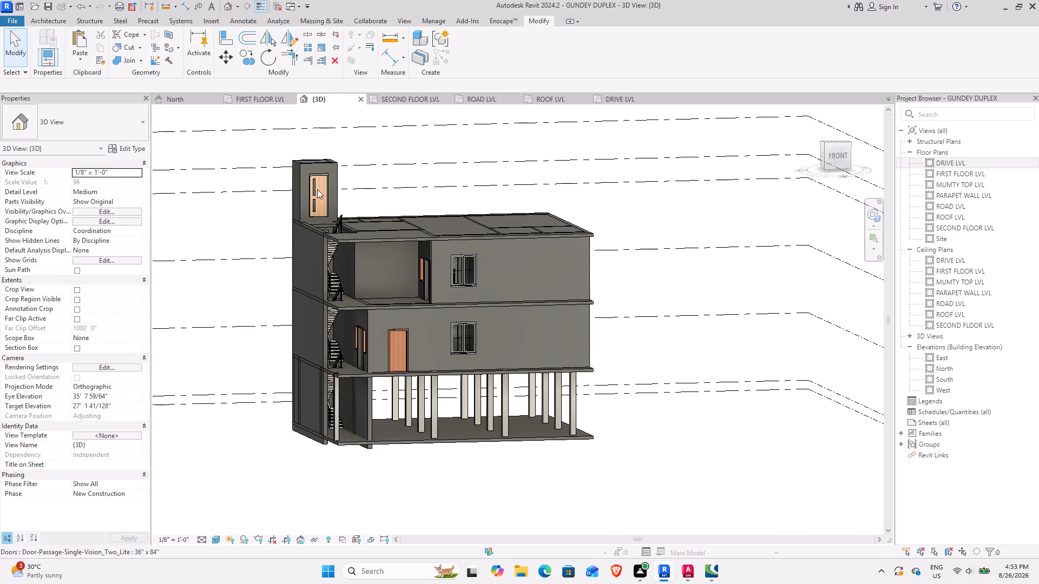
Examine the rooftop stair tower, its door and the stair opening in the roof slab in the 3D view.
scroll(336, 335, "down", 3)
middle_click_drag(326, 343, 328, 407, "shift")
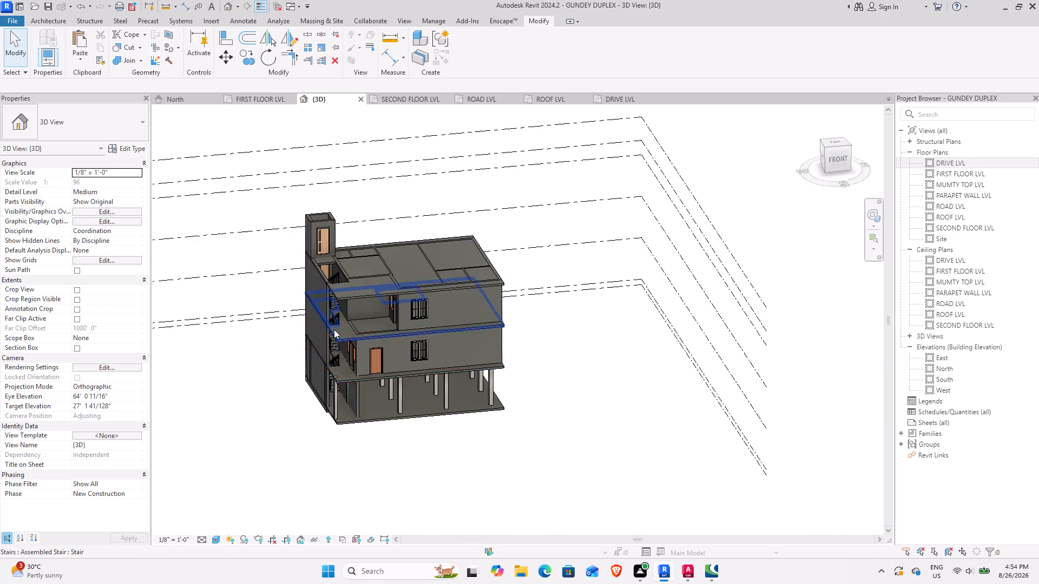
middle_click_drag(334, 329, 352, 482)
scroll(348, 387, "up", 6)
middle_click_drag(360, 454, 341, 374)
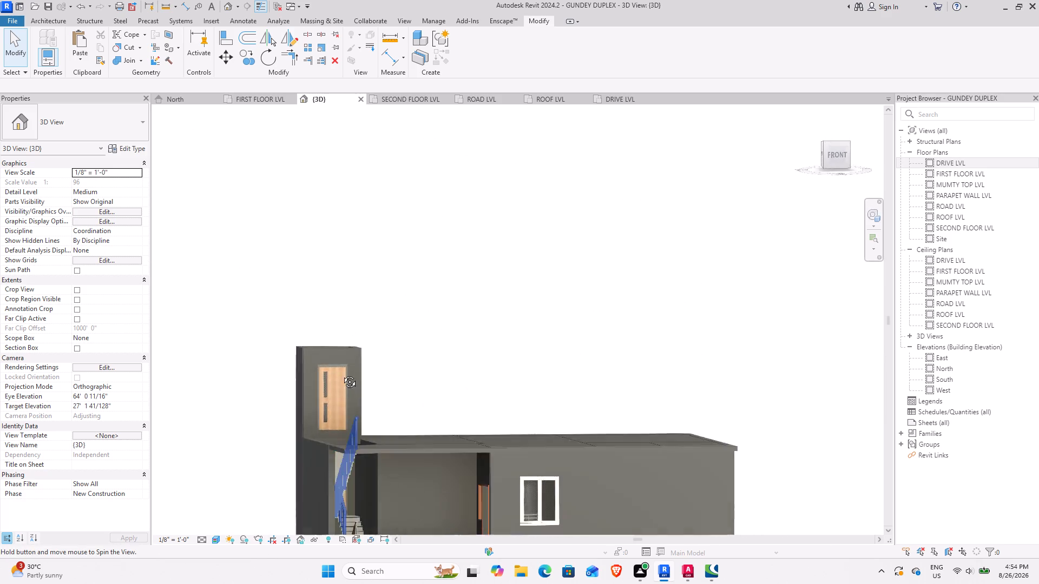
middle_click_drag(341, 374, 275, 404)
middle_click_drag(304, 424, 356, 434)
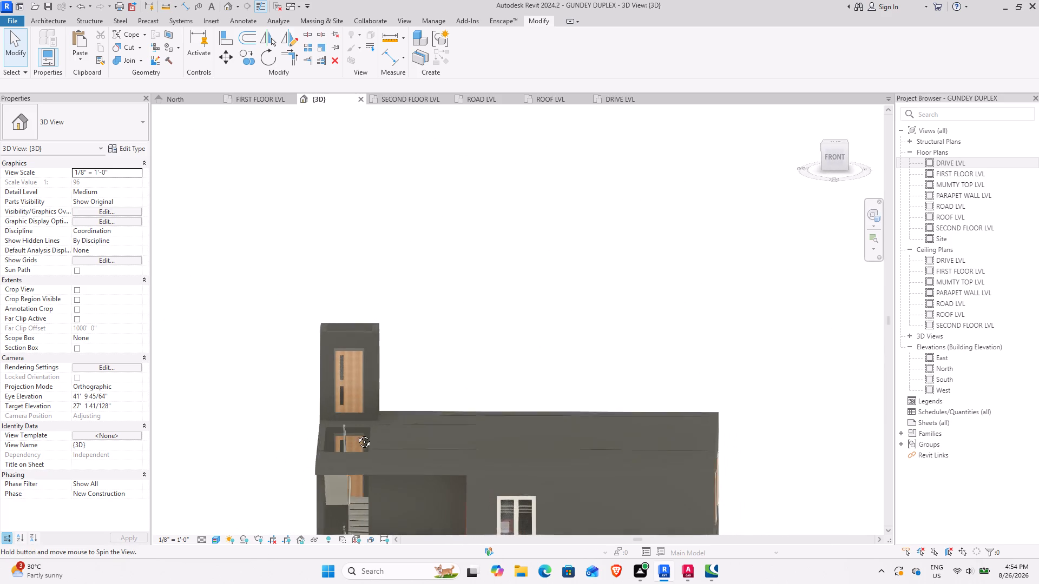
middle_click_drag(356, 434, 359, 442)
scroll(351, 353, "up", 3)
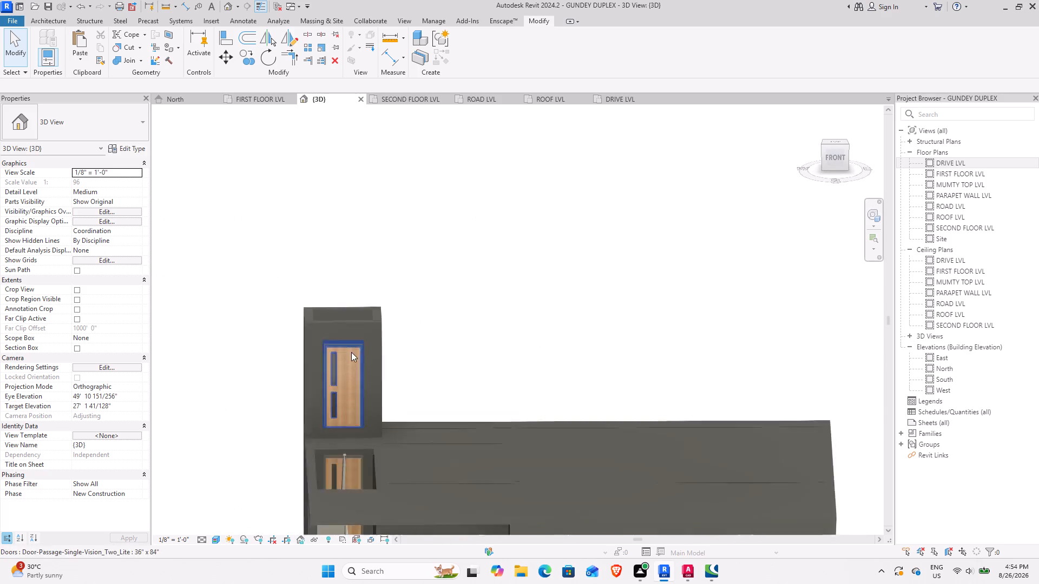
scroll(351, 352, "up", 4)
scroll(368, 483, "down", 3)
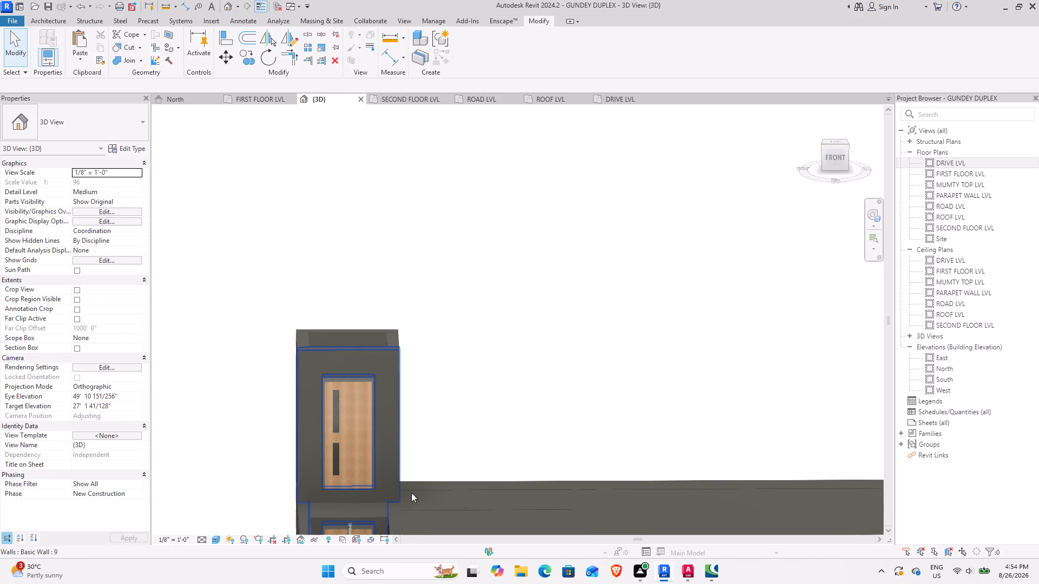
middle_click_drag(394, 486, 351, 322)
scroll(311, 455, "down", 3)
middle_click_drag(308, 462, 310, 485, "shift")
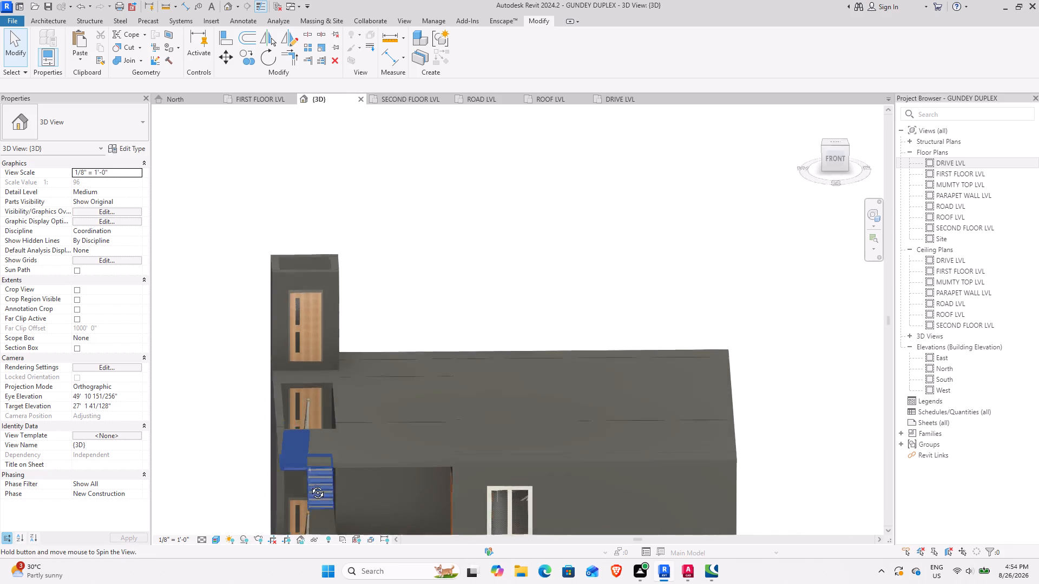
middle_click_drag(310, 485, 293, 536, "shift")
middle_click_drag(365, 430, 381, 289)
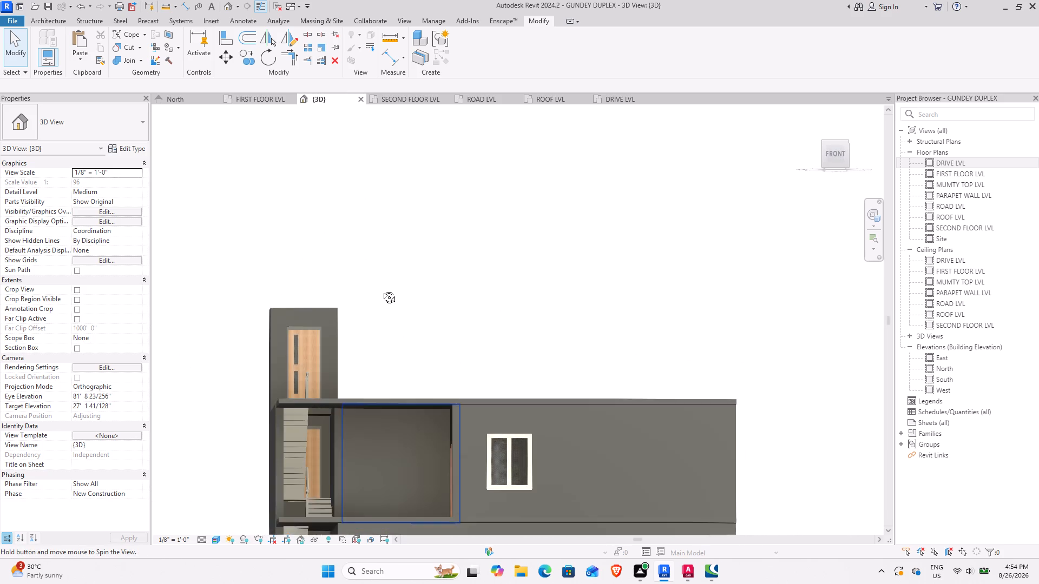
middle_click_drag(381, 289, 370, 293)
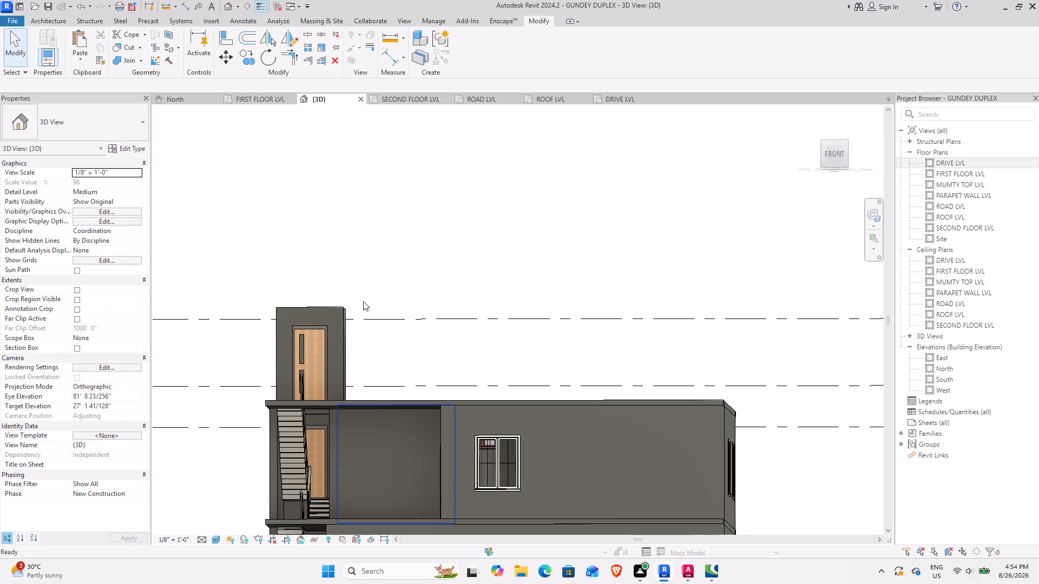
middle_click_drag(343, 330, 366, 412)
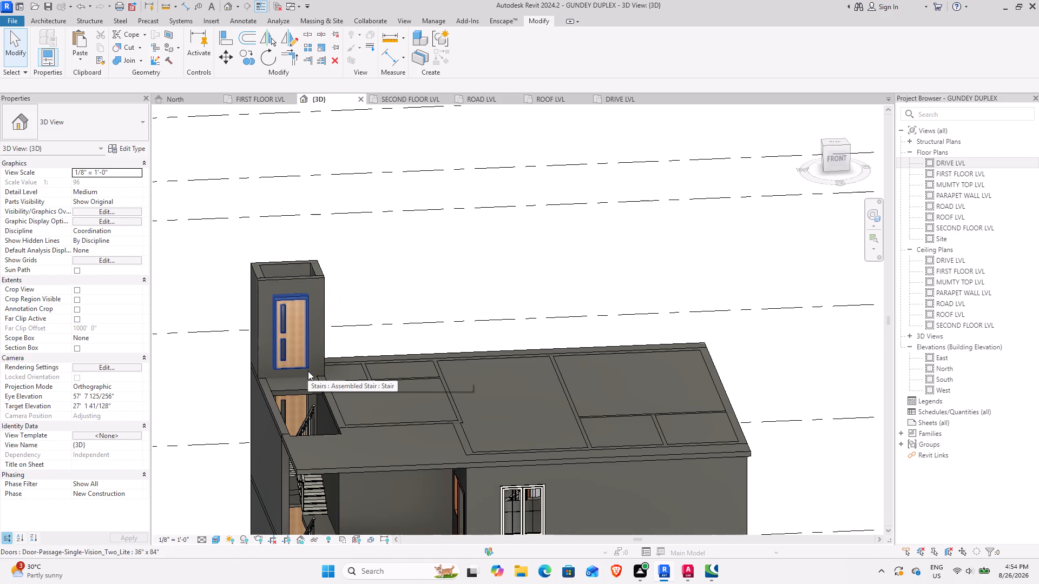
middle_click_drag(312, 387, 280, 416)
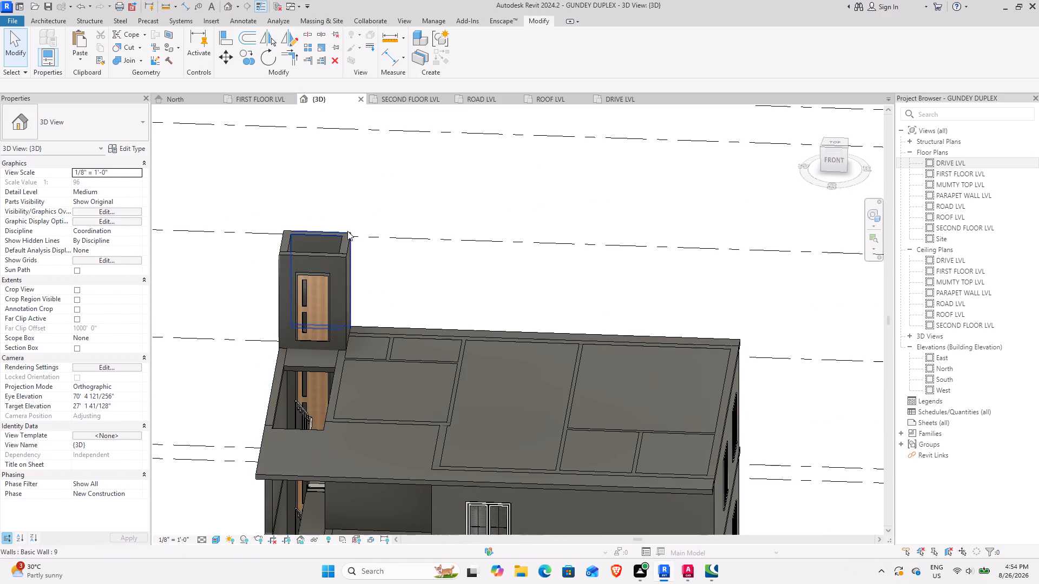
middle_click_drag(304, 440, 479, 399)
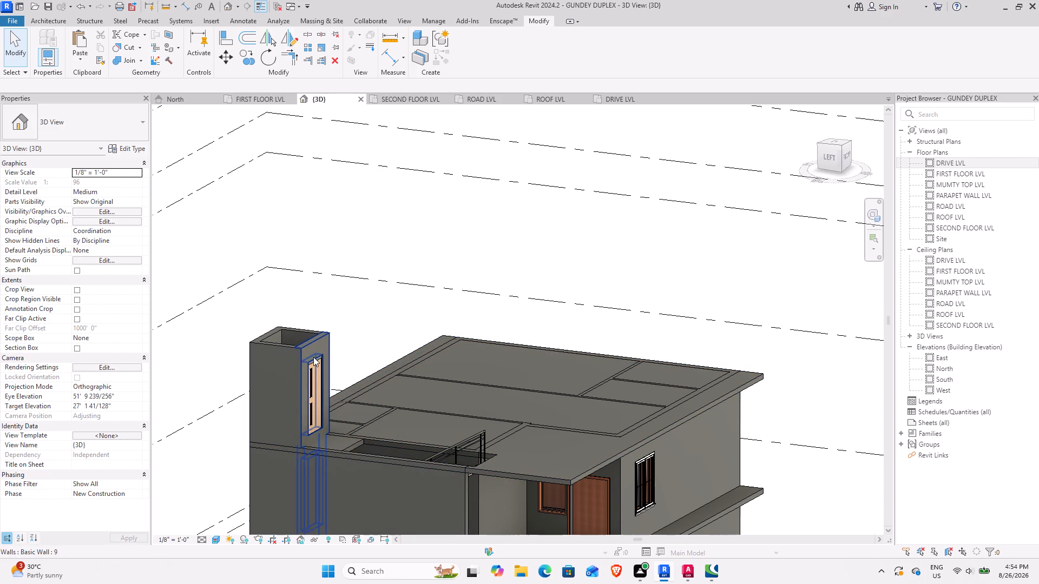
middle_click_drag(426, 470, 394, 454)
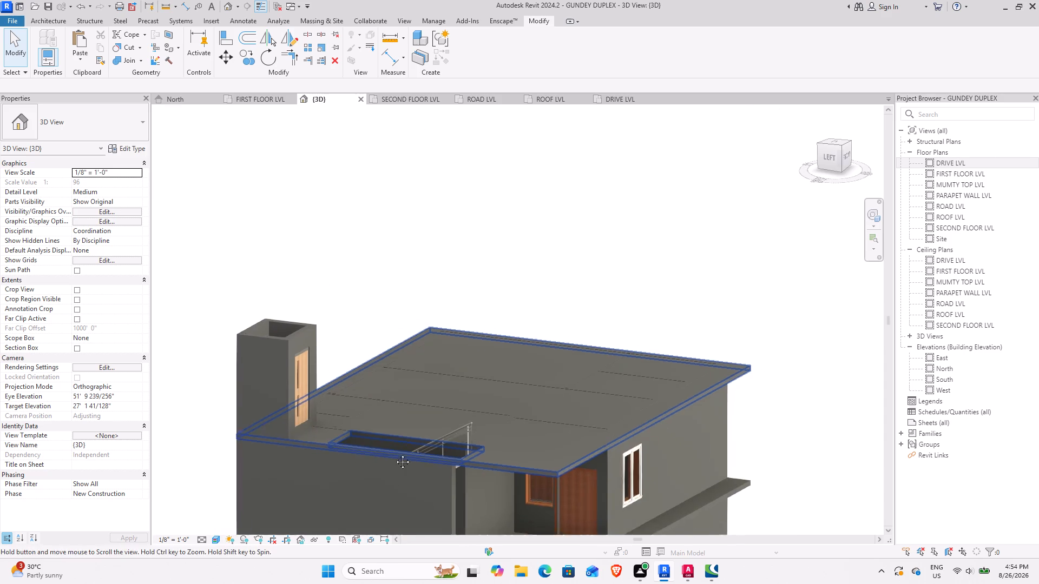
middle_click_drag(394, 454, 363, 434)
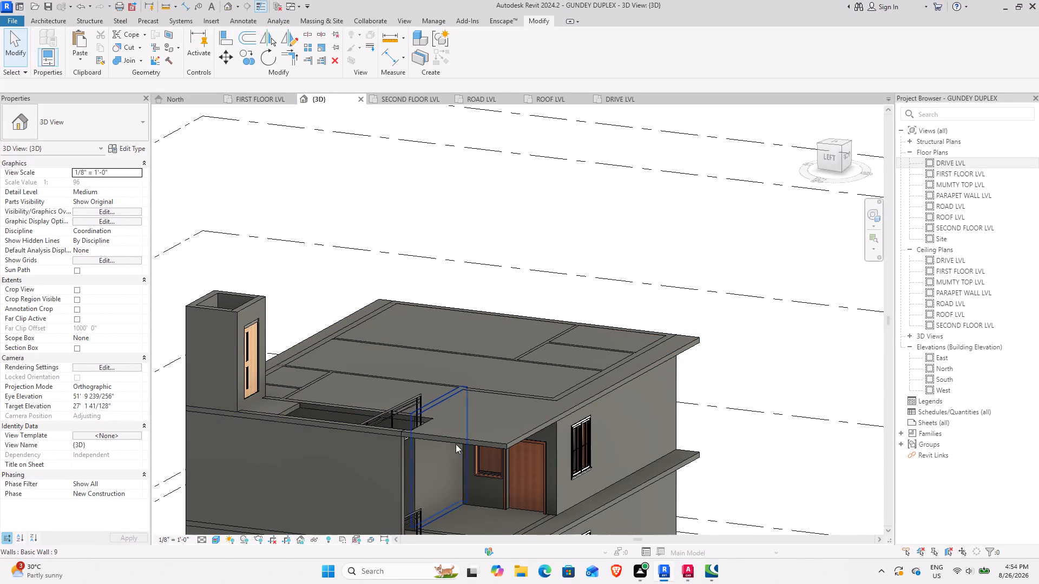
Examine the upper-floor balconies, the west wall and the full building height in 3D from the west side and front.
middle_click_drag(453, 436, 352, 331, "shift")
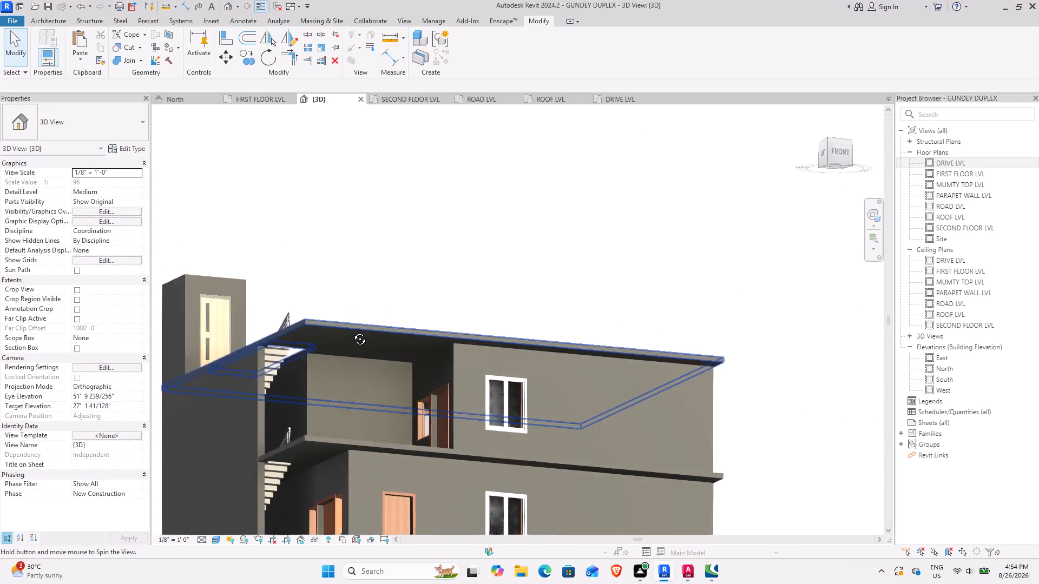
middle_click_drag(352, 331, 349, 384, "shift")
middle_click_drag(412, 424, 532, 439, "shift")
middle_click_drag(549, 451, 453, 368)
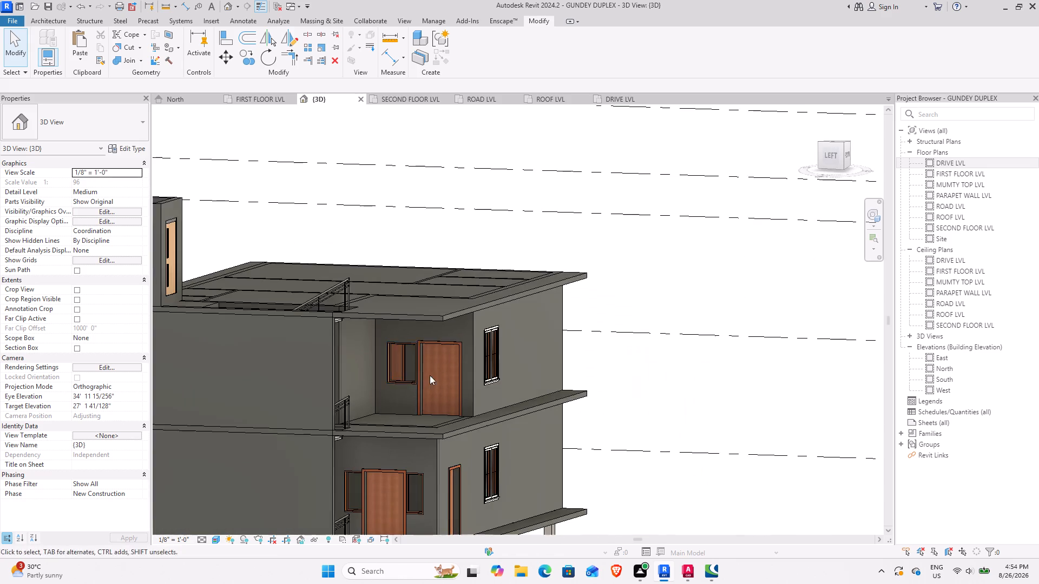
middle_click_drag(404, 387, 464, 363, "shift")
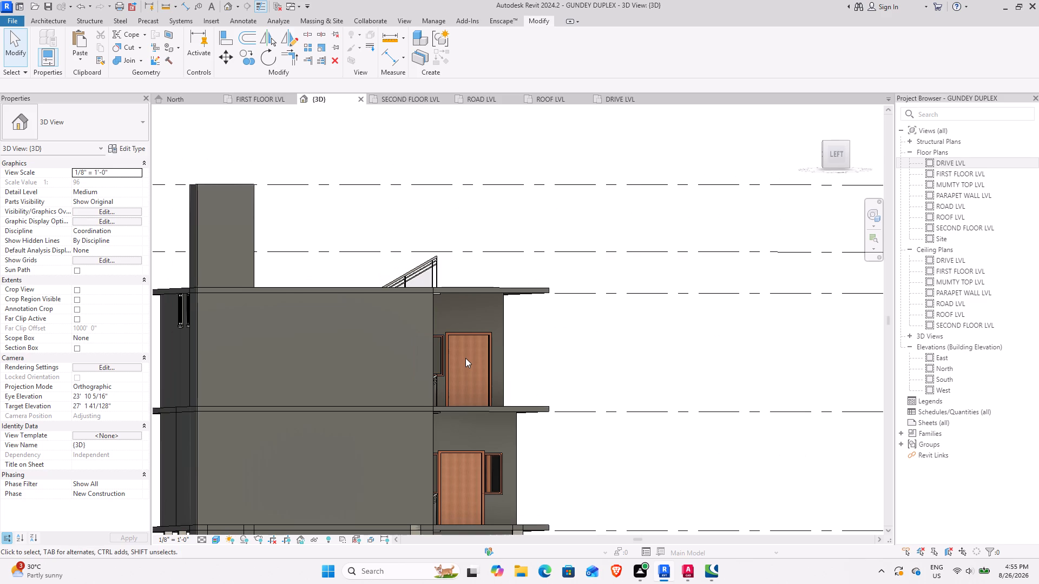
scroll(538, 250, "down", 4)
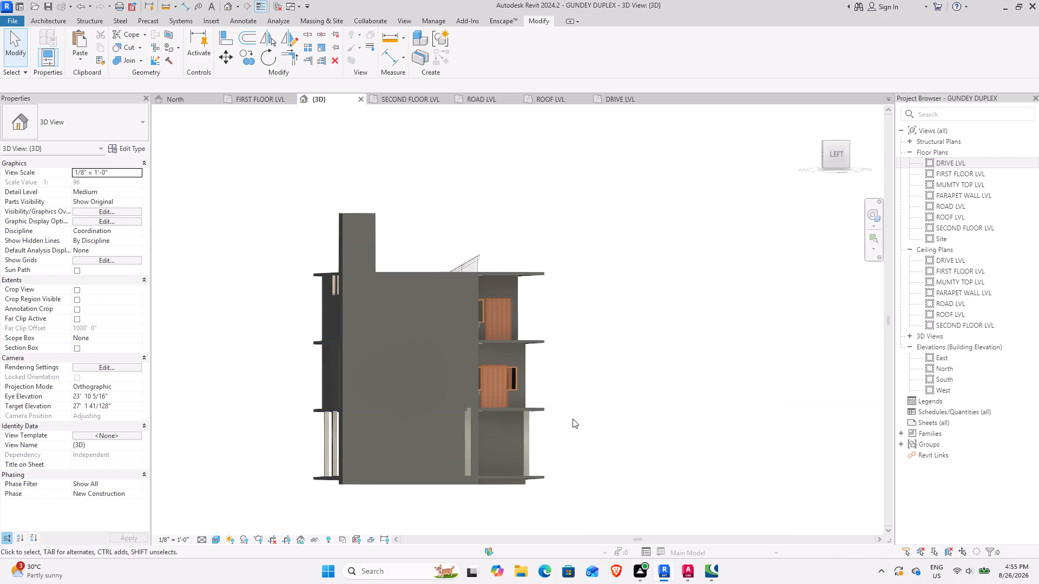
middle_click_drag(537, 417, 314, 414)
middle_click(418, 436, "shift")
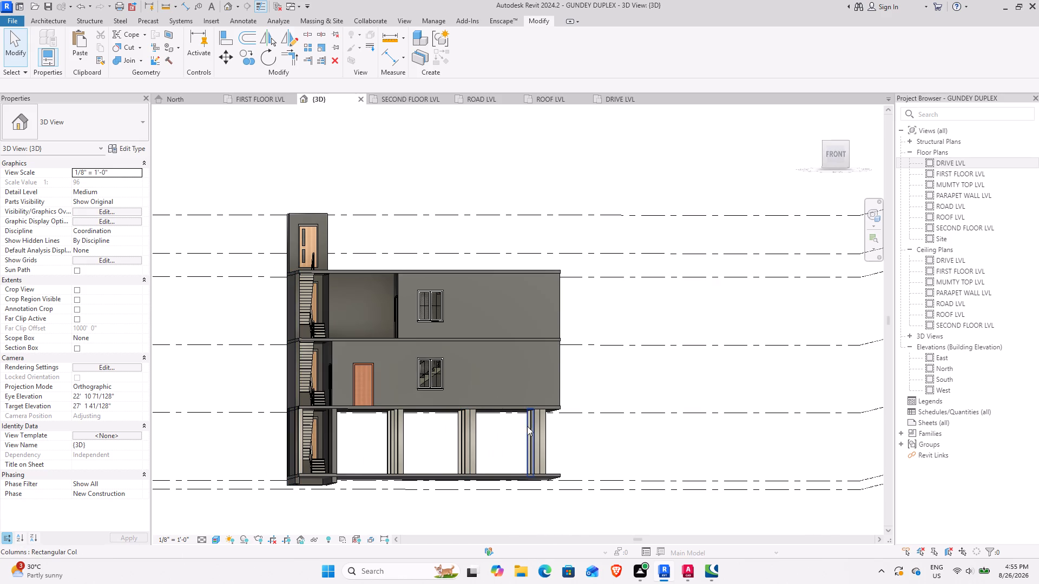
Select all instances of the 24" x 24" 2 rectangular column and set their top level to SECOND FLOOR LVL.
left_click(476, 443)
type("SA")
left_click(136, 194)
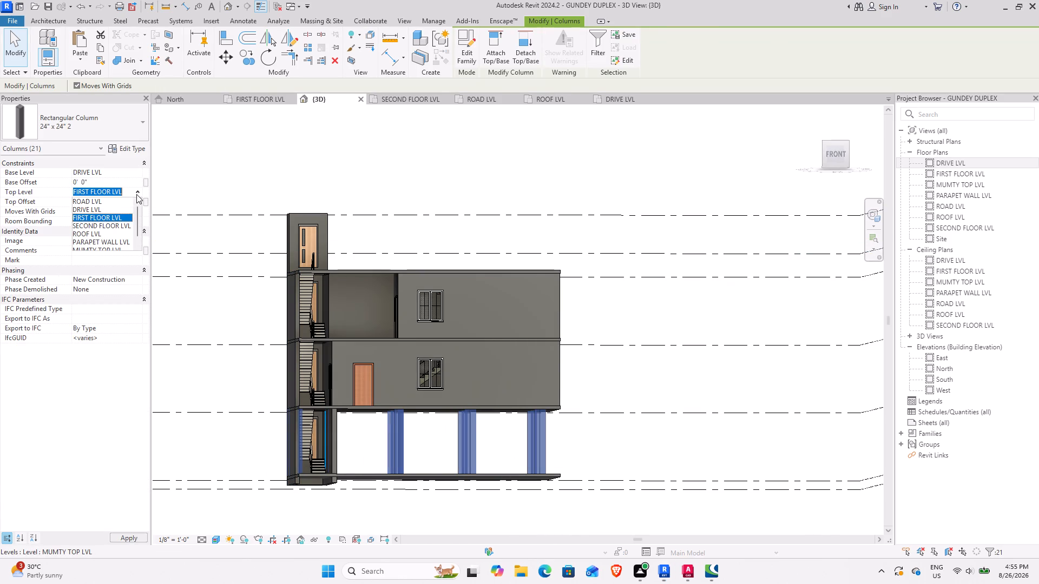
left_click(94, 228)
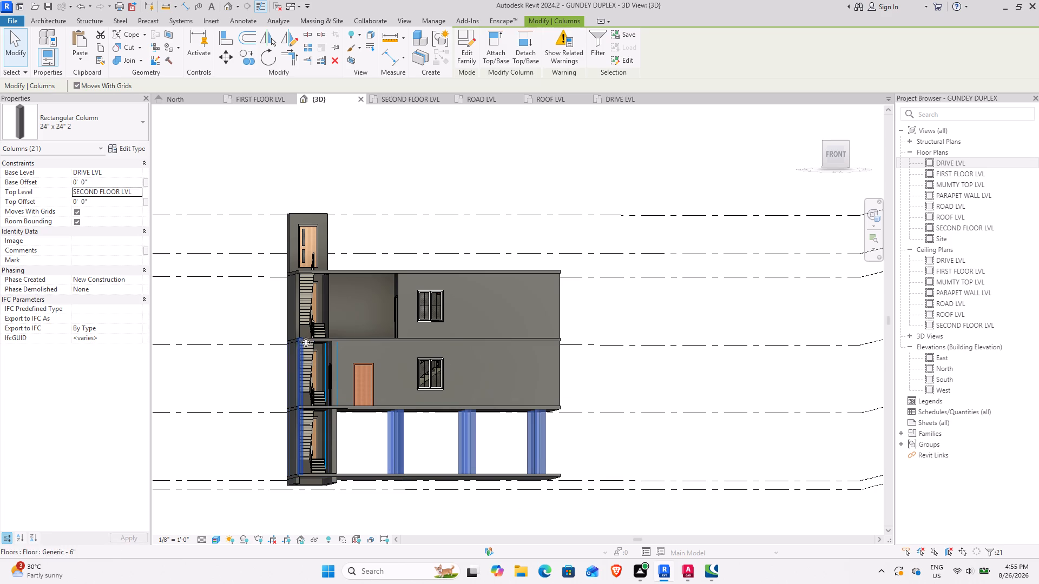
Set the top level of all the selected 24" x 24" 2 columns to ROOF LVL.
scroll(340, 291, "up", 4)
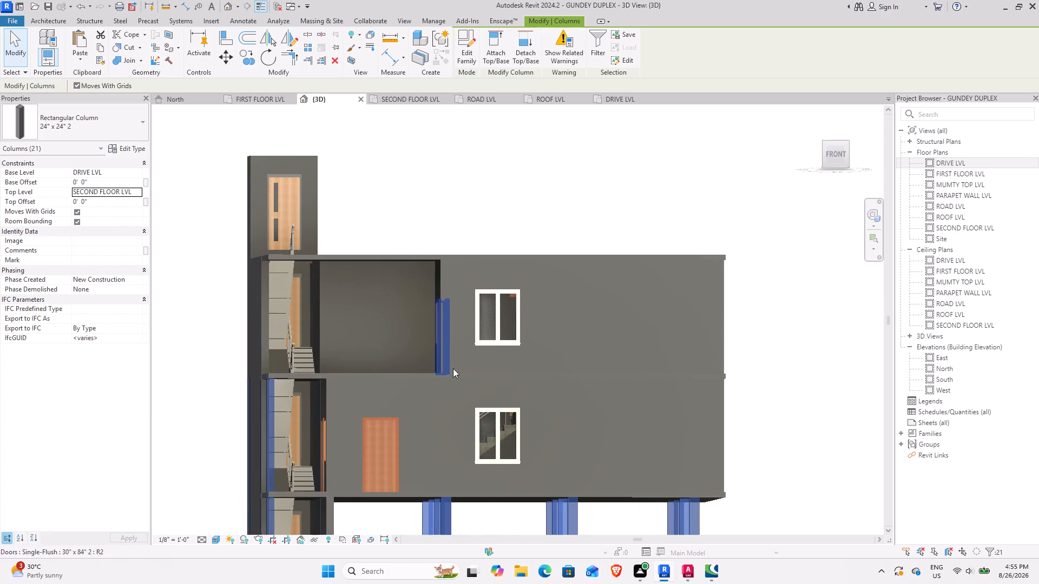
left_click(136, 188)
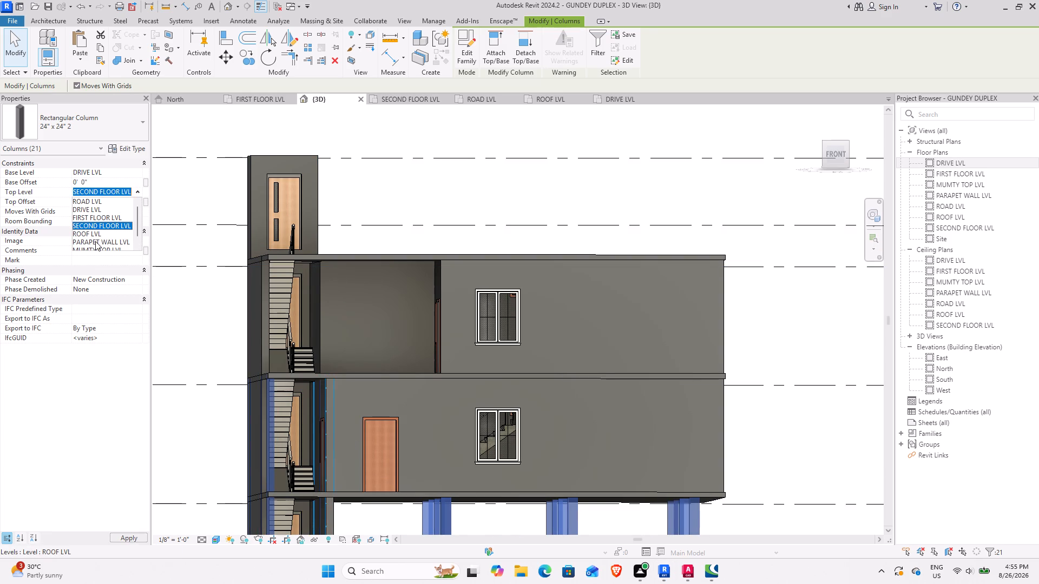
scroll(95, 241, "down", 2)
scroll(95, 240, "up", 1)
left_click(95, 234)
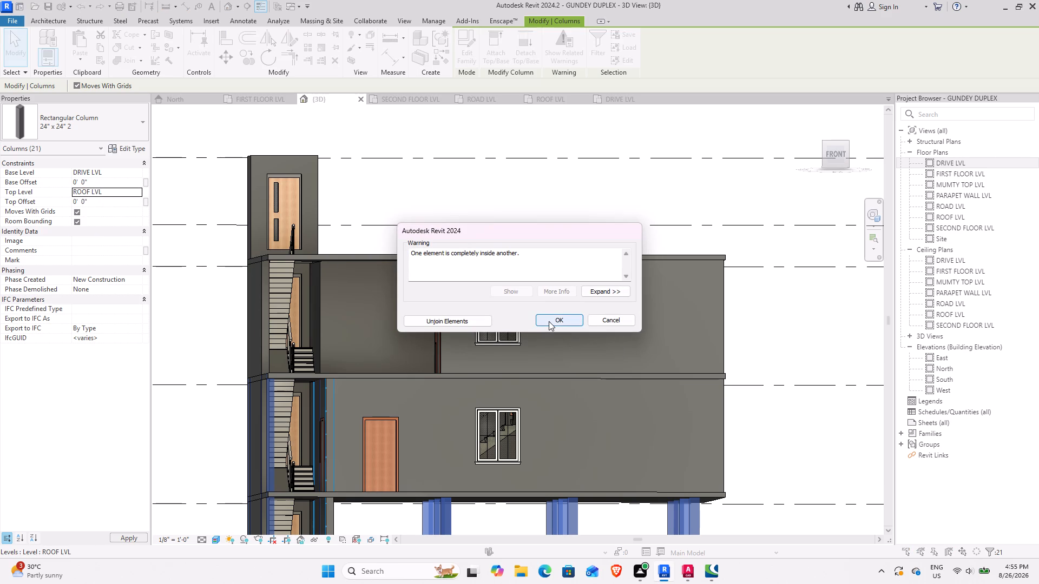
left_click(549, 321)
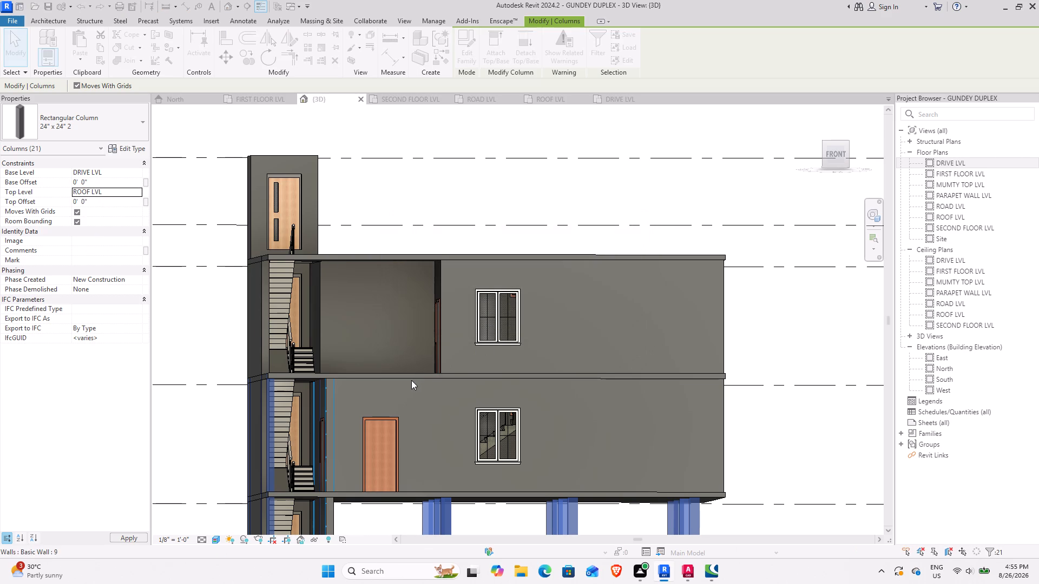
Clear the column selection and examine the extended columns in 3D from the front and left sides, up to the full building.
middle_click_drag(409, 380, 418, 406, "shift")
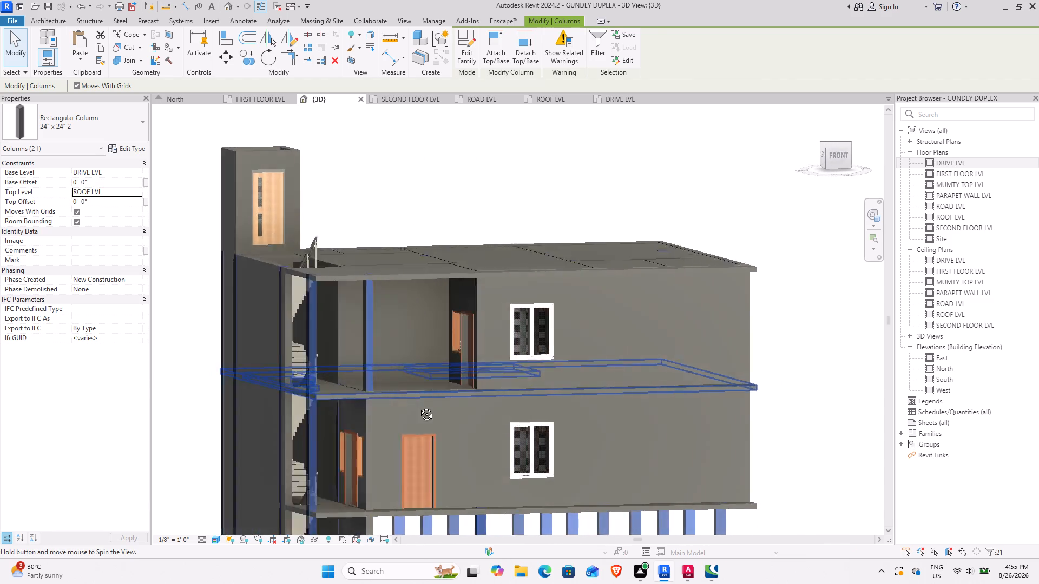
middle_click_drag(418, 406, 365, 427, "shift")
scroll(351, 431, "down", 3)
middle_click_drag(328, 437, 463, 486, "shift")
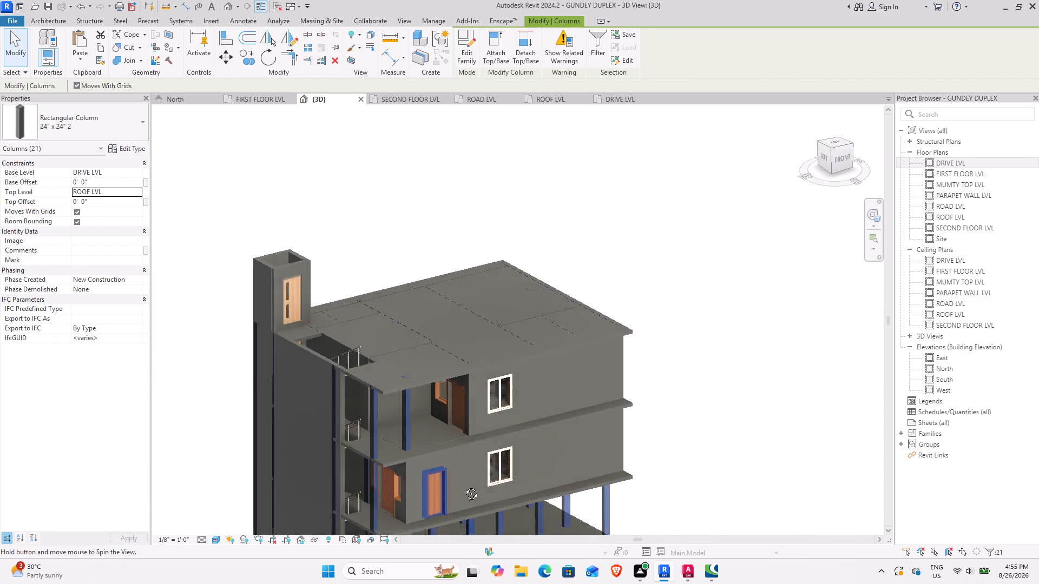
middle_click_drag(463, 486, 468, 486, "shift")
middle_click_drag(450, 476, 372, 404)
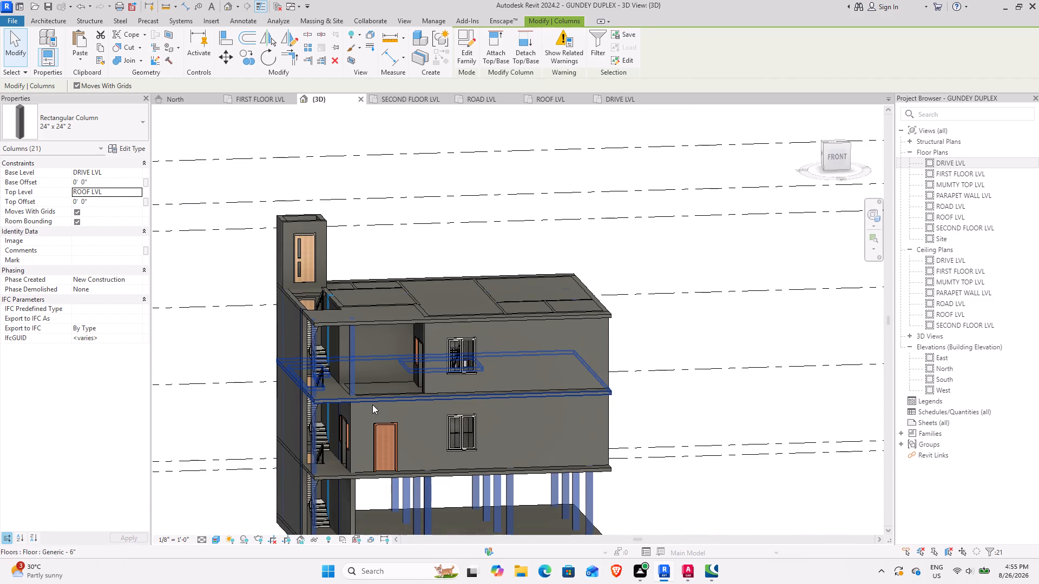
left_click(705, 426)
middle_click_drag(475, 451, 506, 415, "shift")
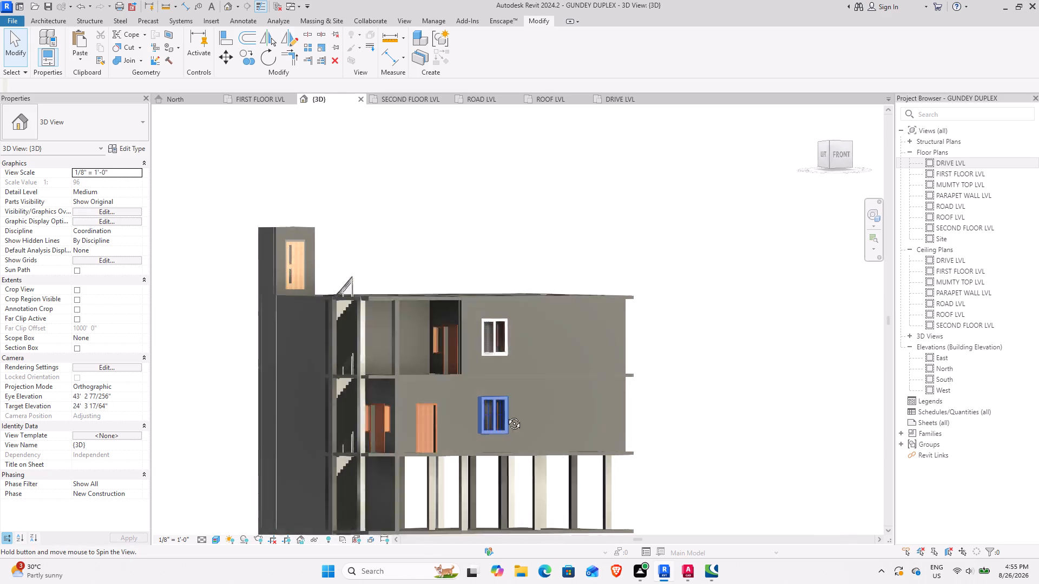
middle_click_drag(506, 415, 485, 450, "shift")
scroll(486, 455, "down", 3)
middle_click_drag(476, 461, 564, 467, "shift")
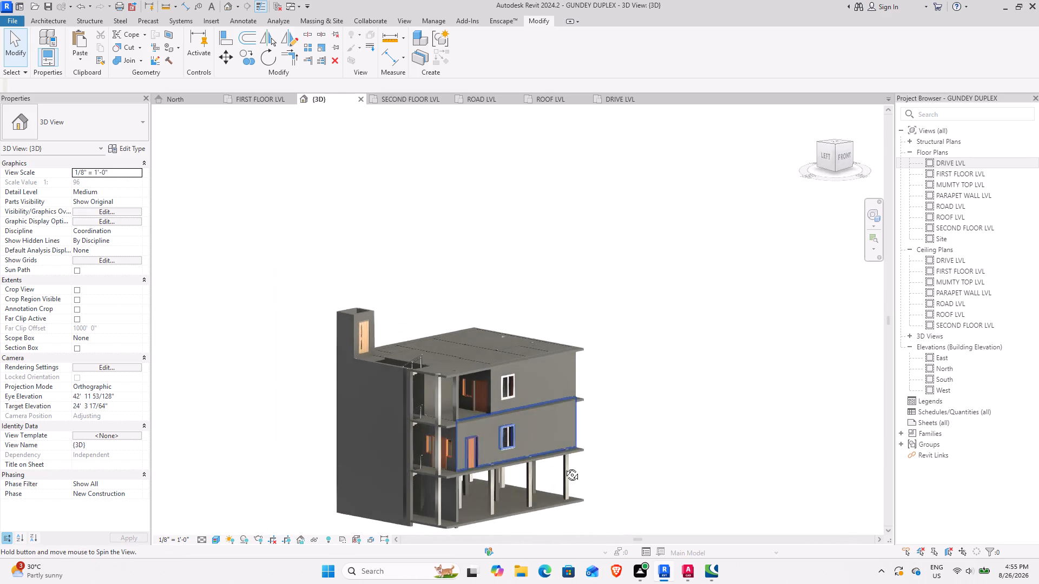
middle_click_drag(564, 467, 482, 492, "shift")
scroll(292, 426, "up", 4)
middle_click_drag(339, 448, 445, 420, "shift")
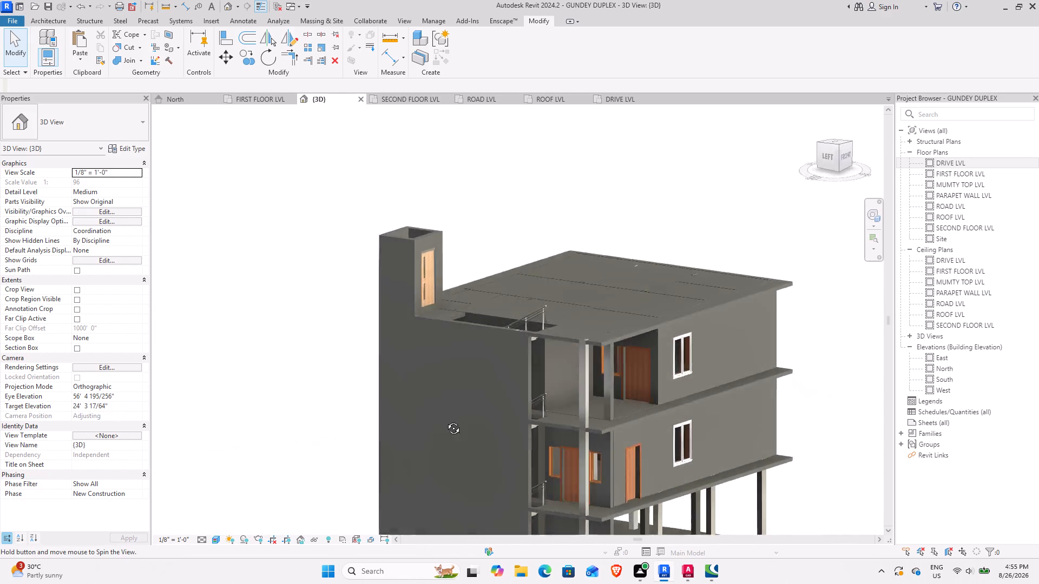
middle_click_drag(445, 420, 508, 378, "shift")
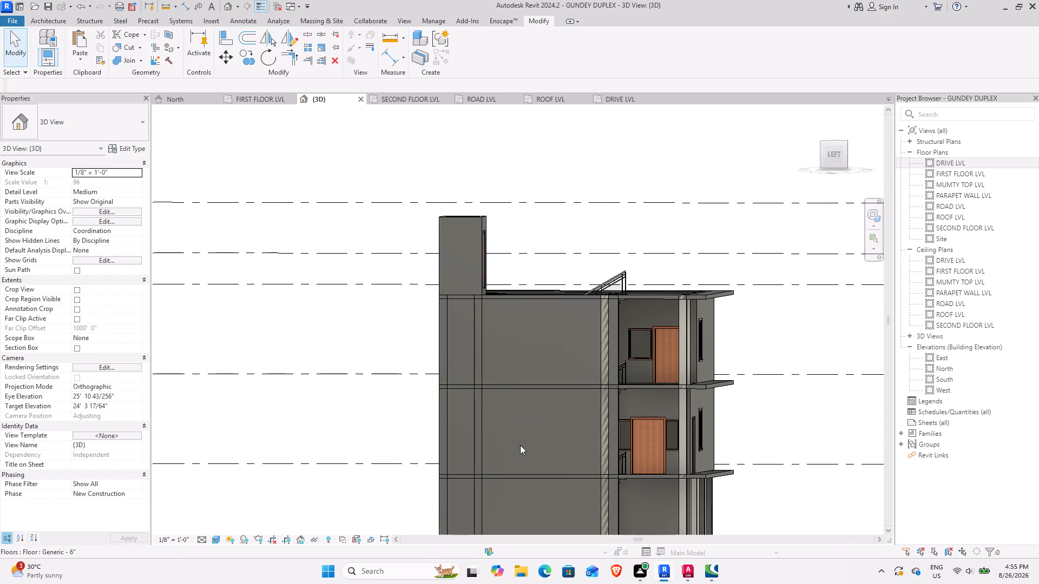
scroll(520, 441, "down", 2)
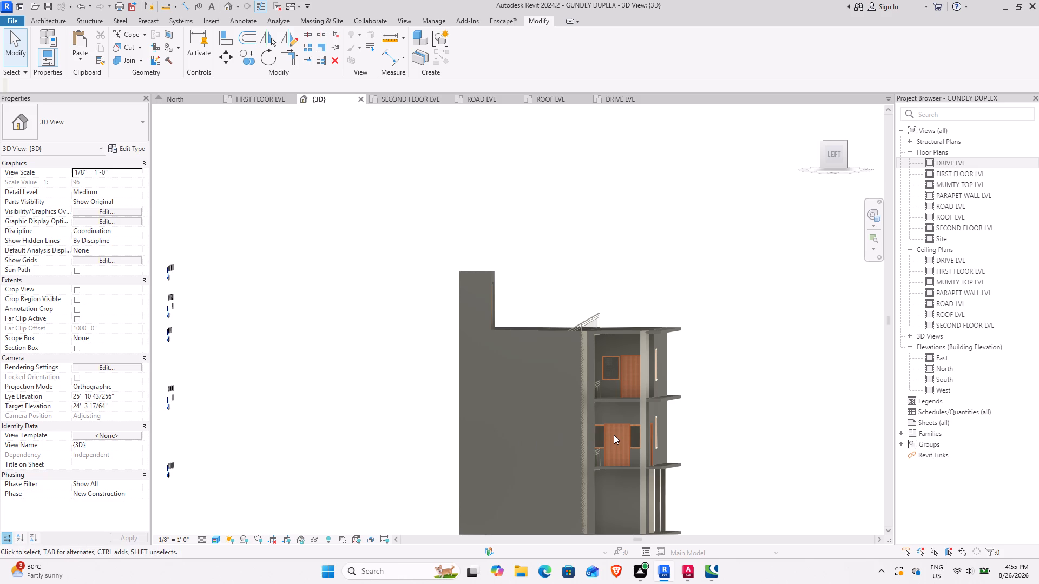
scroll(615, 430, "down", 5)
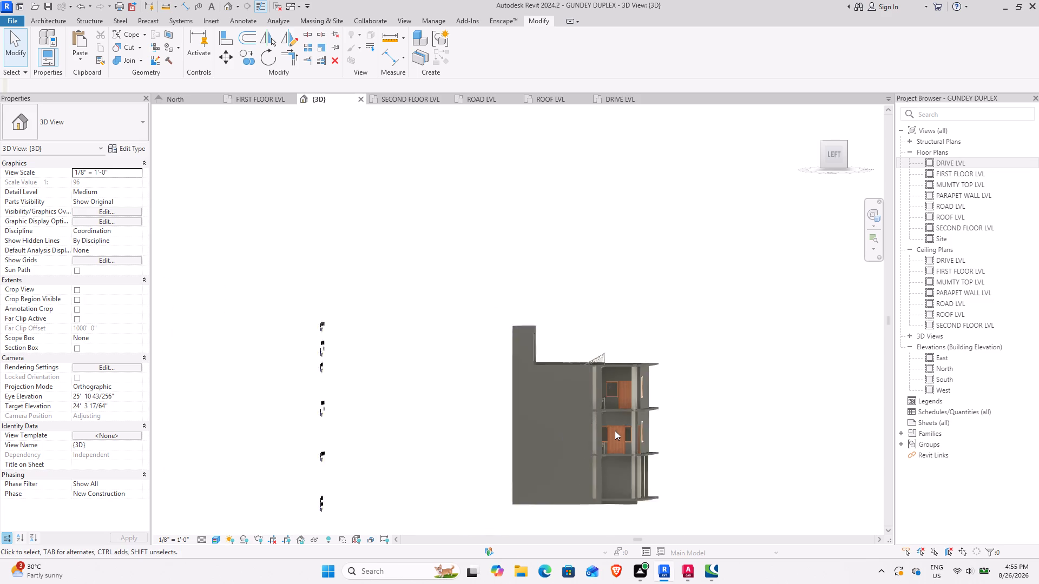
middle_click_drag(625, 426, 512, 448, "shift")
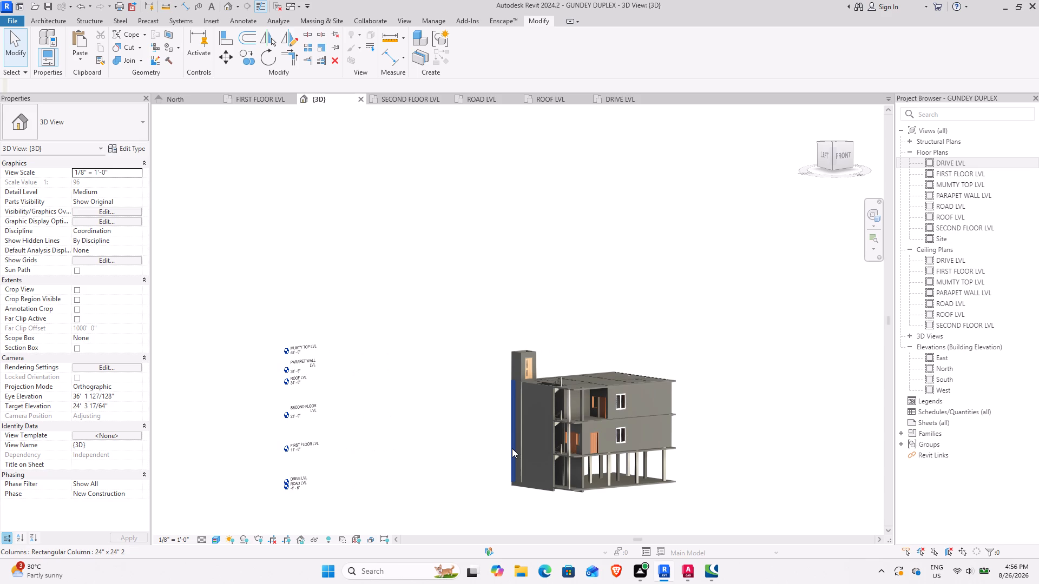
Save the GUNDEY DUPLEX project and close the program.
key("ctrl+s")
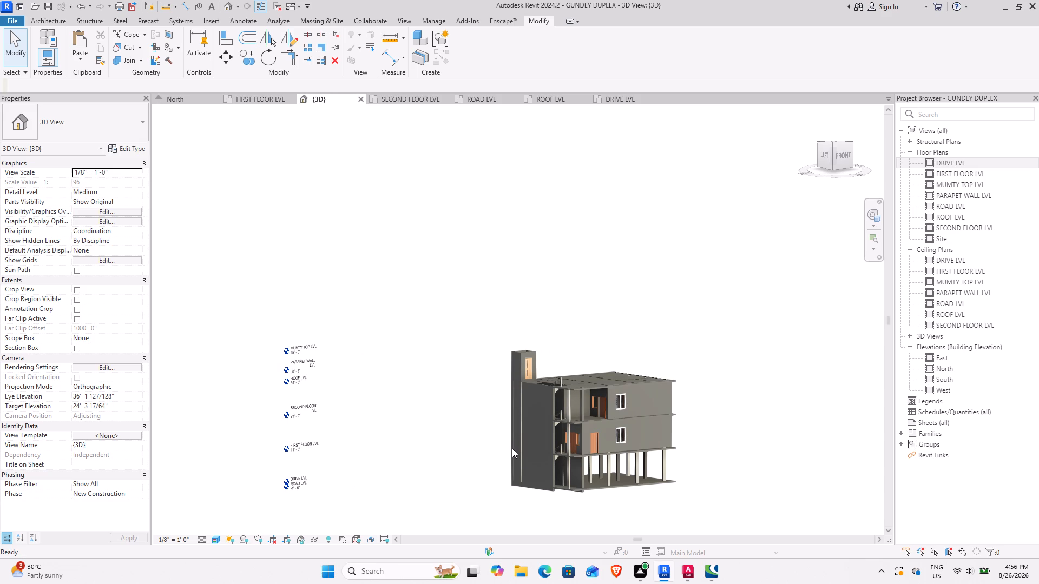
left_click(1031, 2)
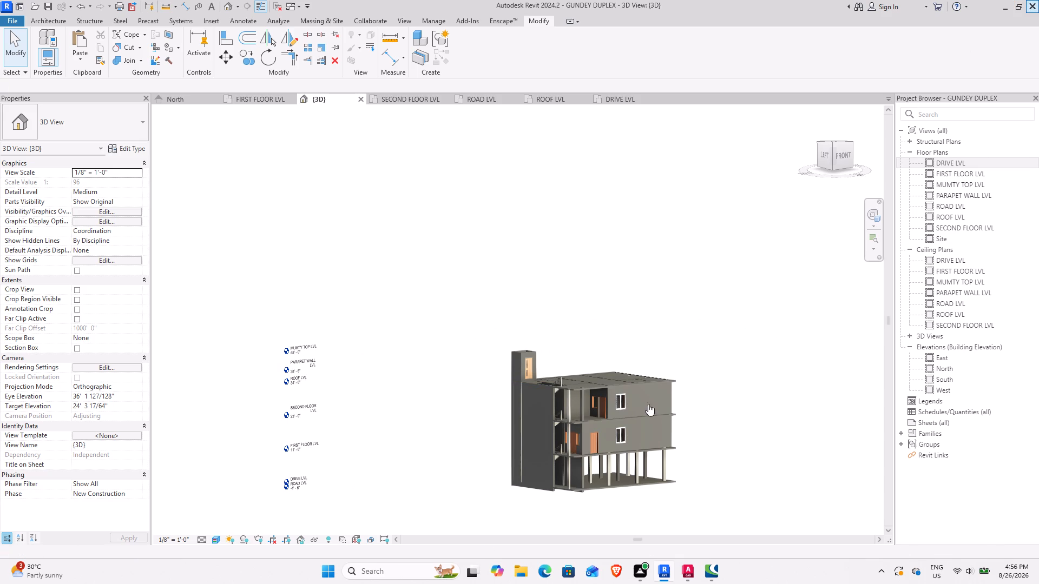
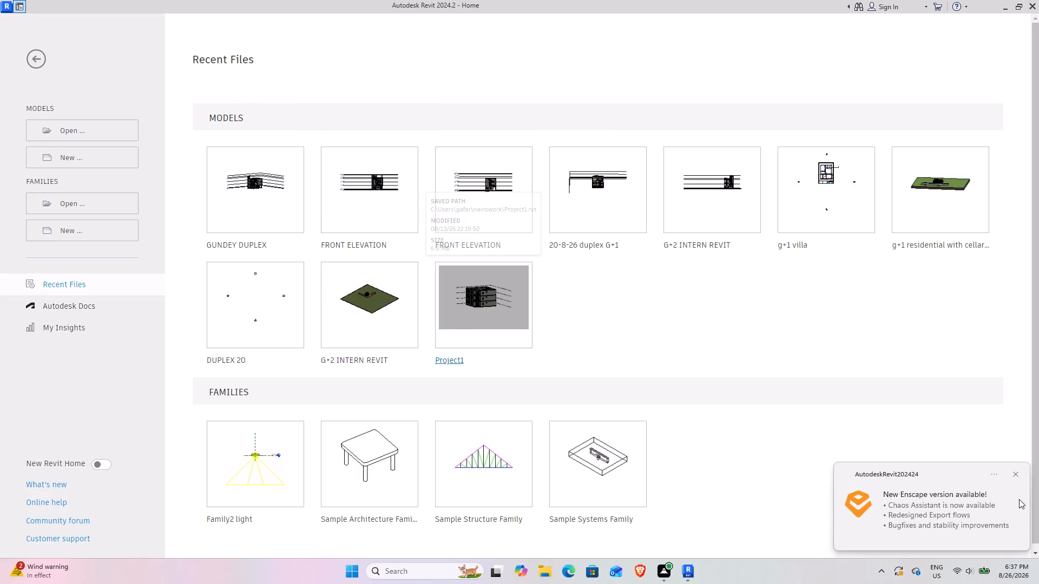
Dismiss the Enscape update notice and reopen the recent GUNDEY DUPLEX project.
left_click(1016, 477)
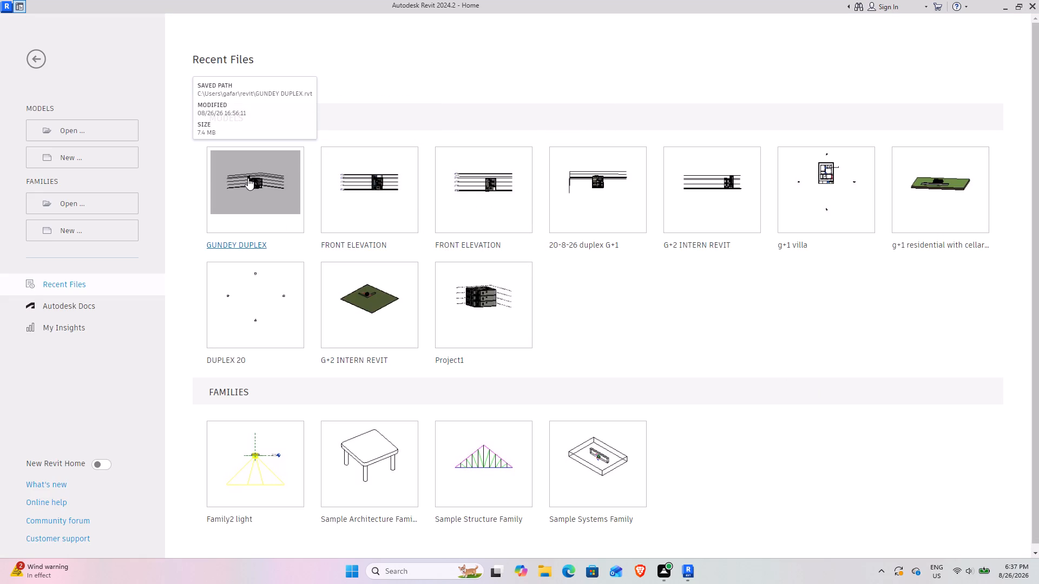
left_click(248, 178)
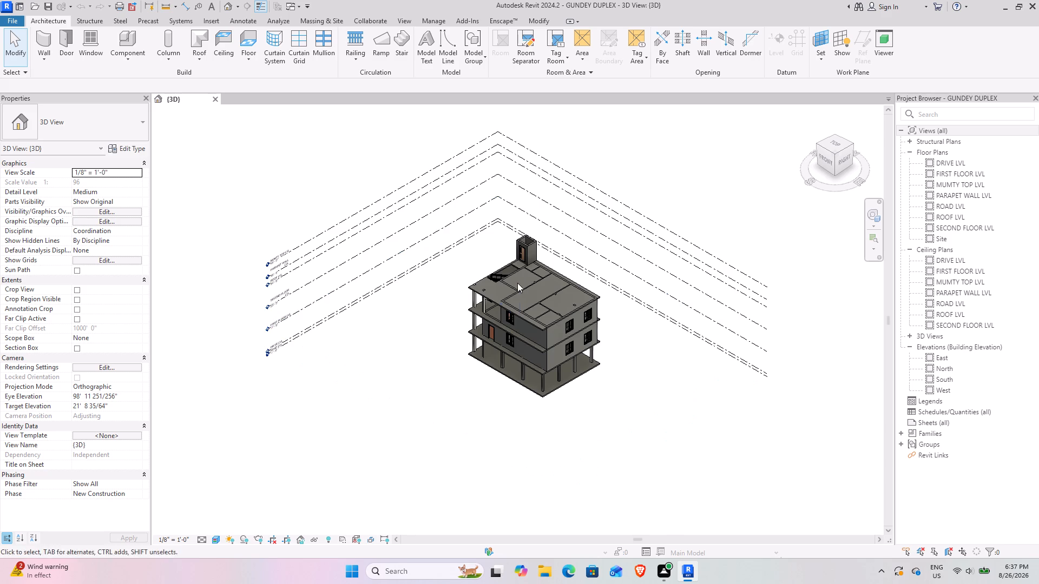
Examine the duplex in 3D from the back and front, looking closely at the staircase, entrance doors and columns at the front-left corner.
left_click_drag(834, 159, 186, 116)
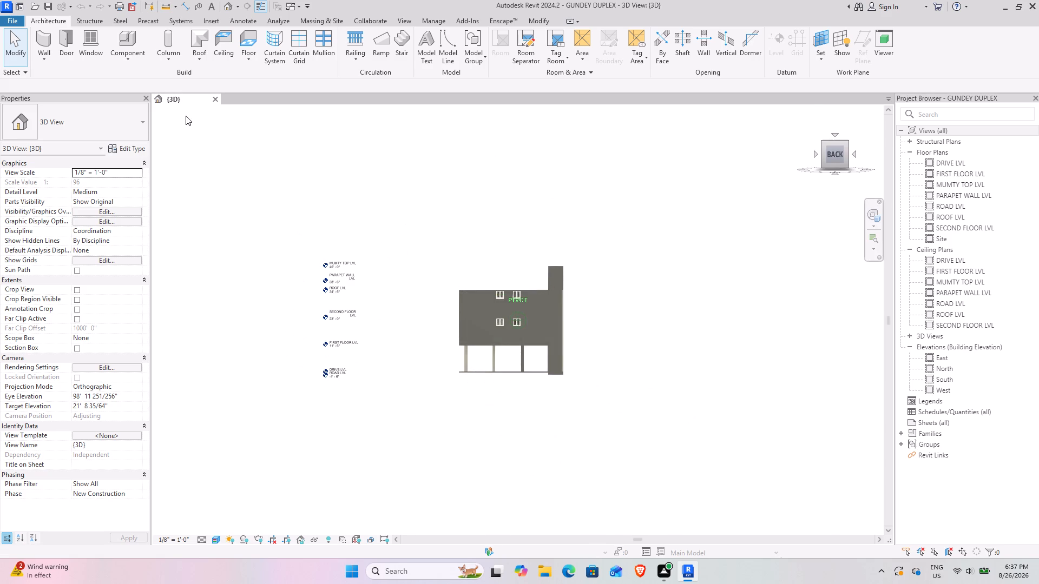
left_click_drag(186, 116, 529, 159)
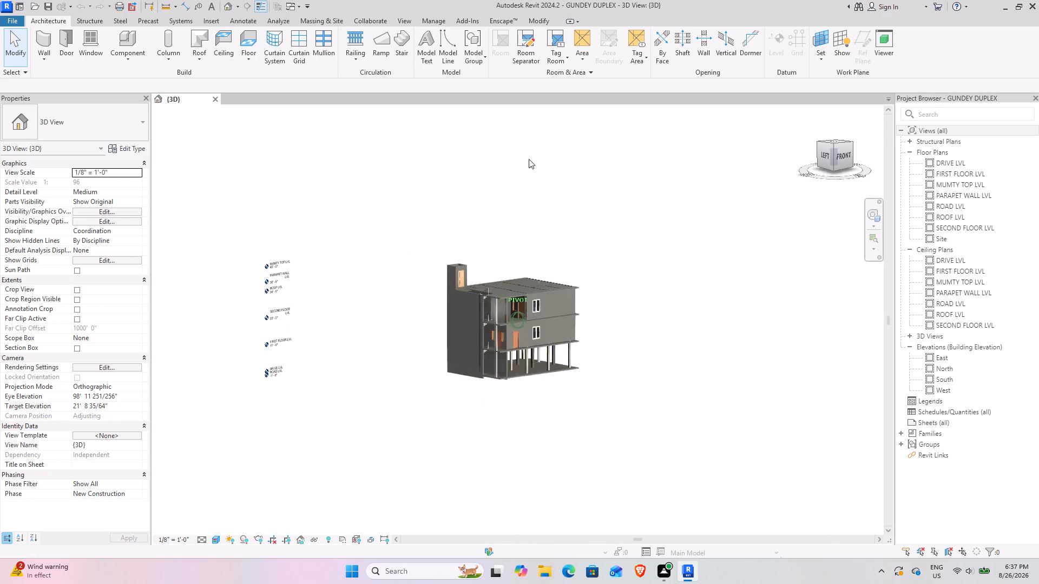
left_click_drag(529, 159, 551, 170)
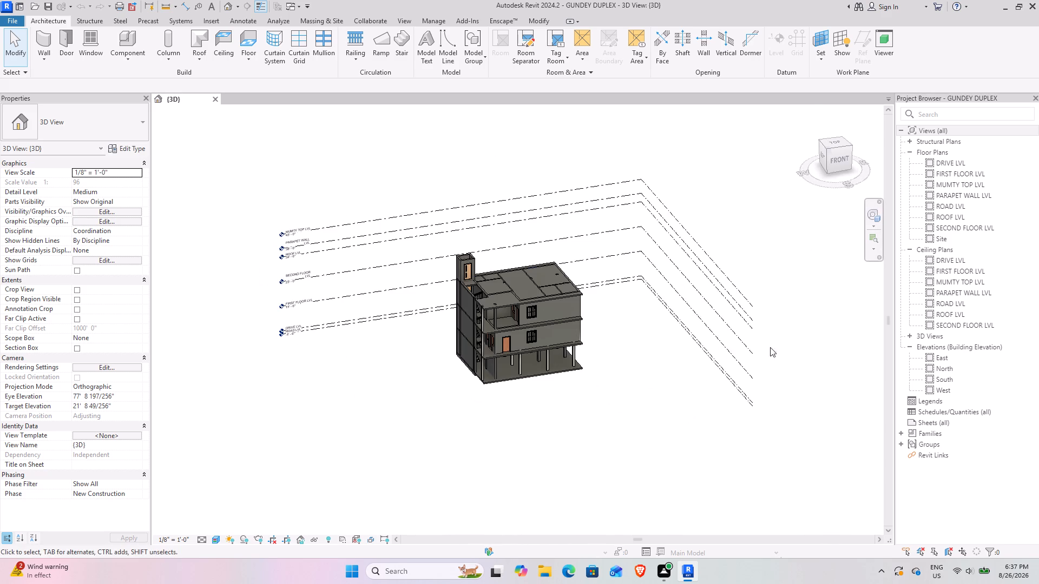
scroll(477, 316, "up", 11)
middle_click_drag(502, 367, 503, 363)
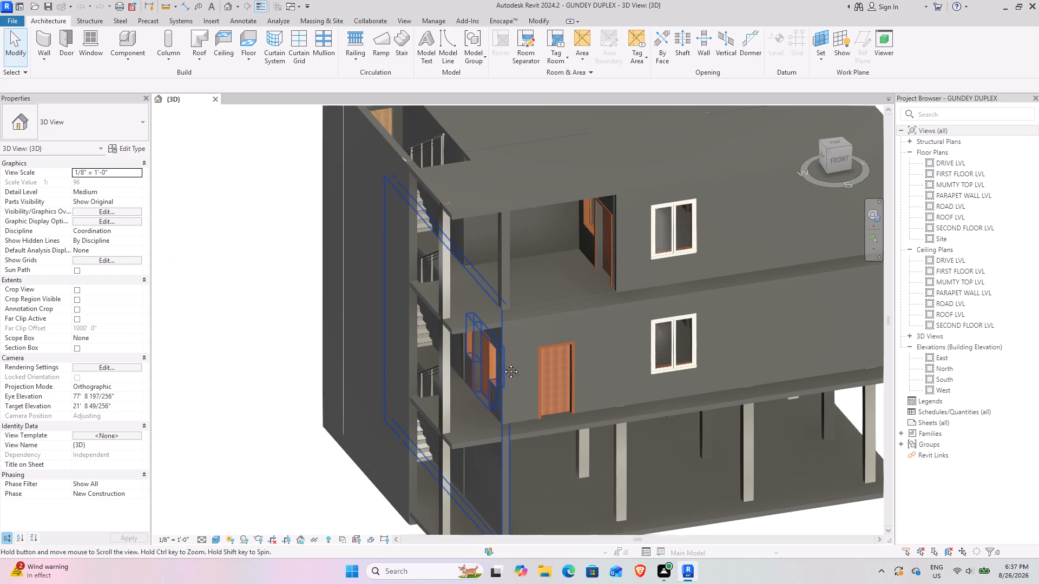
middle_click_drag(503, 363, 561, 324)
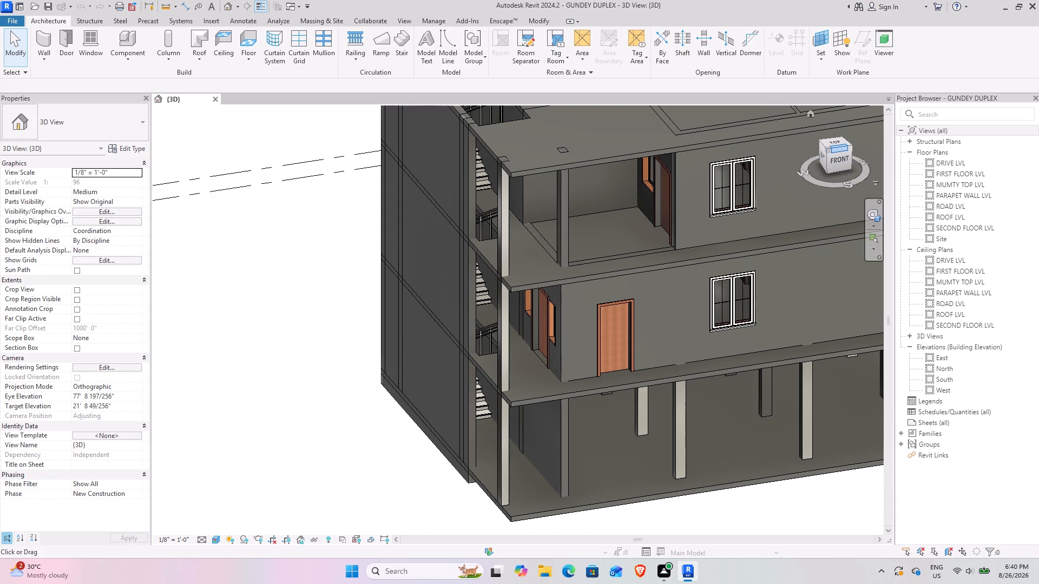
left_click_drag(843, 147, 885, 143)
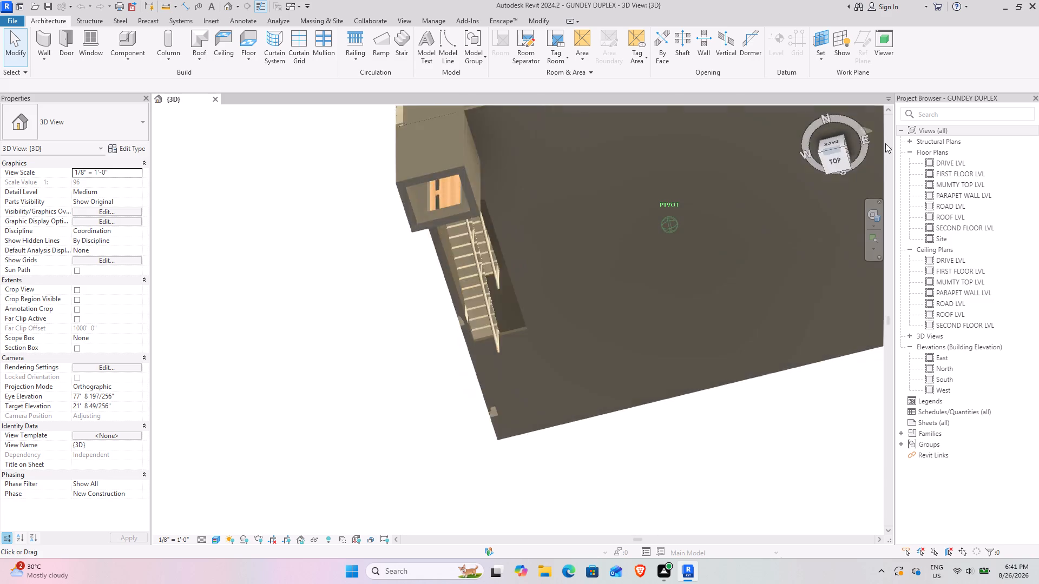
left_click_drag(885, 143, 211, 473)
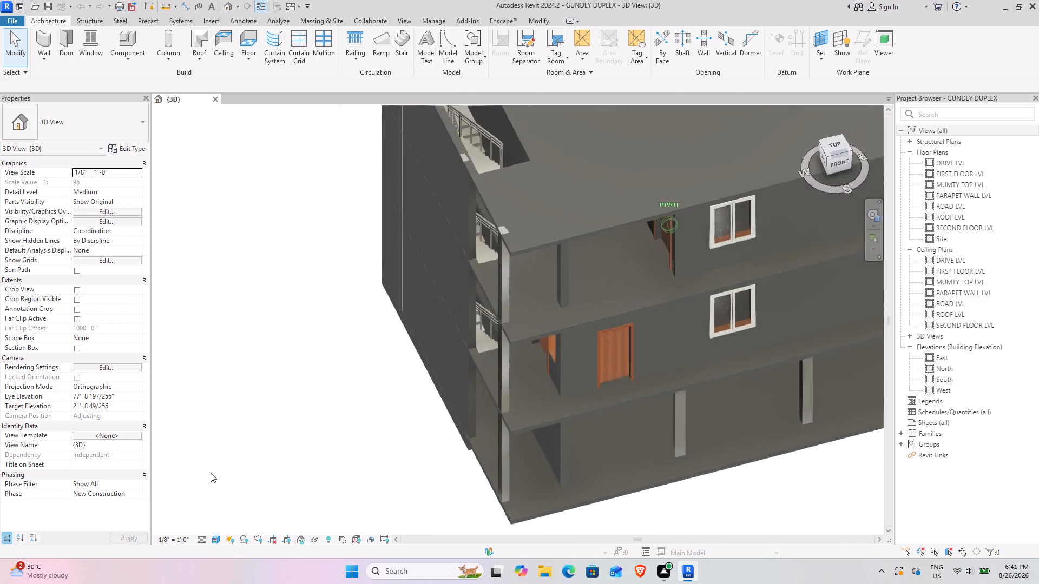
left_click_drag(211, 473, 203, 417)
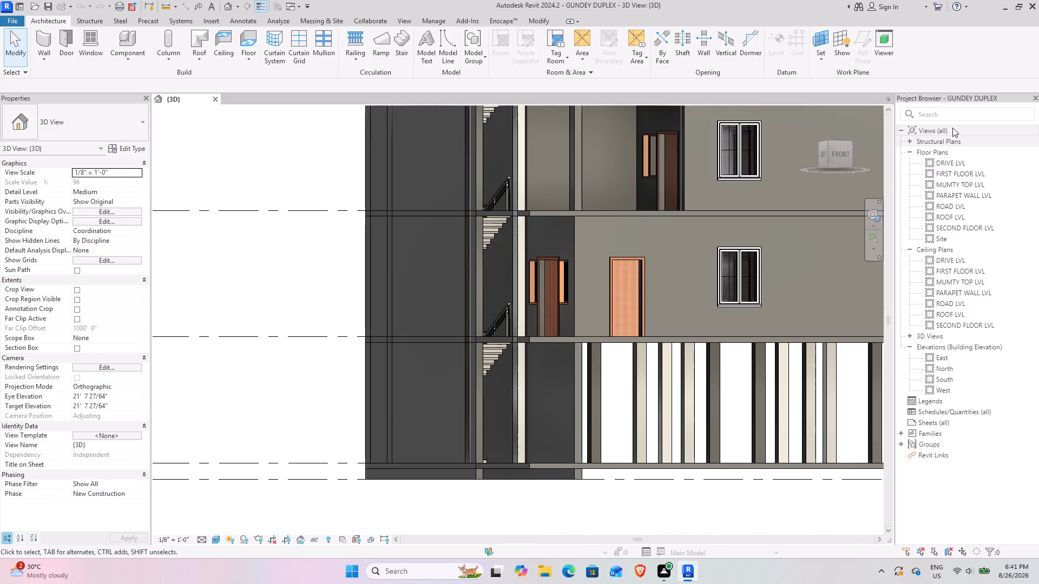
scroll(951, 128, "down", 4)
scroll(640, 311, "down", 3)
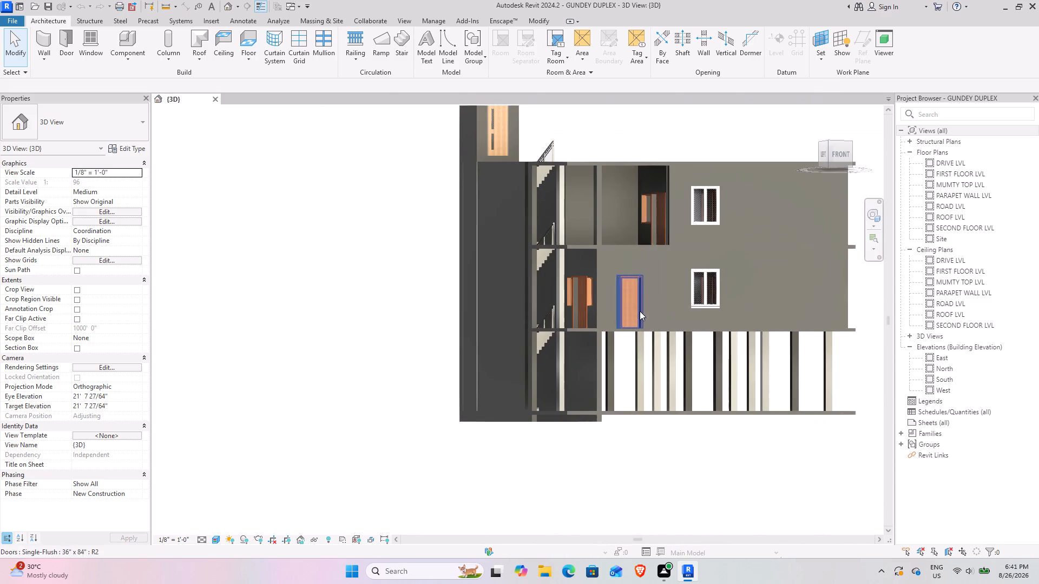
middle_click_drag(669, 299, 523, 345)
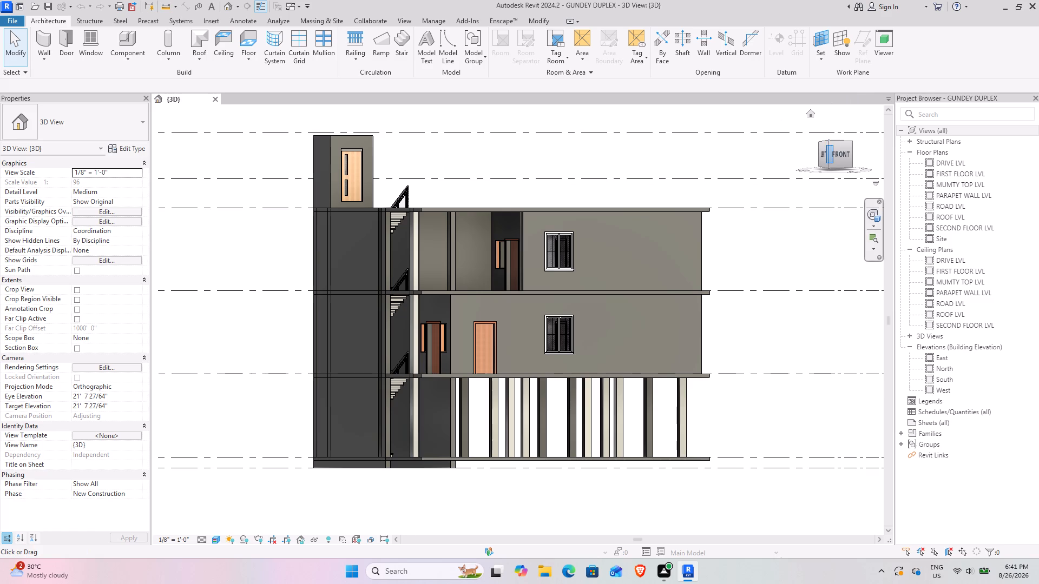
Examine the whole building in 3D from its front-left corner and from above, including the roof, stair opening and mumty.
left_click_drag(829, 157, 876, 173)
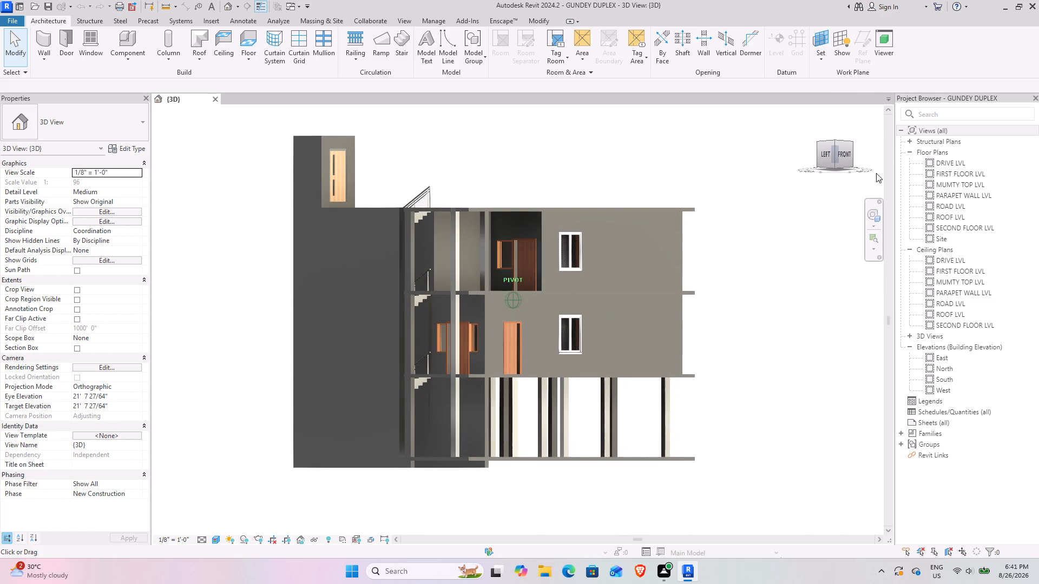
left_click_drag(876, 173, 209, 177)
left_click_drag(209, 177, 216, 180)
left_click(700, 332)
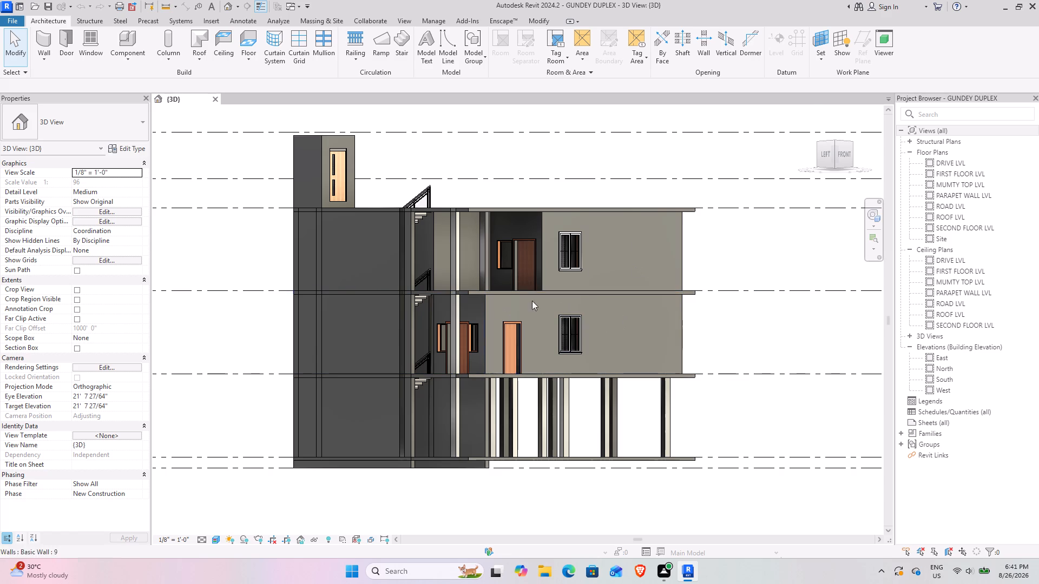
left_click_drag(832, 149, 845, 190)
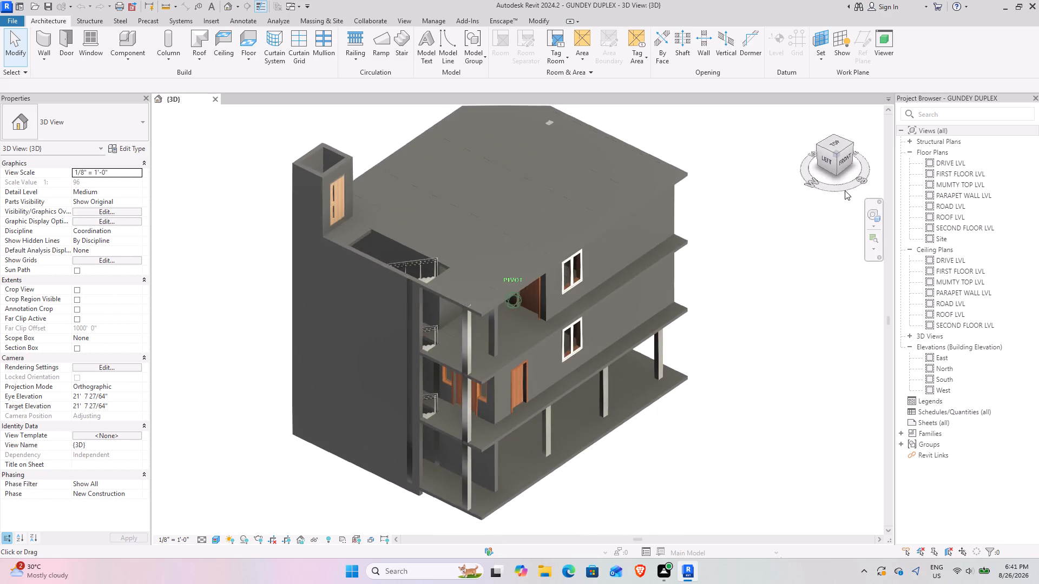
left_click_drag(845, 190, 180, 147)
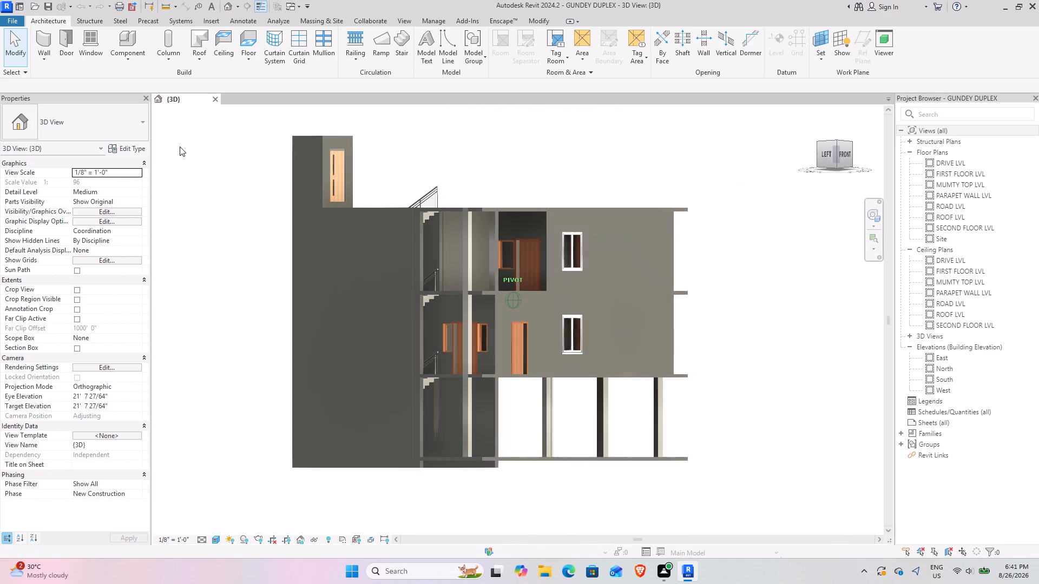
left_click_drag(180, 147, 176, 147)
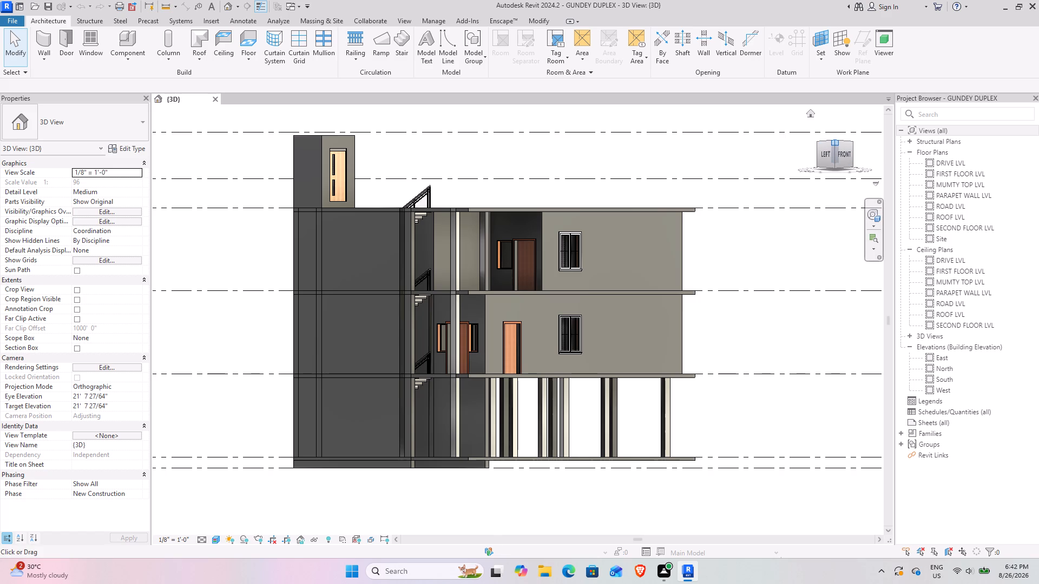
left_click_drag(836, 143, 840, 237)
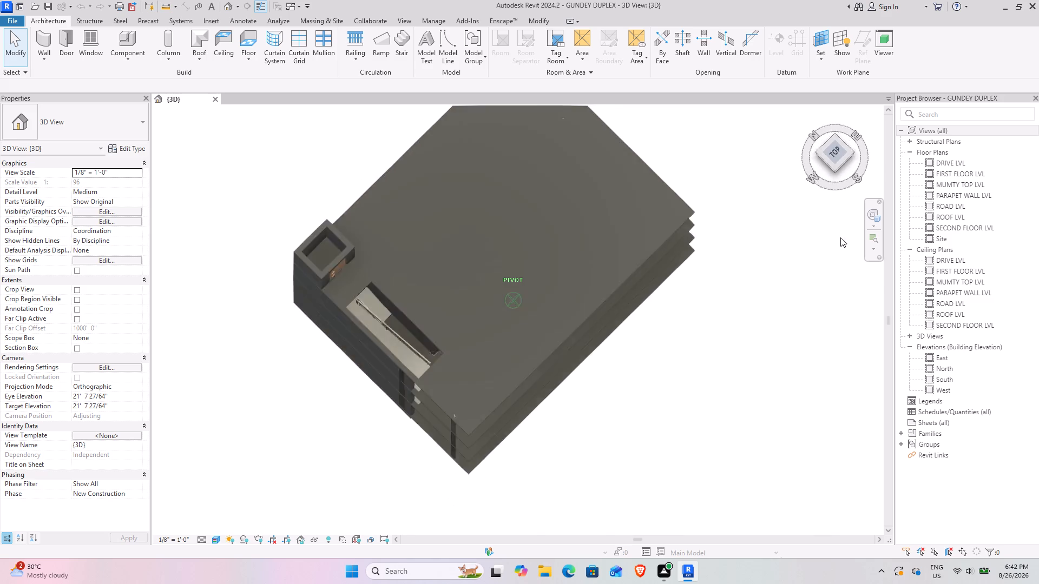
left_click_drag(840, 237, 735, 263)
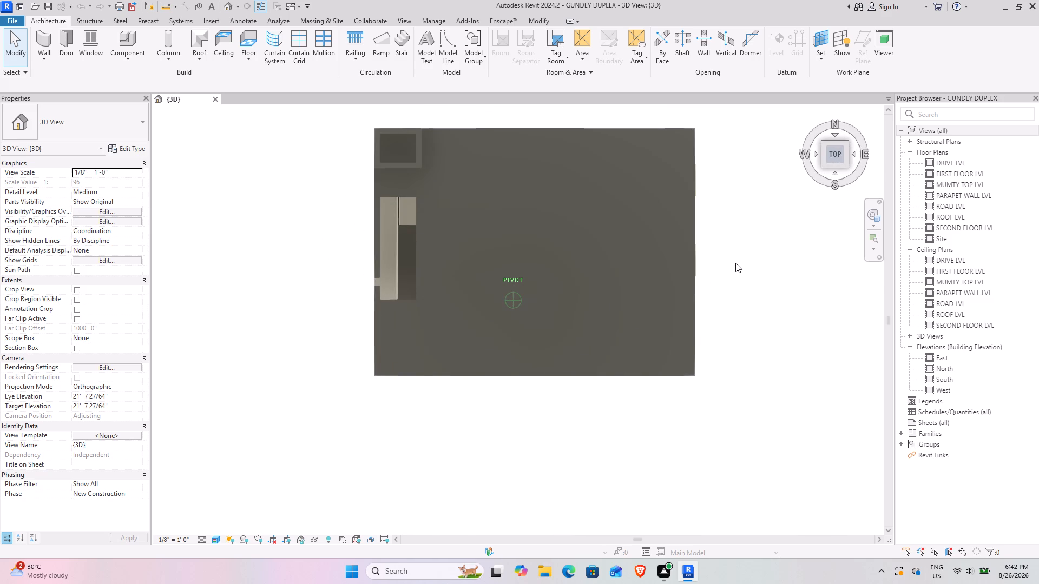
left_click_drag(735, 263, 823, 153)
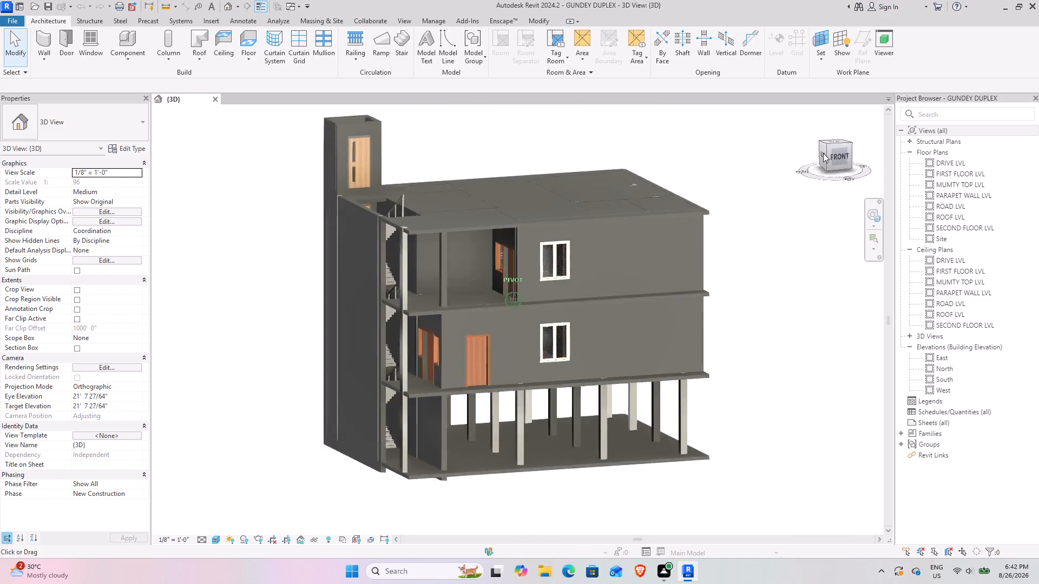
left_click_drag(823, 153, 820, 146)
Inspect the first-floor entrance, staircase and drive-level columns up close, and examine the full front face of the building.
scroll(453, 384, "up", 2)
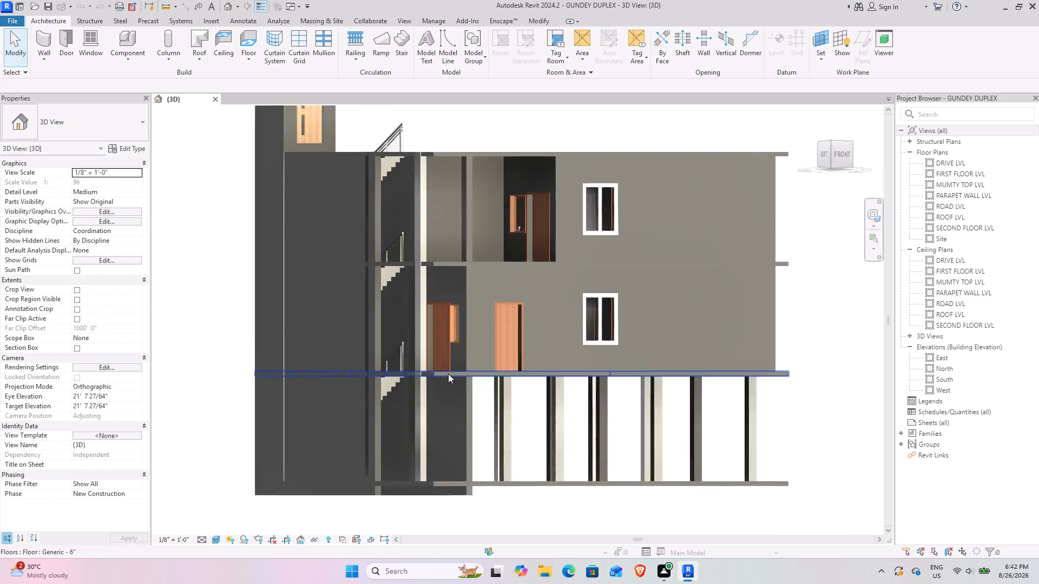
scroll(448, 374, "up", 4)
left_click_drag(831, 152, 795, 170)
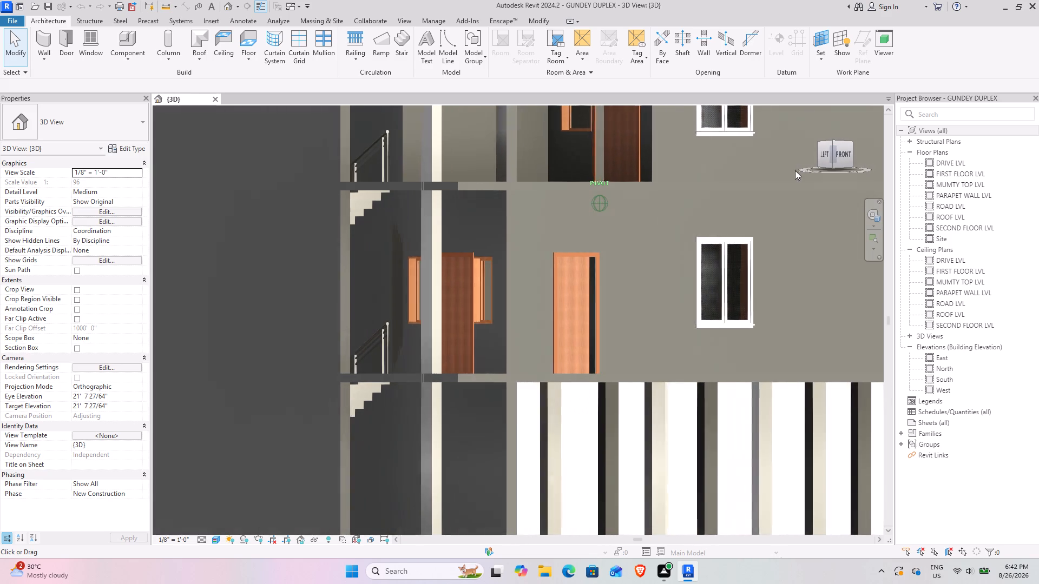
left_click_drag(795, 170, 731, 200)
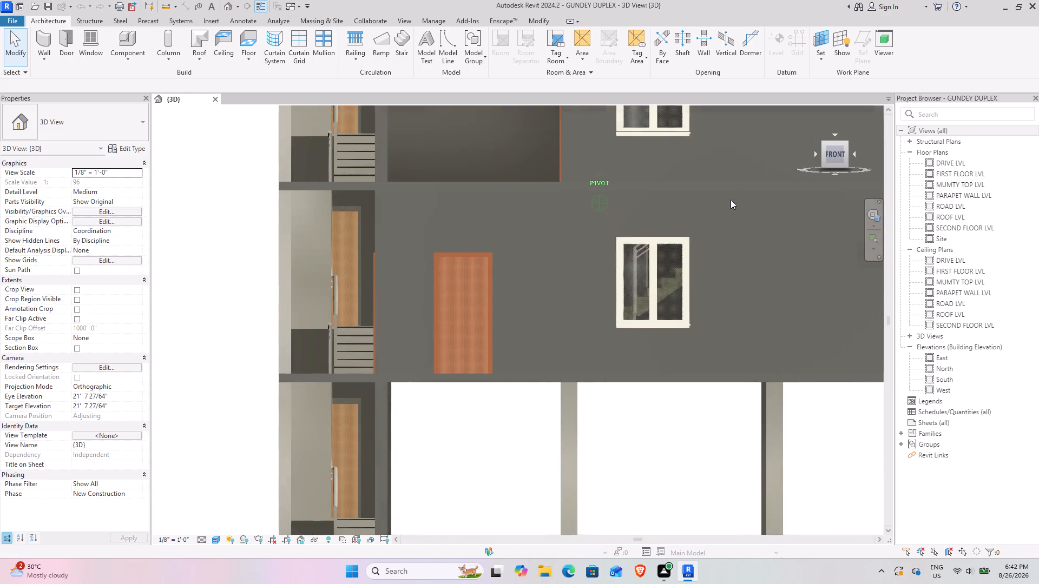
left_click_drag(731, 200, 800, 183)
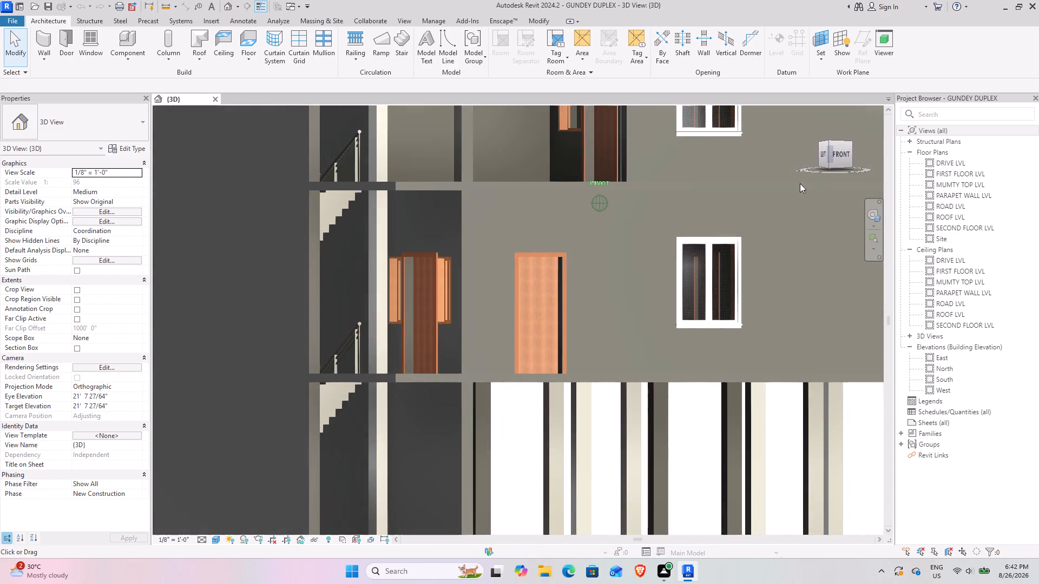
left_click_drag(800, 183, 783, 189)
left_click_drag(824, 156, 823, 156)
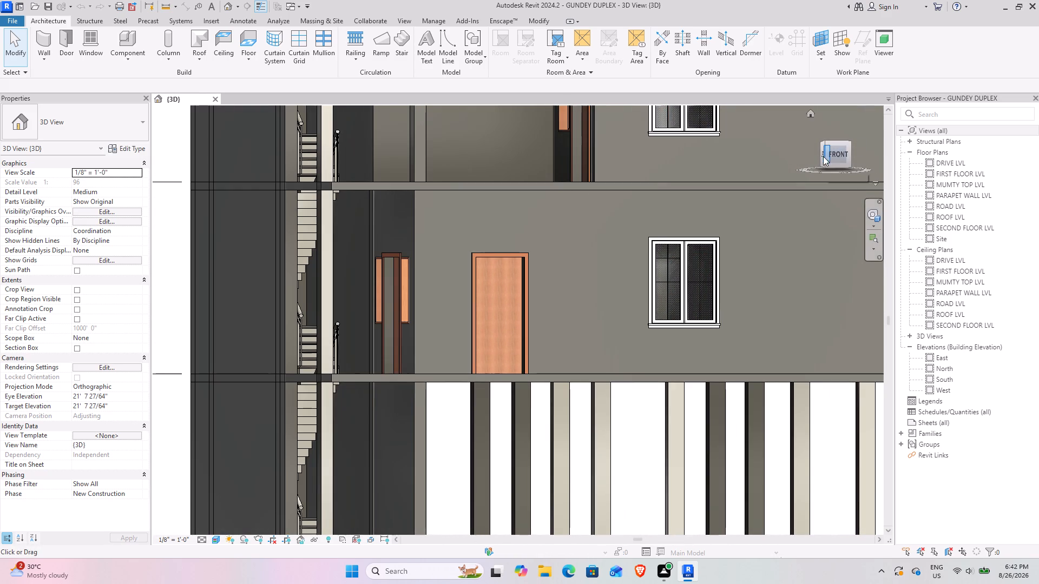
left_click_drag(823, 156, 879, 137)
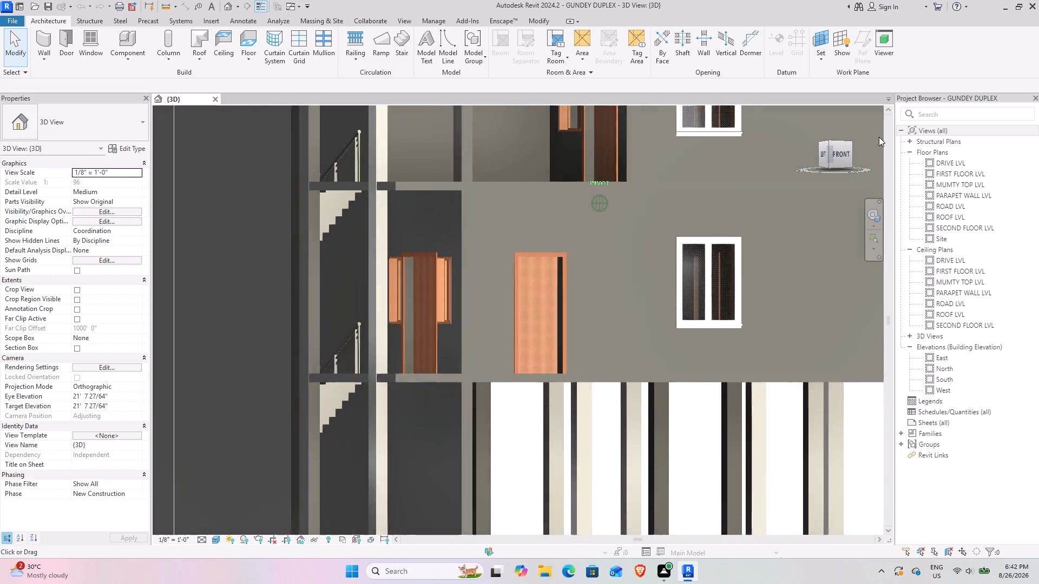
left_click_drag(879, 137, 161, 134)
scroll(428, 267, "down", 3)
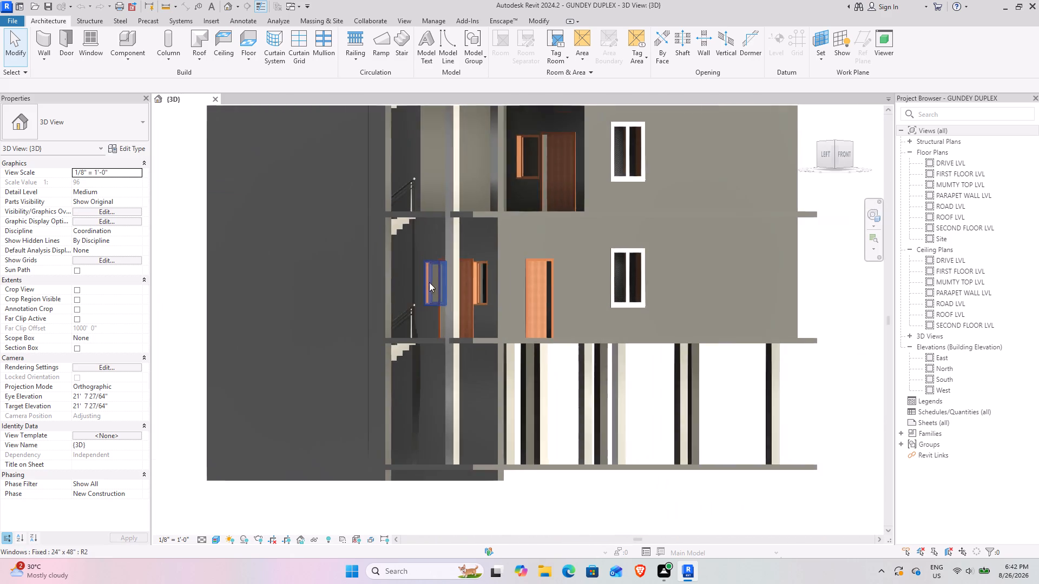
scroll(429, 282, "down", 3)
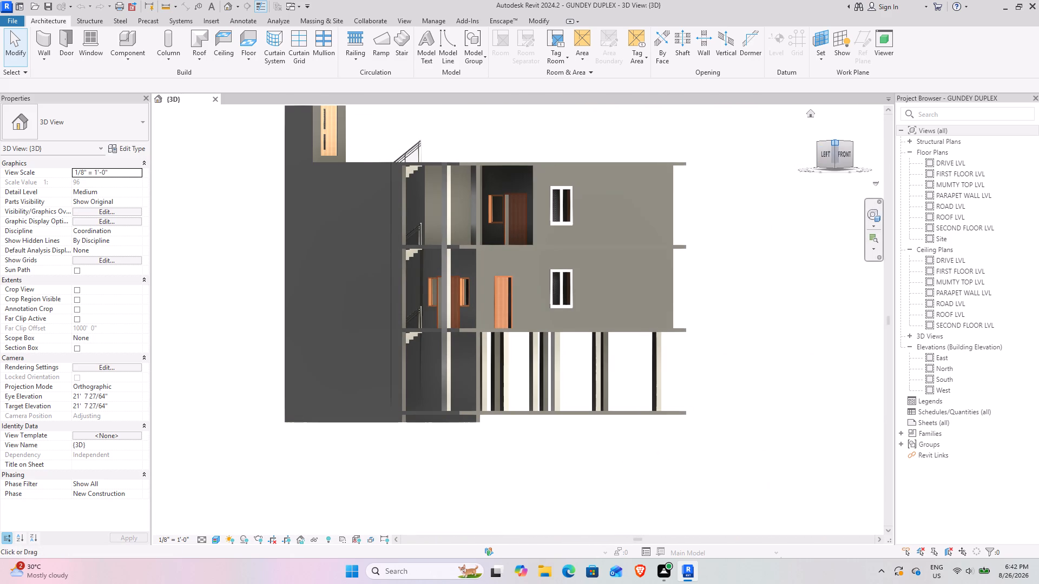
left_click_drag(837, 143, 847, 115)
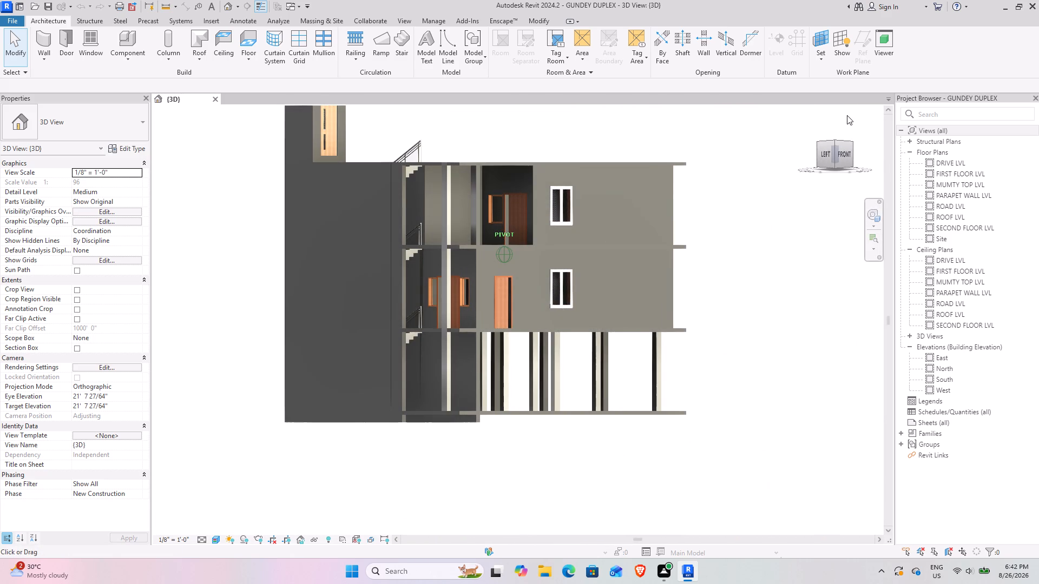
left_click_drag(847, 115, 792, 111)
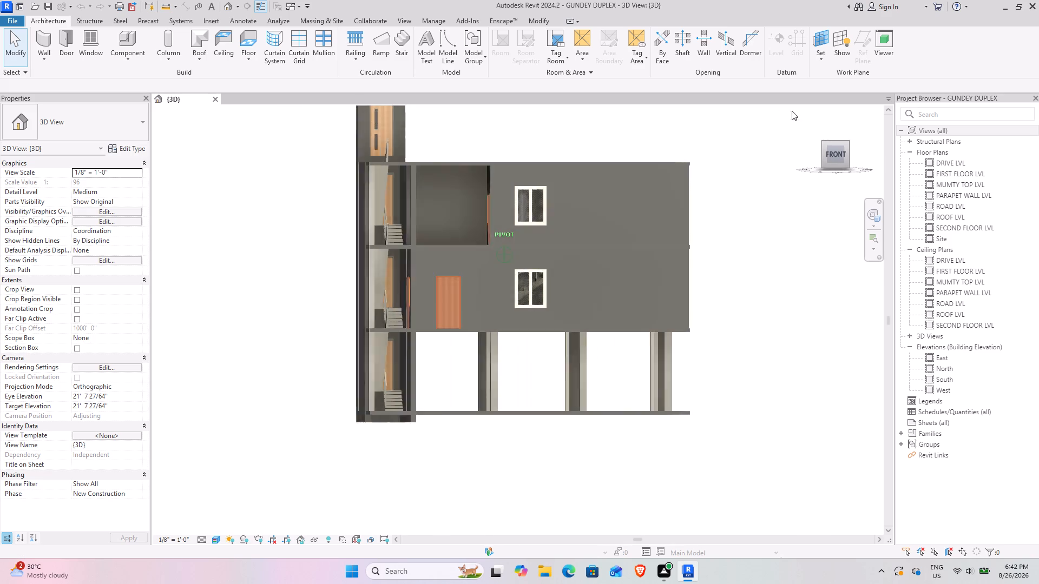
left_click_drag(792, 111, 768, 111)
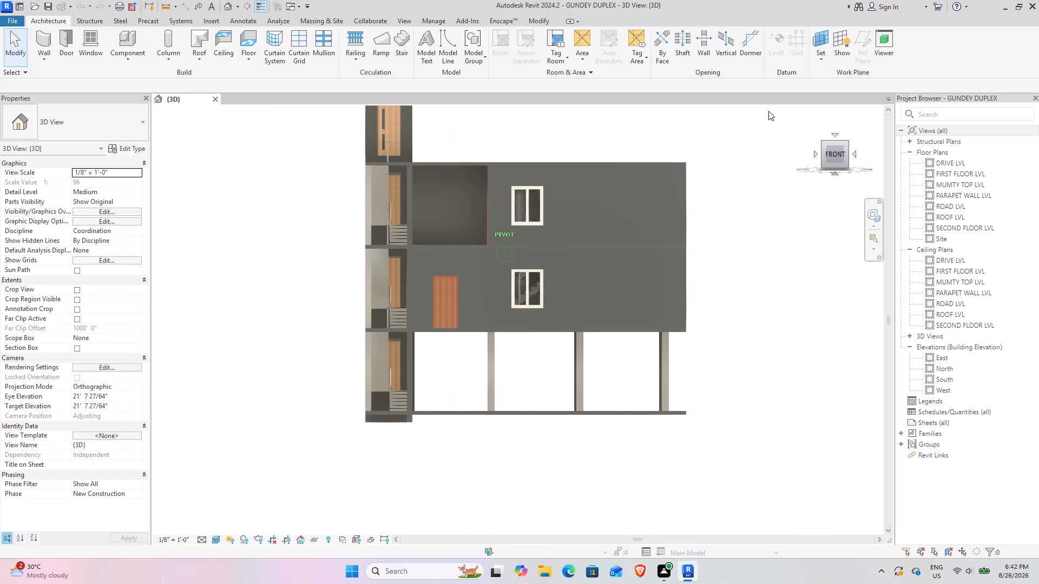
left_click_drag(768, 111, 763, 111)
left_click_drag(763, 111, 719, 520)
left_click_drag(719, 520, 707, 529)
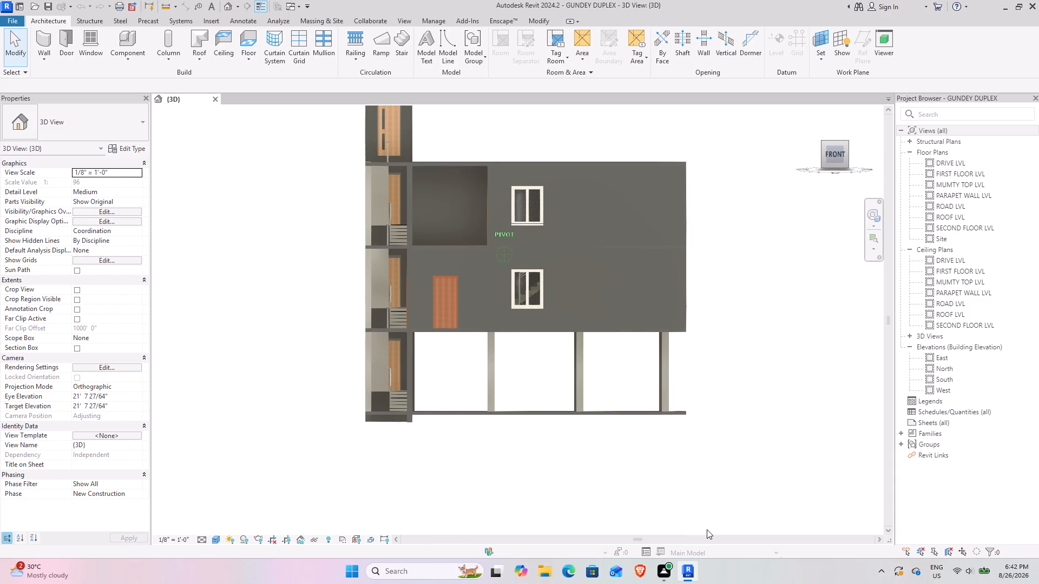
Examine the duplex's front-left corner up close, including the staircase, doors and columns, and review its left, front and right faces.
left_click_drag(707, 529, 778, 111)
scroll(351, 369, "up", 3)
scroll(417, 357, "up", 3)
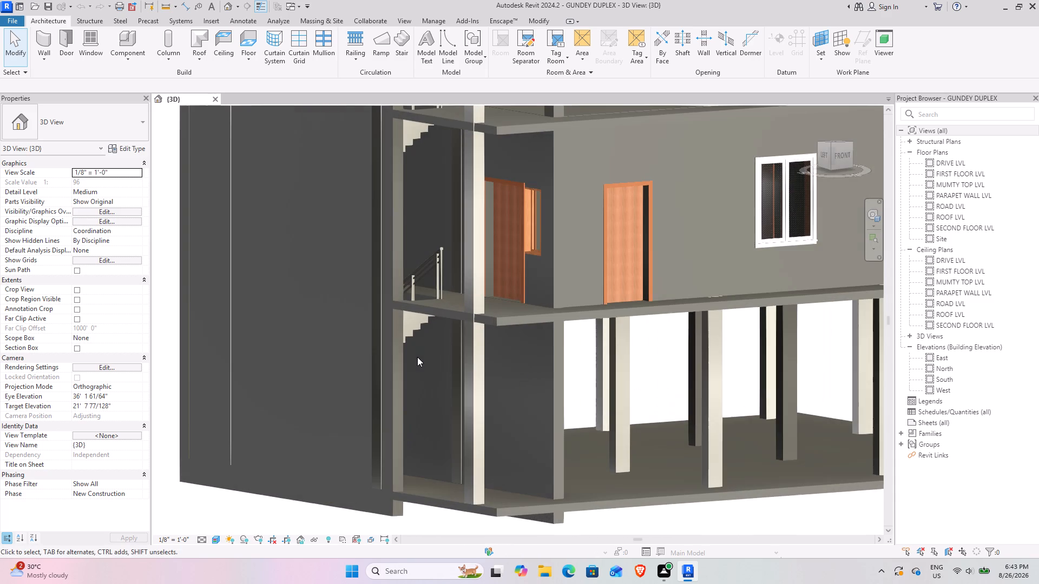
scroll(417, 357, "down", 3)
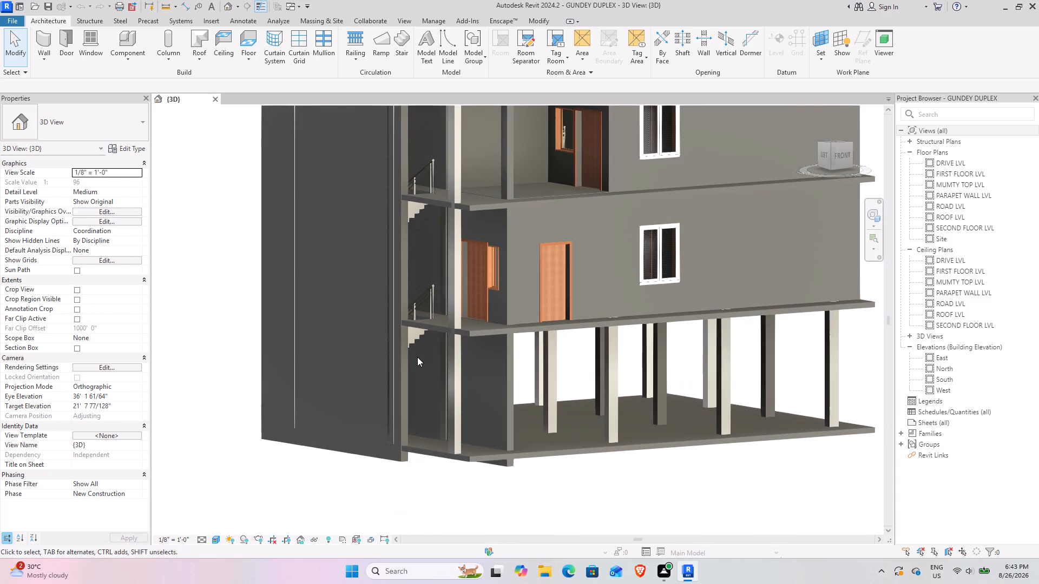
middle_click_drag(452, 341, 410, 417)
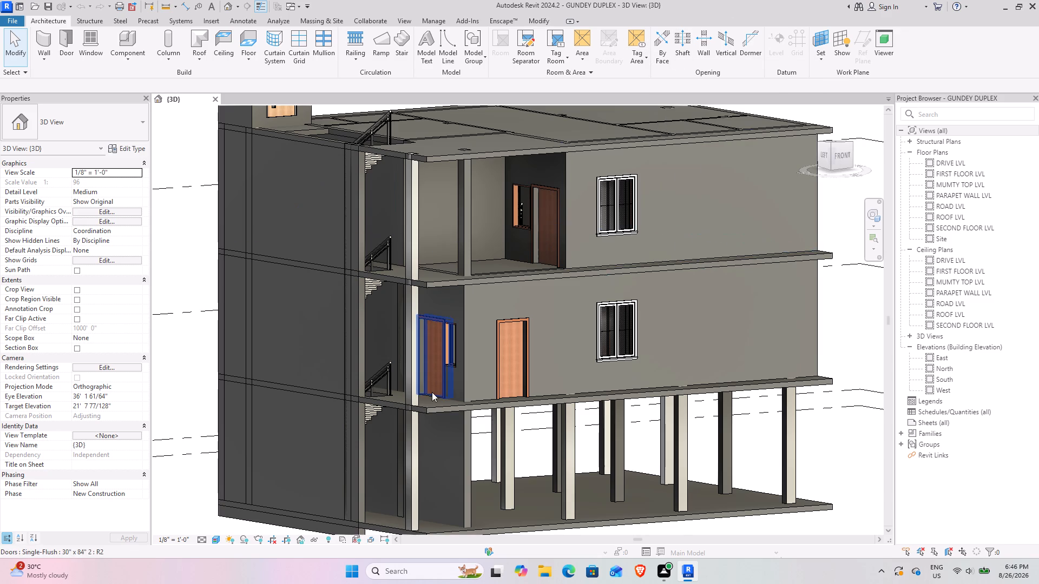
scroll(432, 392, "down", 3)
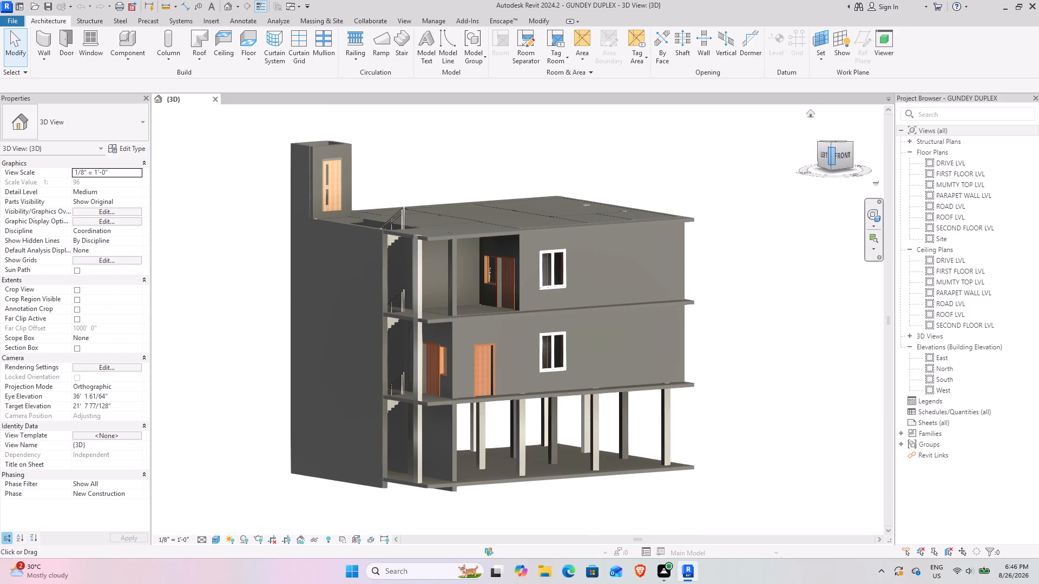
left_click_drag(834, 156, 195, 130)
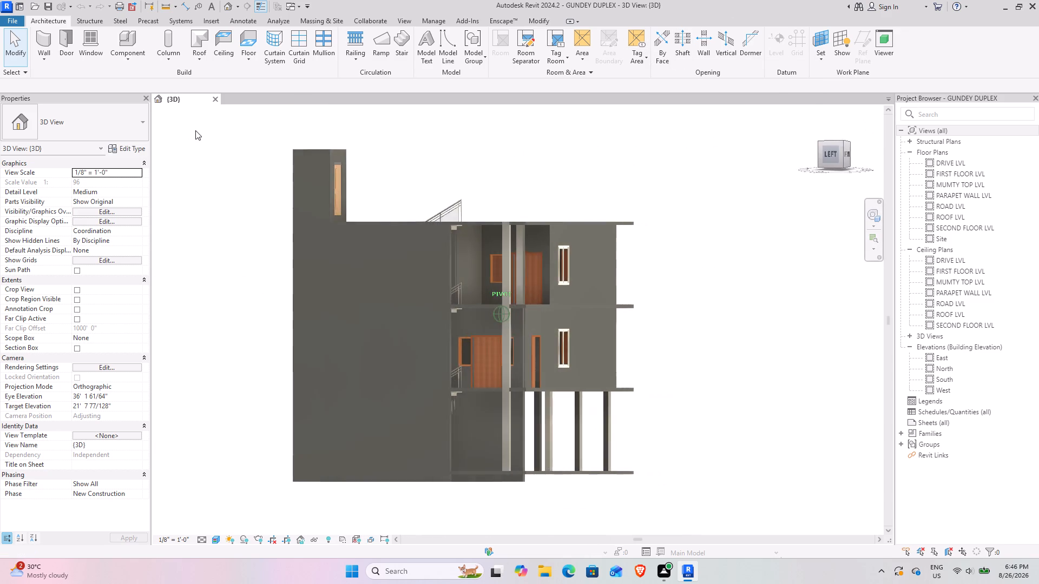
left_click_drag(195, 130, 652, 167)
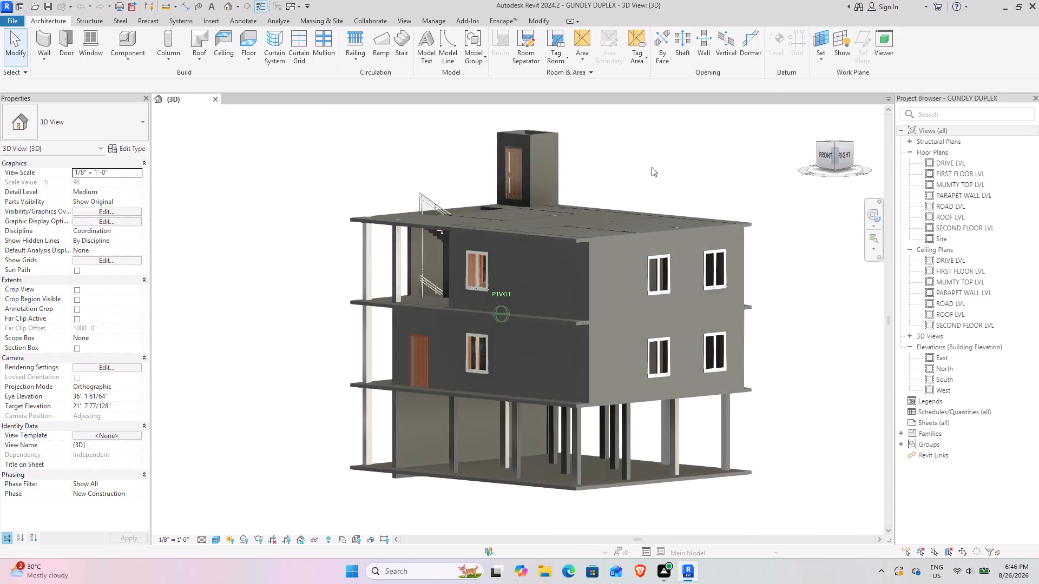
left_click_drag(652, 167, 191, 163)
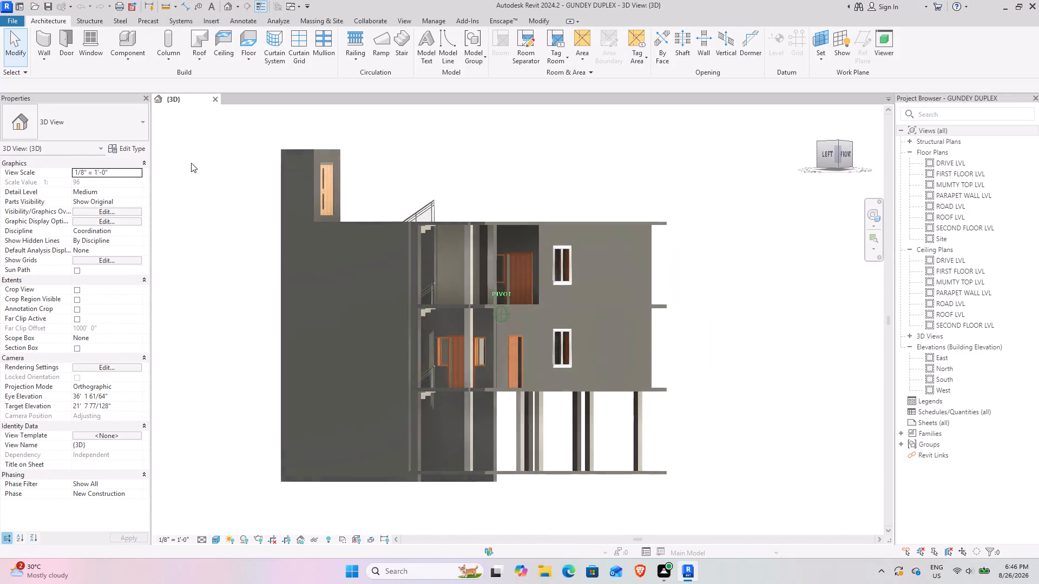
left_click_drag(191, 163, 853, 187)
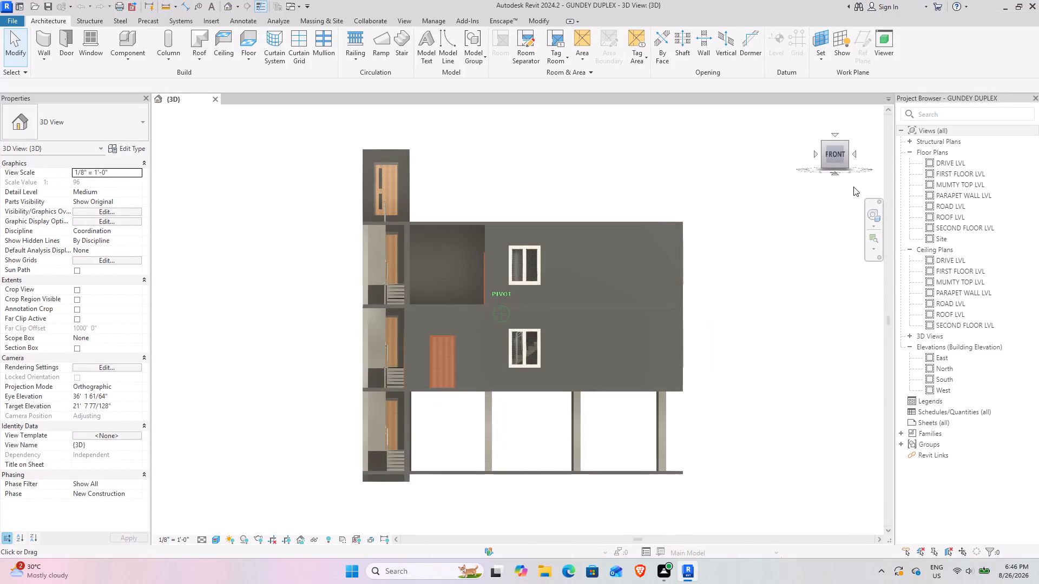
left_click_drag(853, 187, 169, 190)
scroll(404, 307, "down", 4)
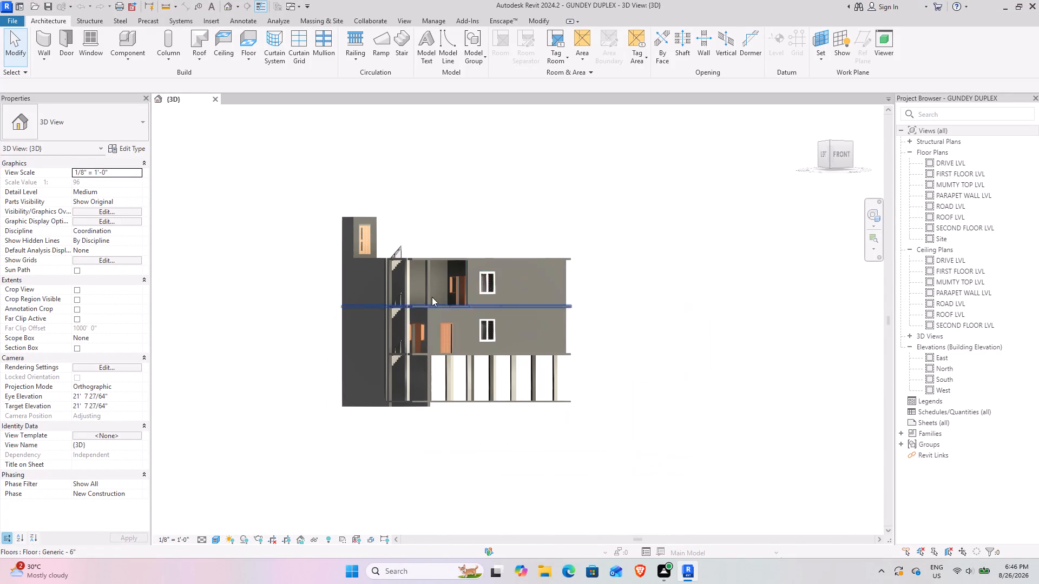
Examine the building from above and at its front-left corner, and inspect the first-floor slab's properties.
left_click_drag(828, 144, 841, 213)
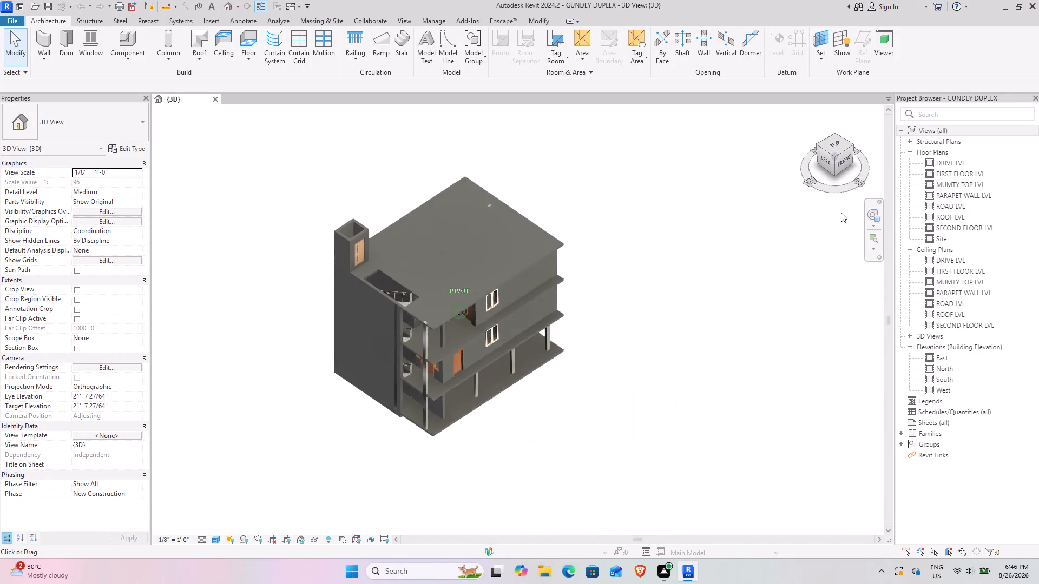
left_click_drag(841, 213, 849, 139)
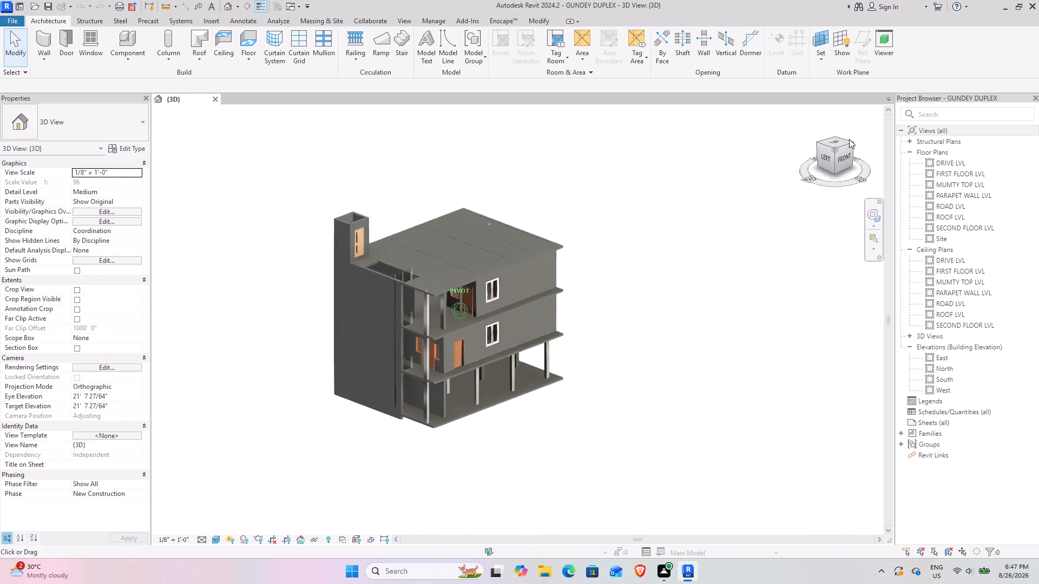
left_click_drag(849, 139, 718, 117)
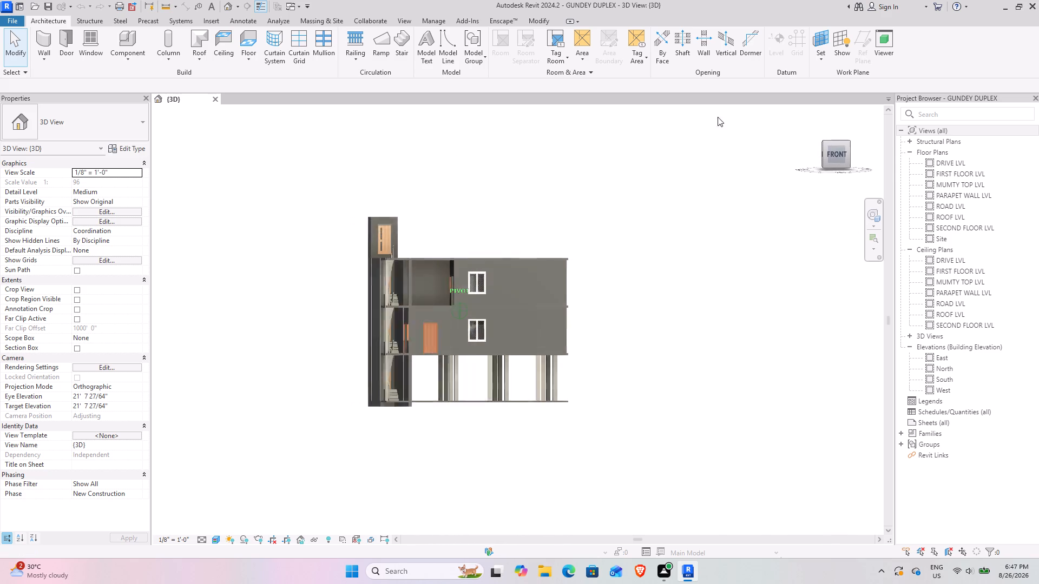
left_click_drag(718, 117, 871, 119)
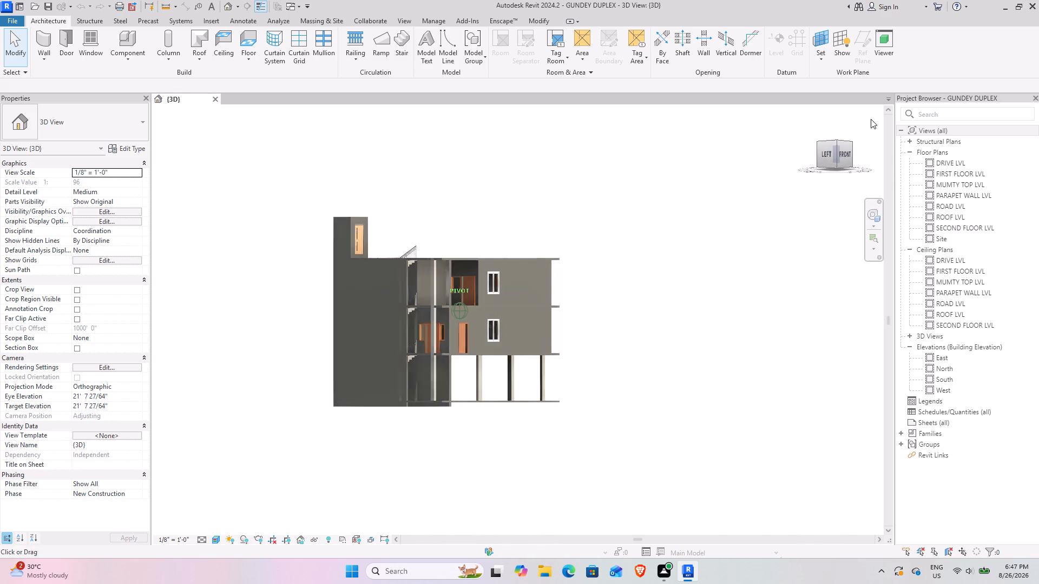
left_click_drag(871, 119, 820, 143)
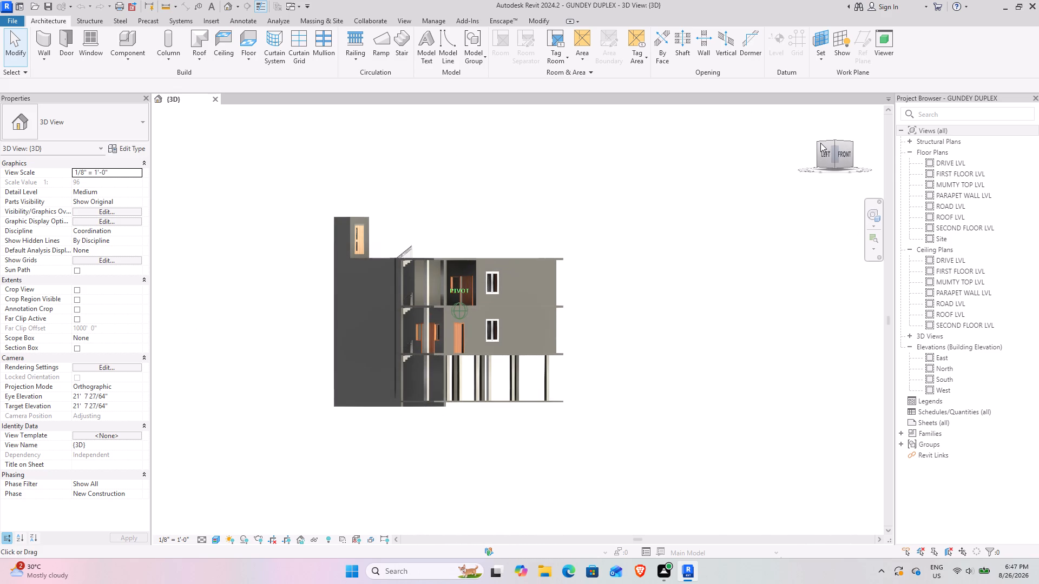
left_click_drag(820, 143, 156, 167)
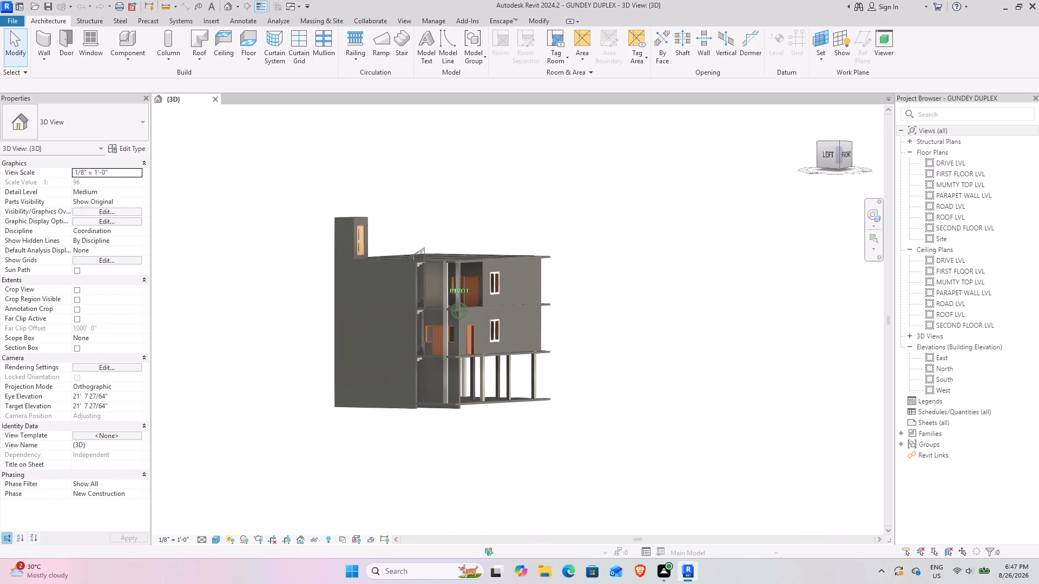
scroll(376, 309, "up", 7)
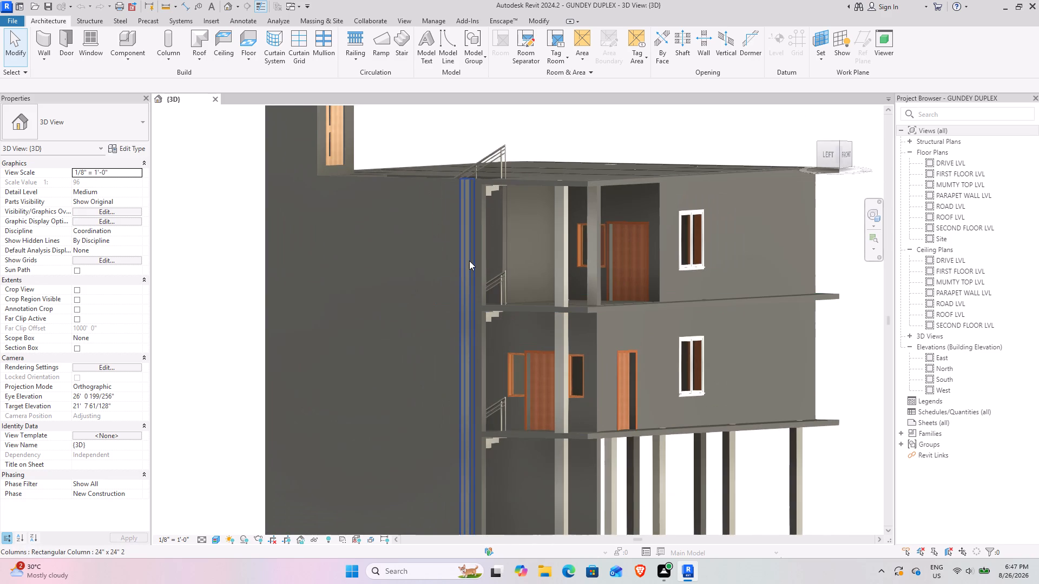
scroll(469, 261, "down", 3)
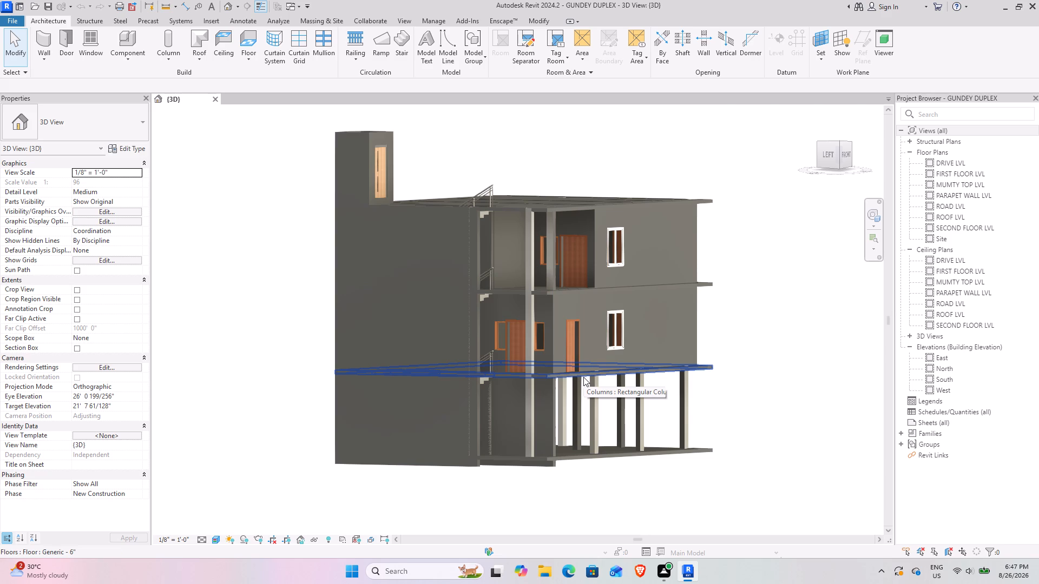
left_click(583, 377)
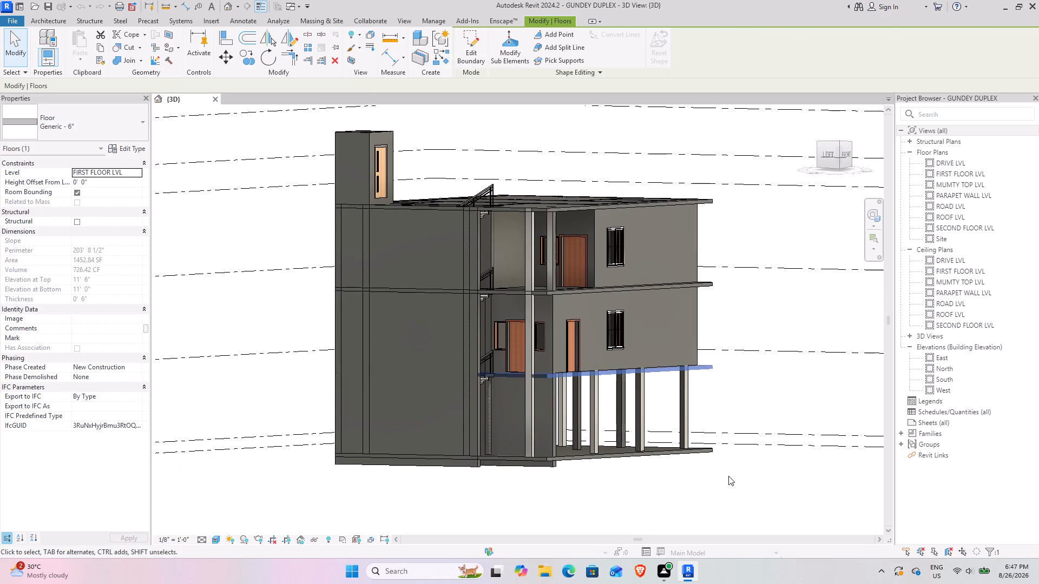
left_click(728, 476)
Inspect the first-floor doors and windows up close, and examine the left, right and front faces and the roof.
scroll(595, 330, "up", 7)
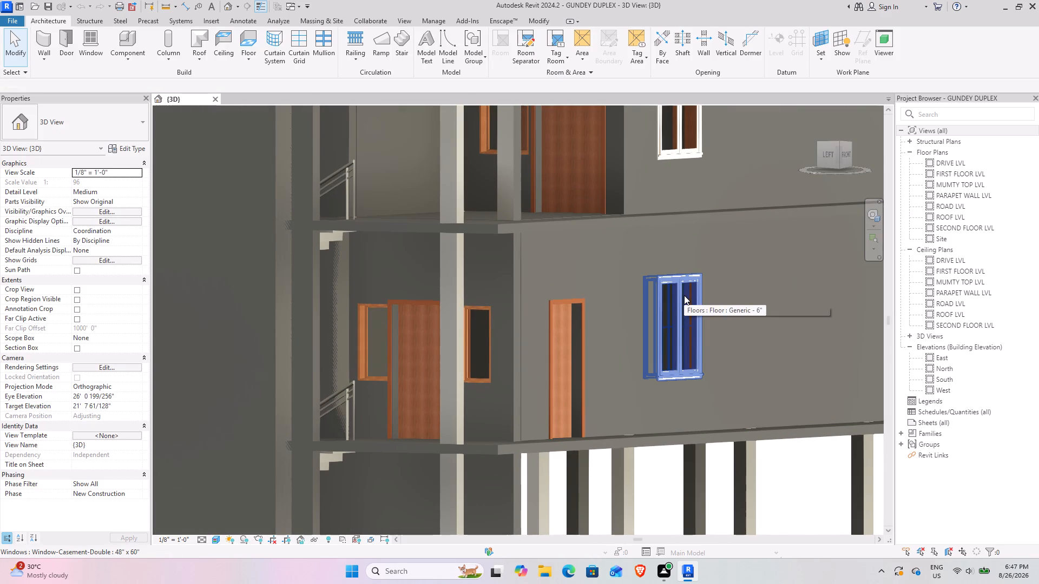
scroll(508, 331, "down", 3)
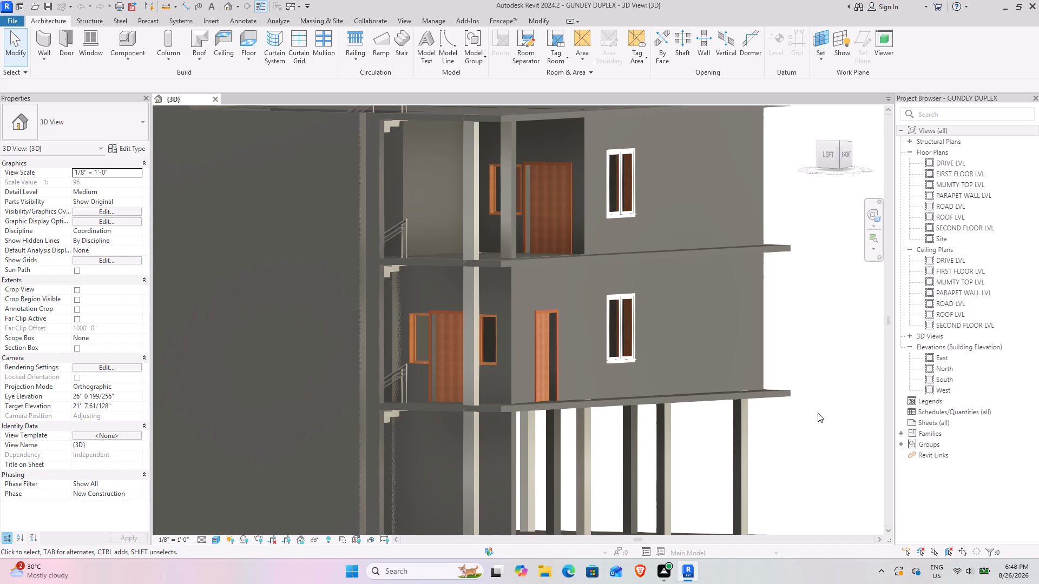
scroll(521, 270, "down", 4)
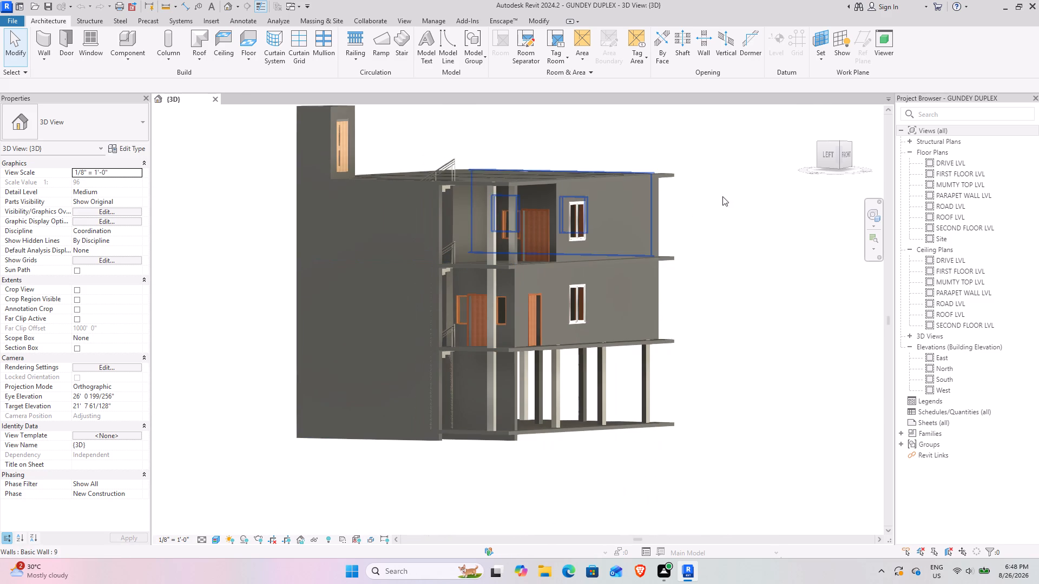
left_click_drag(836, 154, 559, 118)
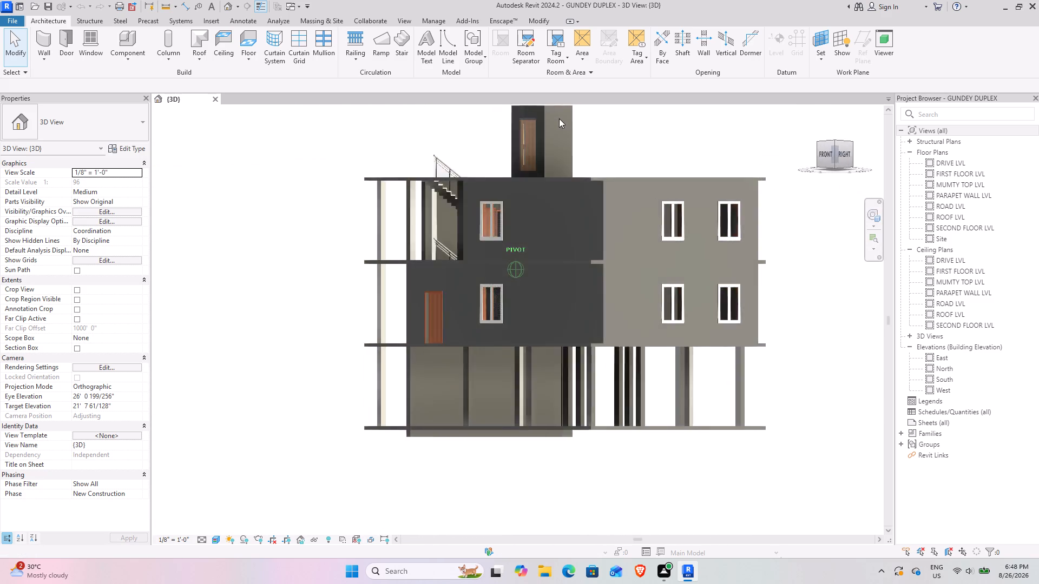
left_click_drag(559, 118, 174, 148)
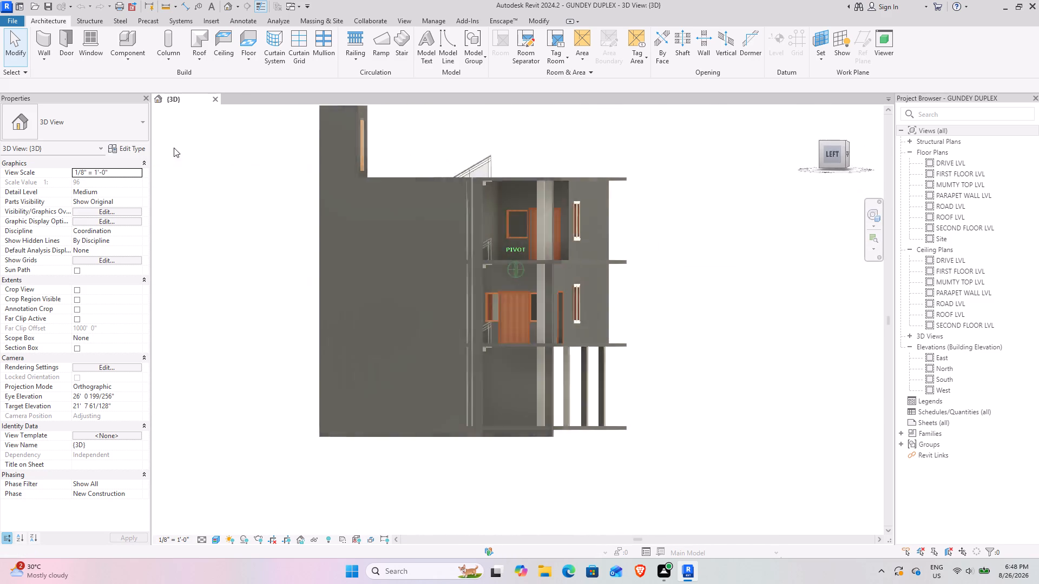
left_click_drag(174, 148, 785, 233)
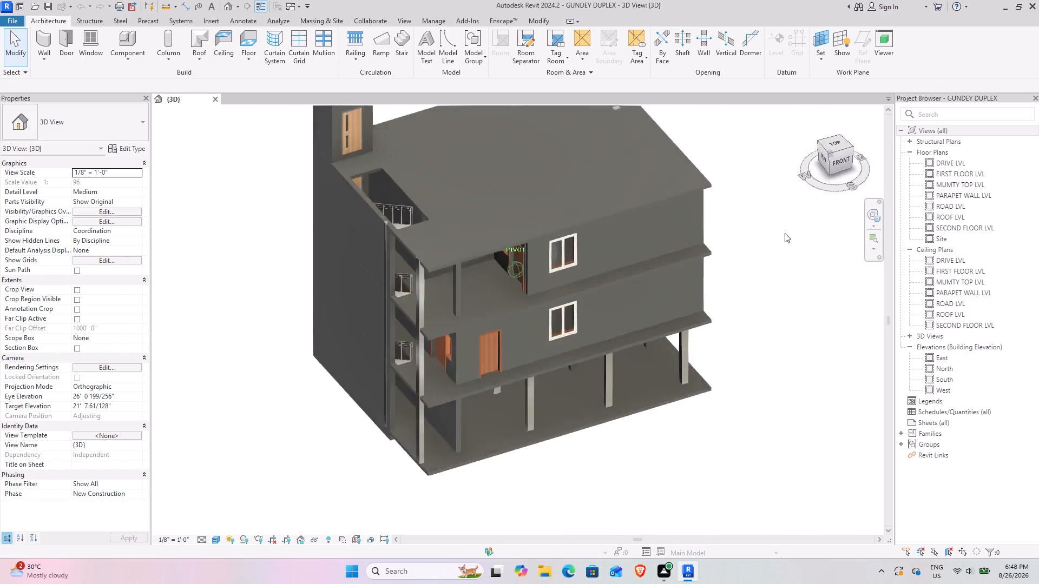
left_click_drag(785, 233, 743, 161)
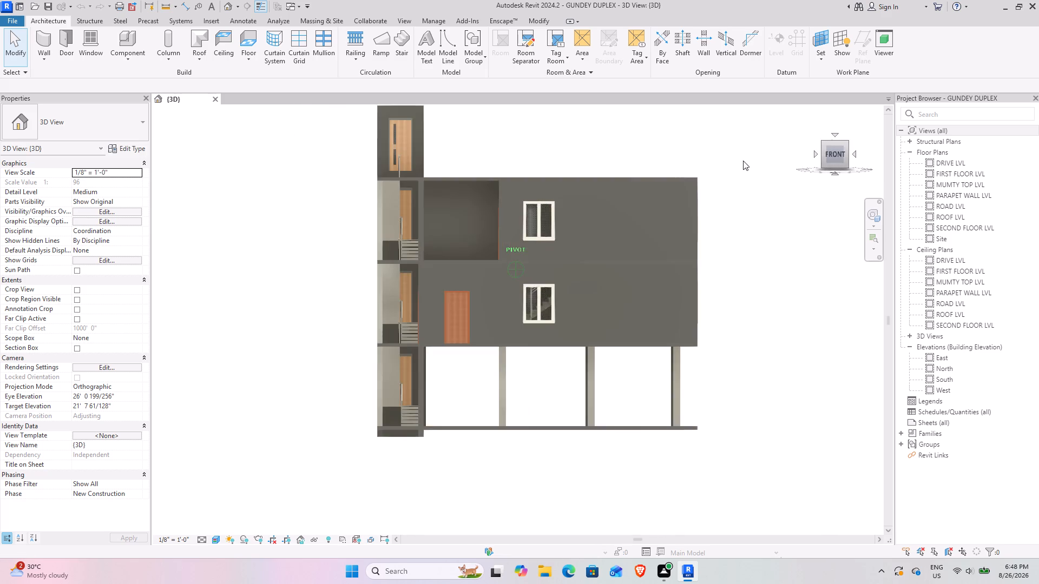
left_click_drag(743, 161, 854, 155)
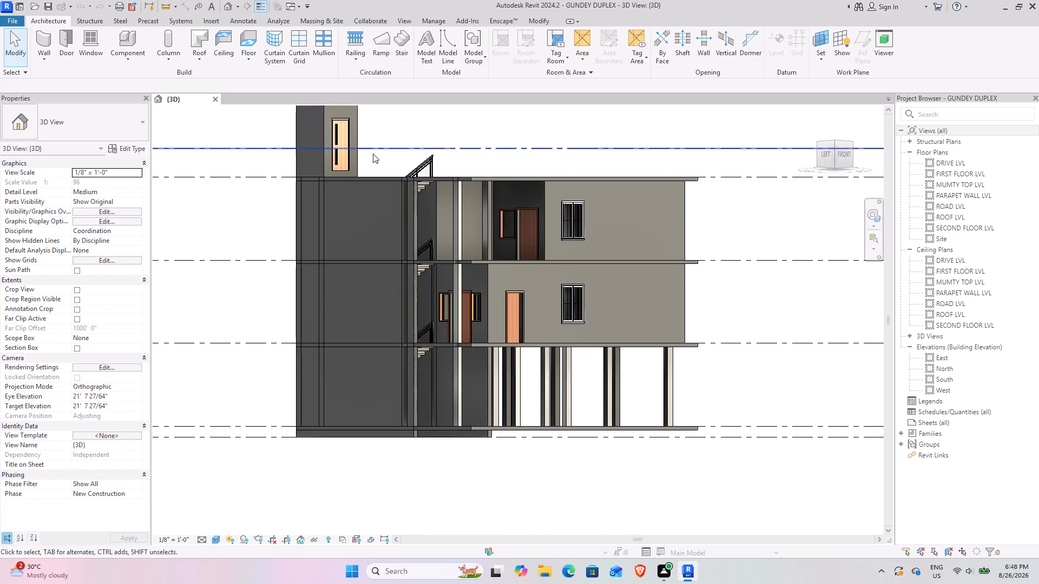
Inspect the mumty, its door and the roof-level stair railing up close.
middle_click_drag(376, 171, 385, 275)
scroll(327, 255, "up", 3)
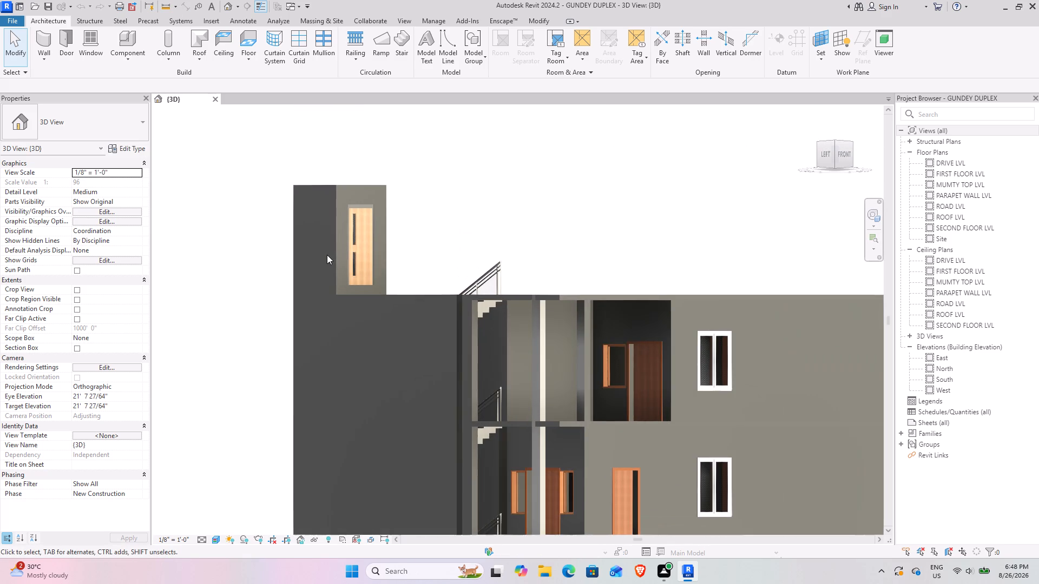
scroll(327, 255, "up", 7)
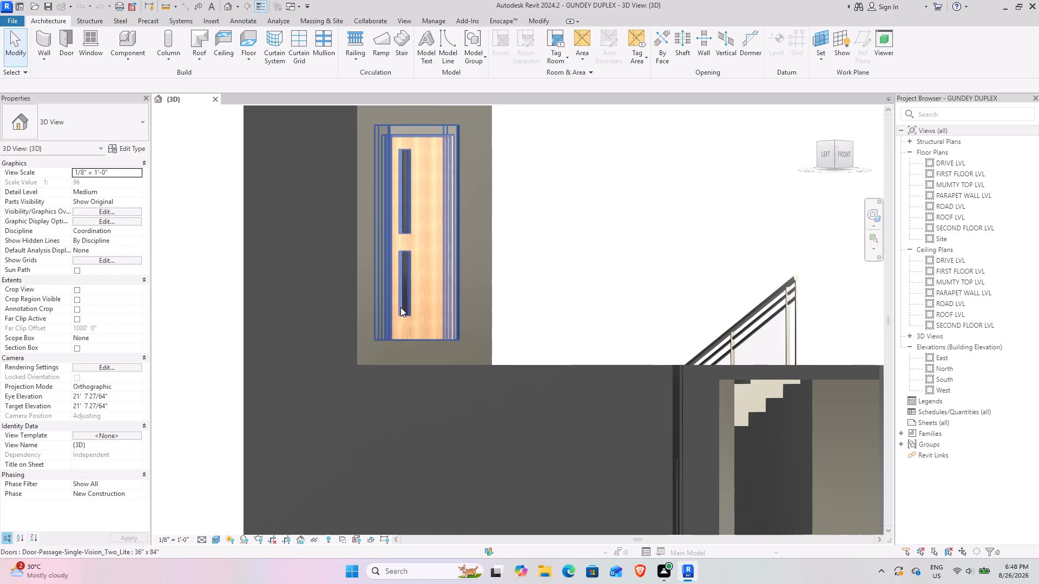
scroll(411, 224, "down", 8)
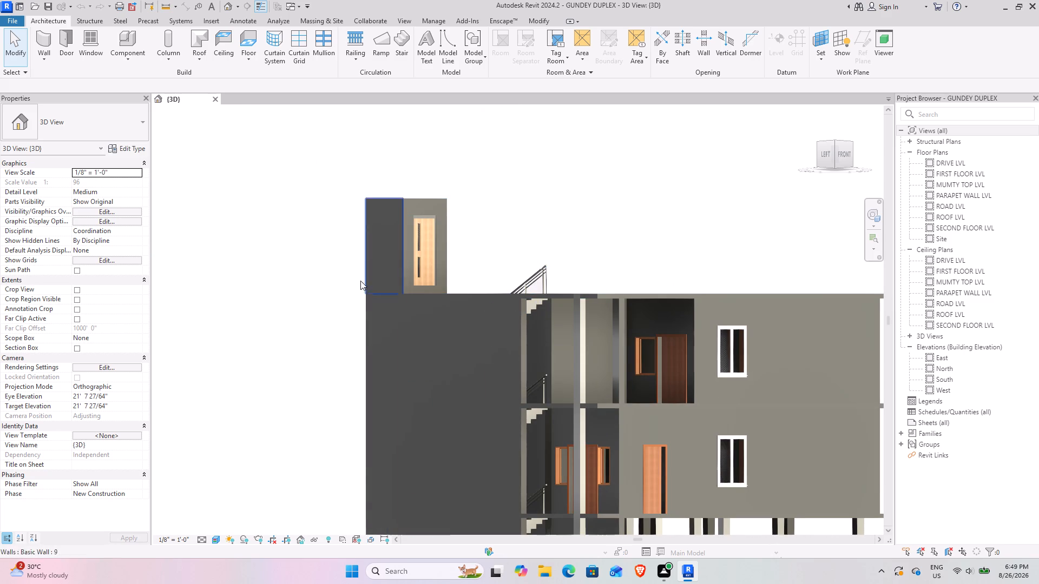
scroll(474, 346, "down", 3)
Examine the roof and stair opening from above, and inspect the properties of the mumty wall containing the door.
left_click_drag(827, 154, 790, 154)
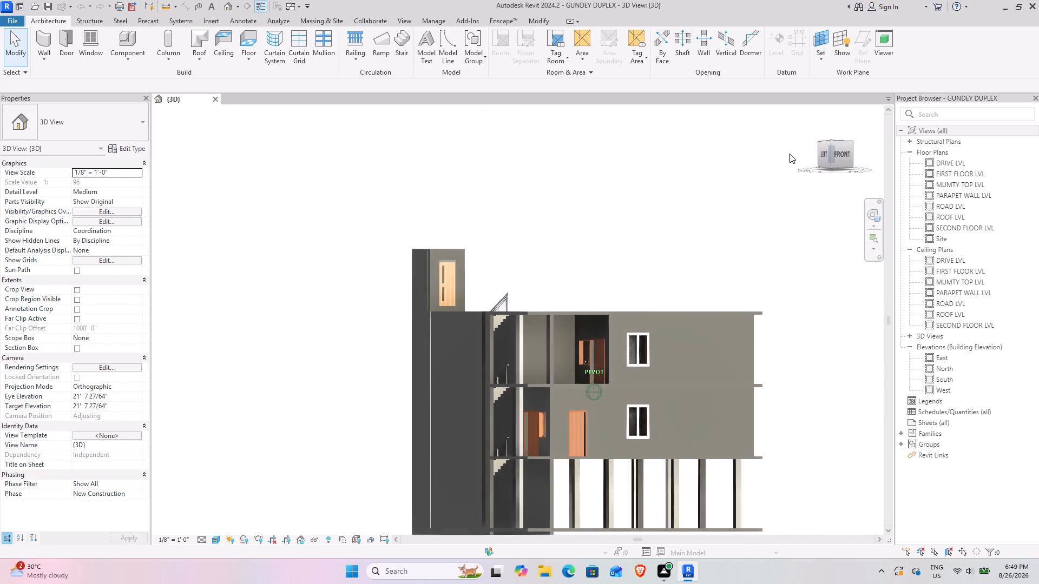
left_click_drag(790, 154, 805, 209)
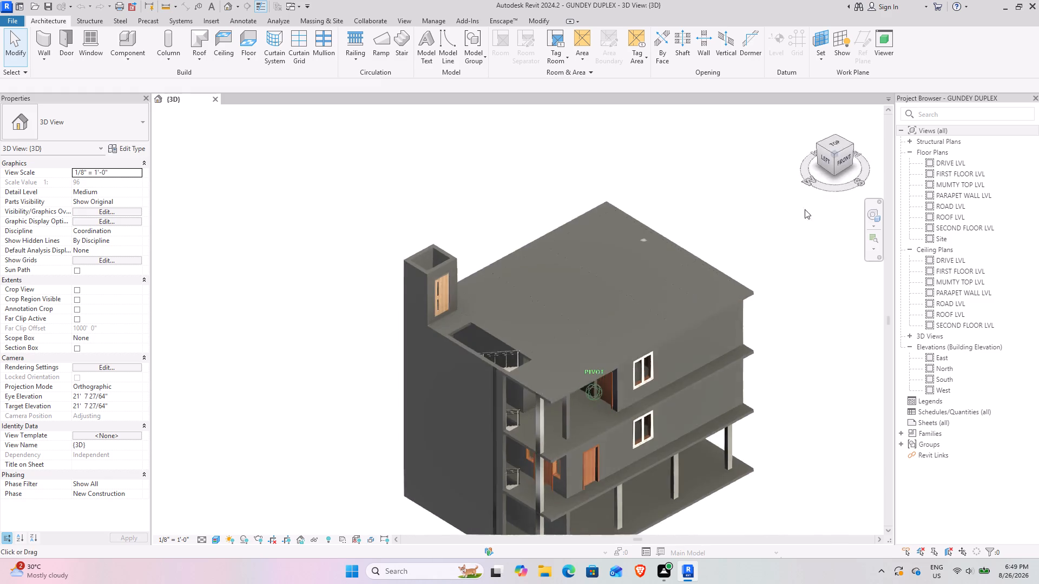
left_click_drag(805, 209, 792, 174)
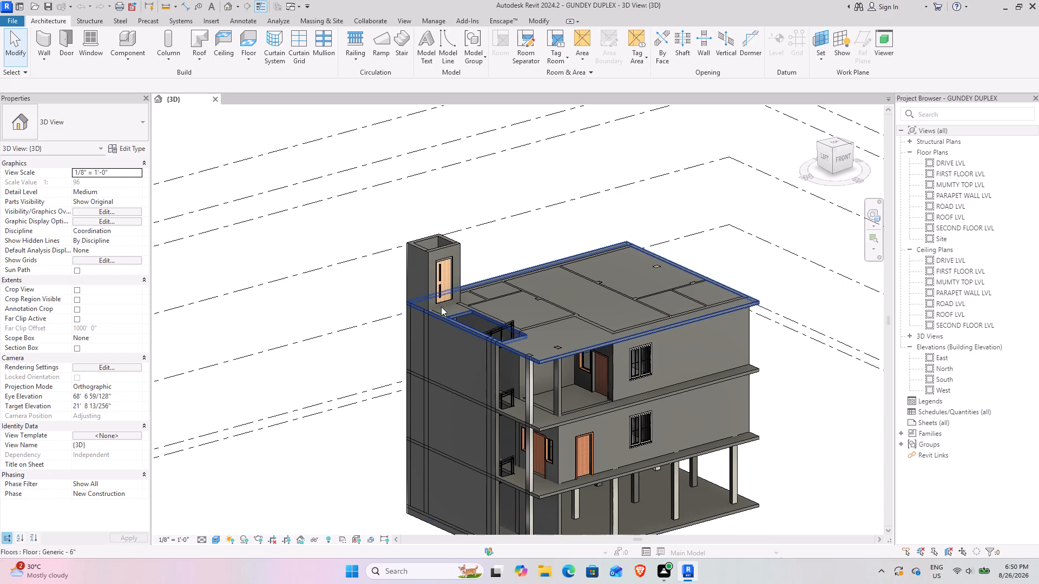
left_click(429, 258)
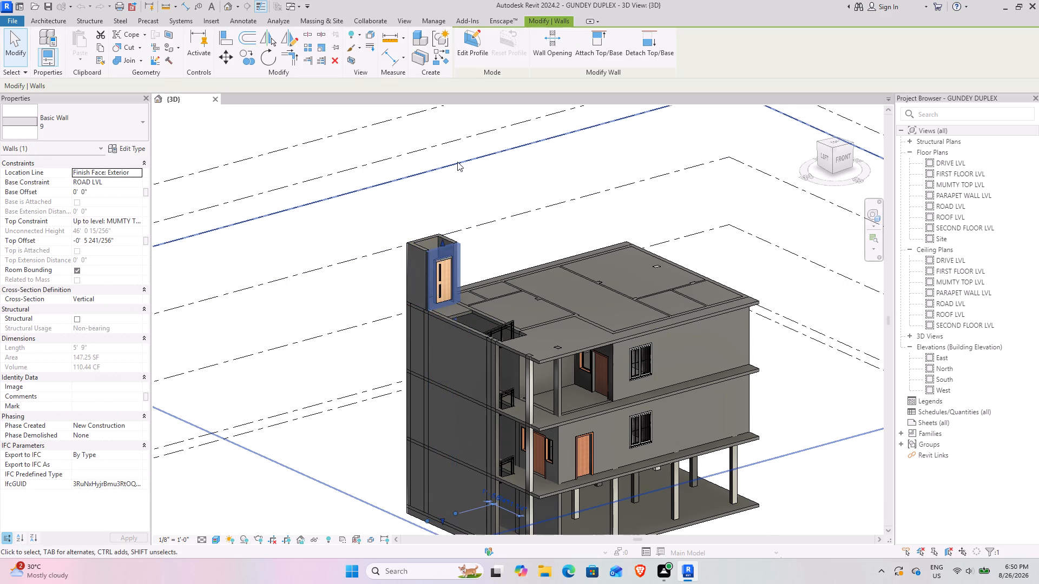
left_click(463, 188)
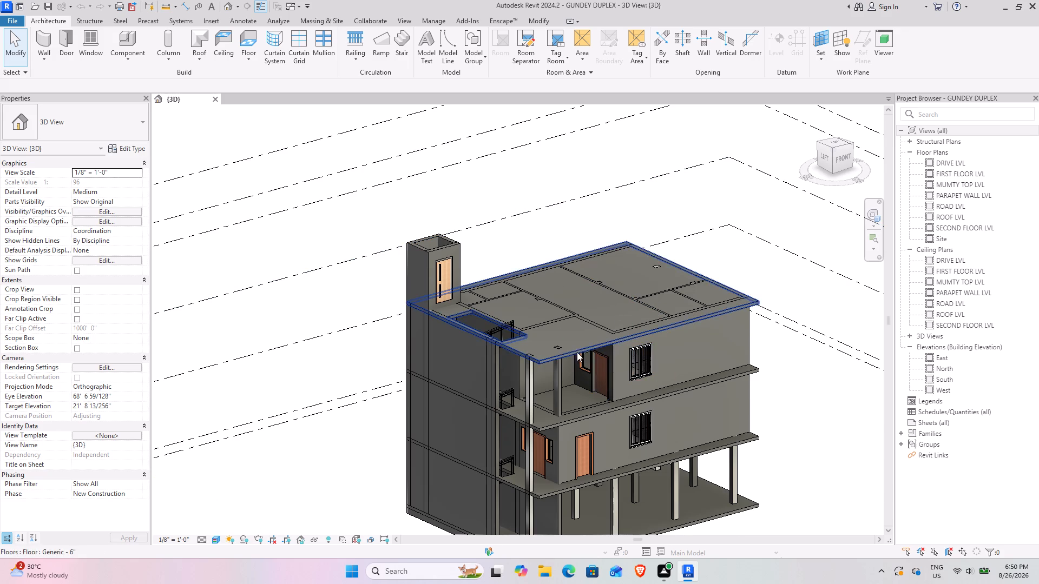
middle_click_drag(561, 348, 513, 282)
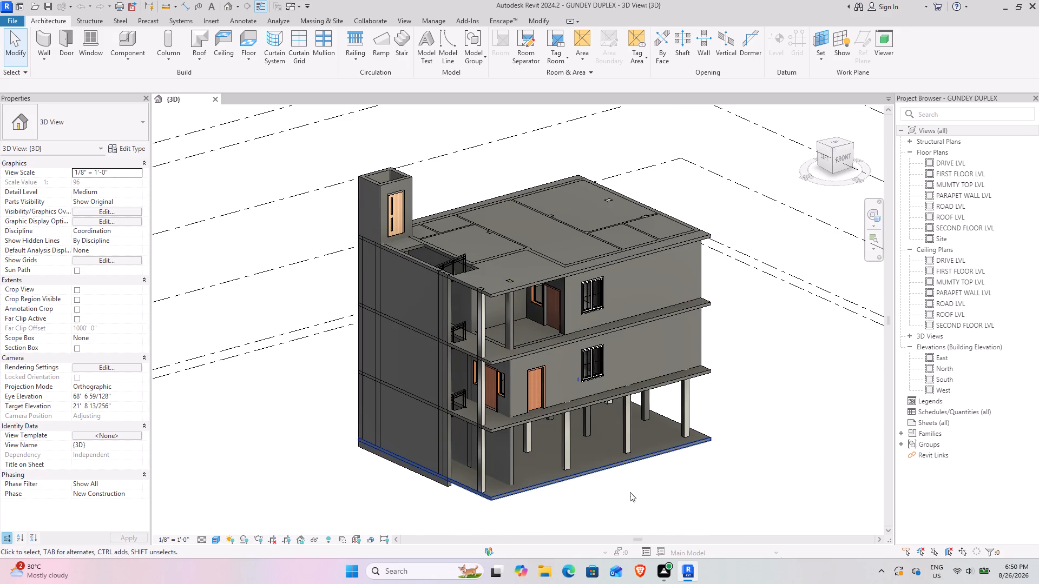
Examine the ground-floor columns, the front-left and front-right corners, and the roof with its mumty and stair opening.
scroll(574, 400, "up", 3)
scroll(605, 447, "up", 3)
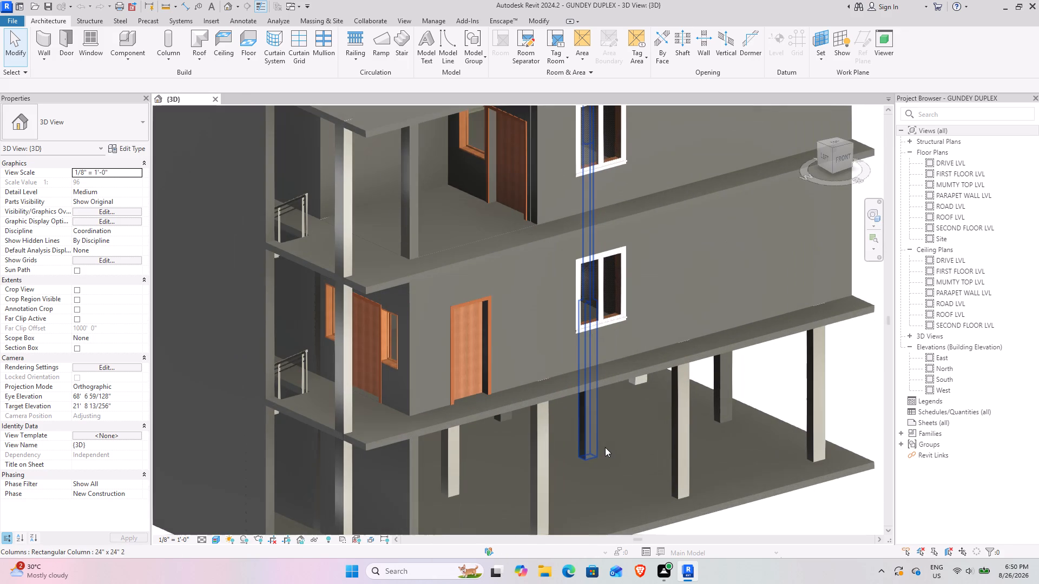
scroll(636, 312, "down", 5)
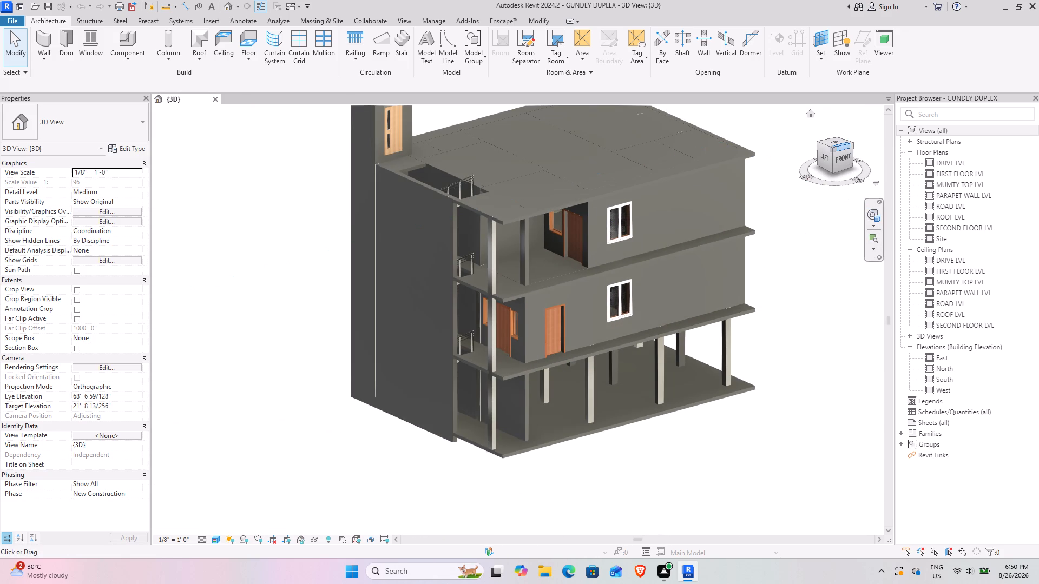
left_click_drag(832, 161, 674, 123)
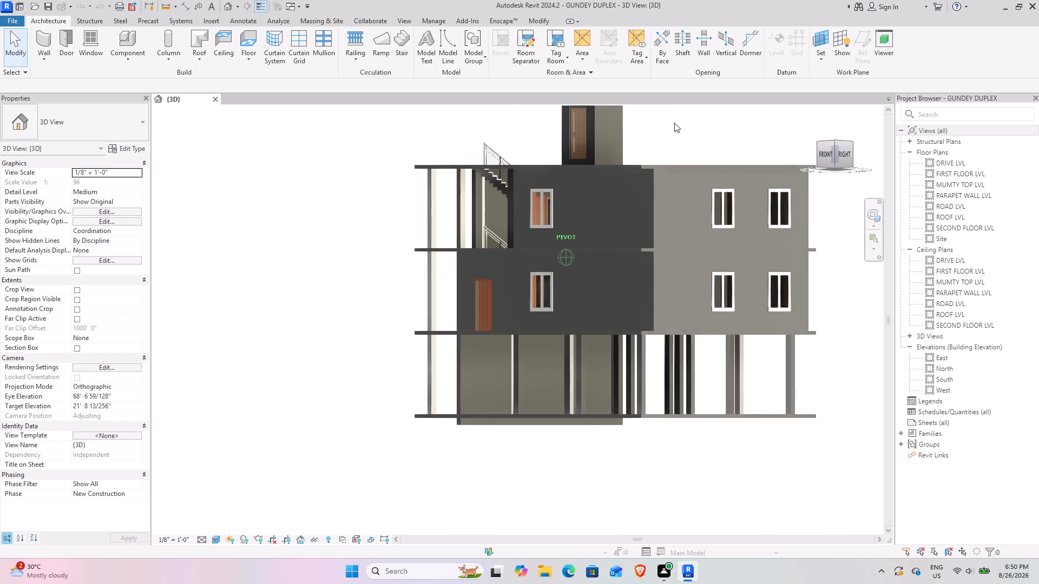
left_click_drag(674, 123, 173, 182)
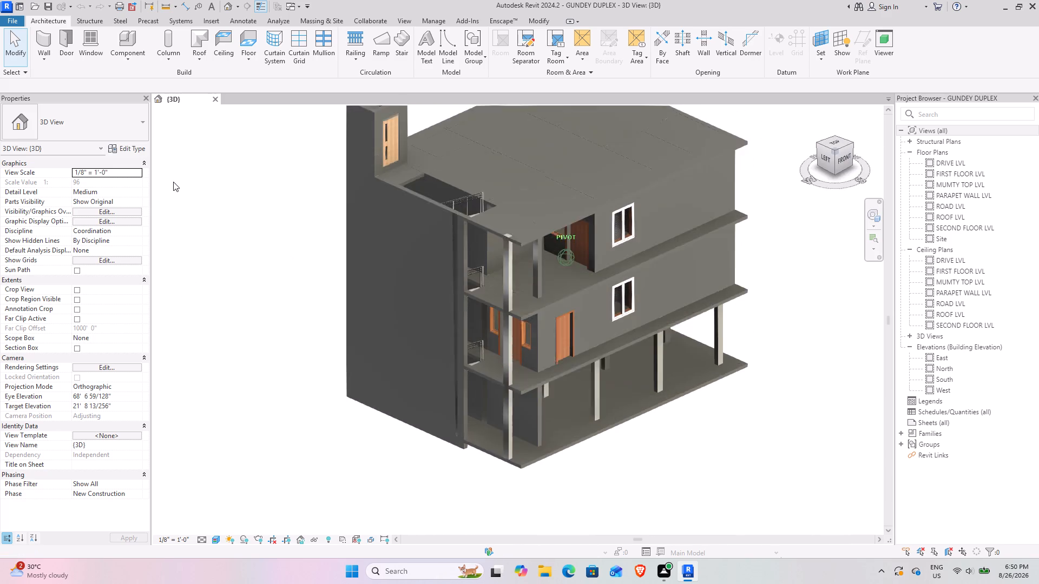
left_click_drag(173, 182, 182, 184)
scroll(908, 182, "down", 4)
scroll(456, 219, "down", 2)
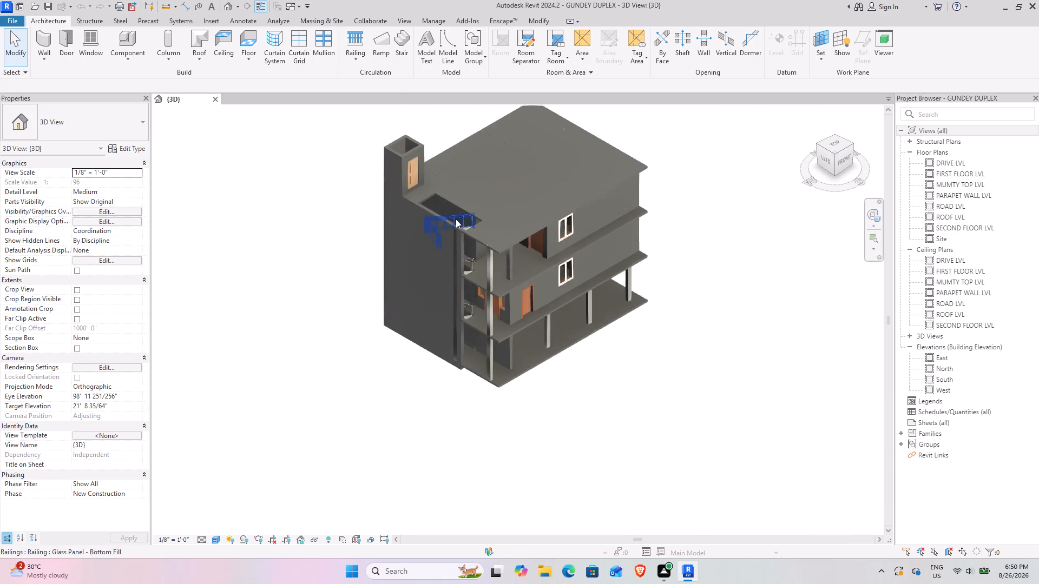
scroll(456, 219, "down", 2)
middle_click_drag(493, 189, 476, 230)
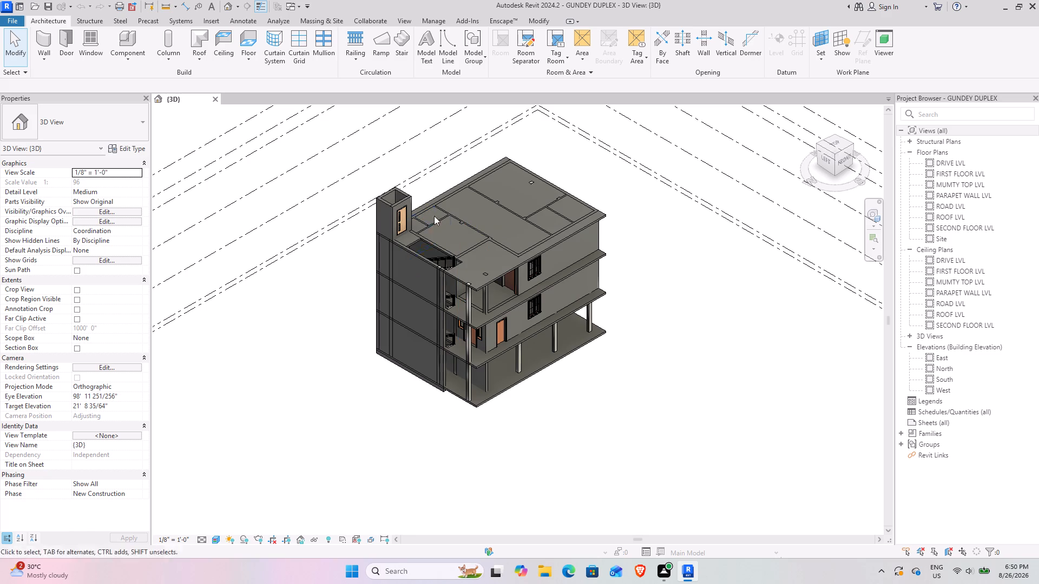
scroll(418, 167, "up", 6)
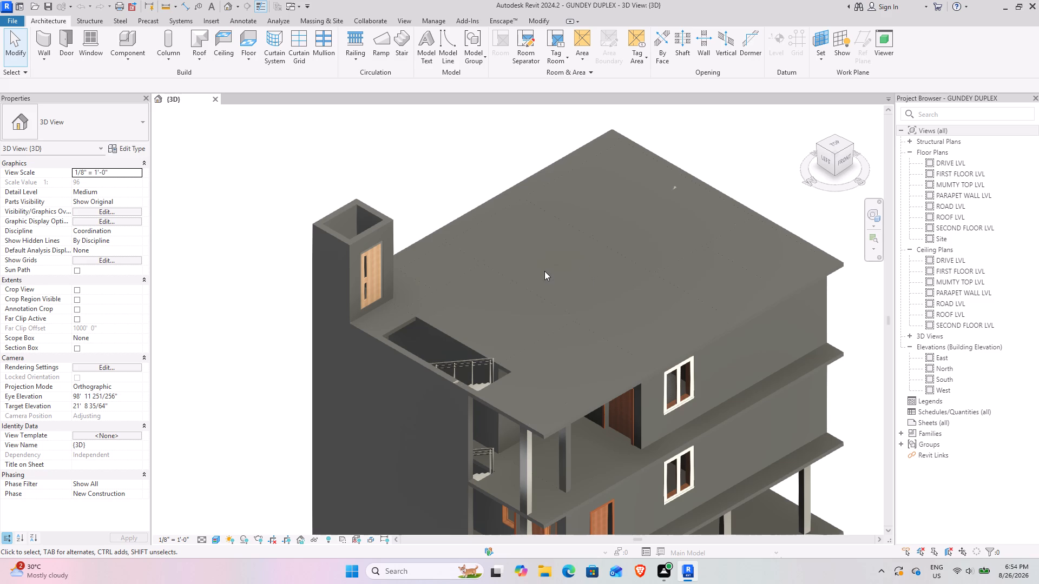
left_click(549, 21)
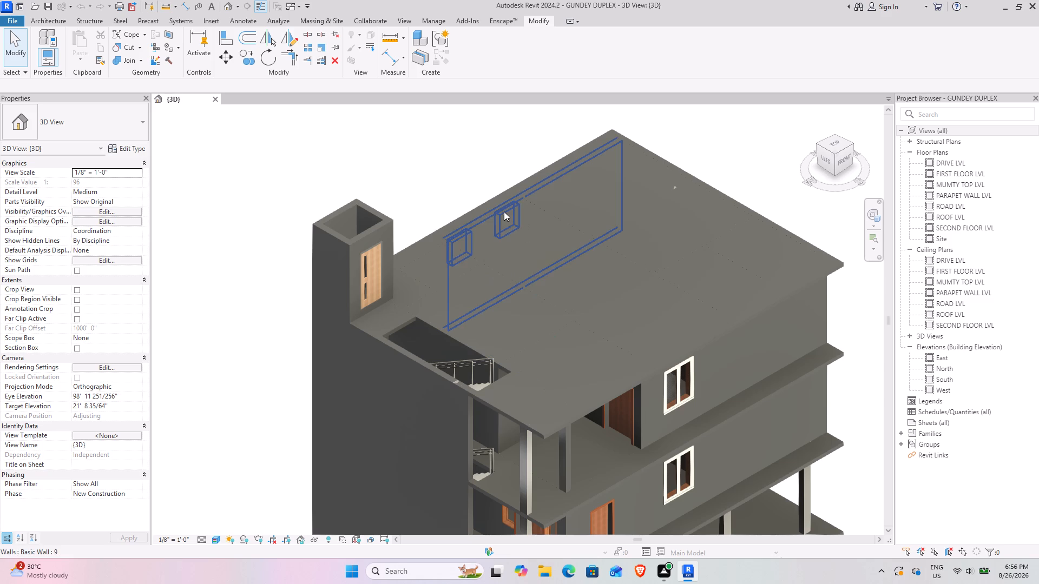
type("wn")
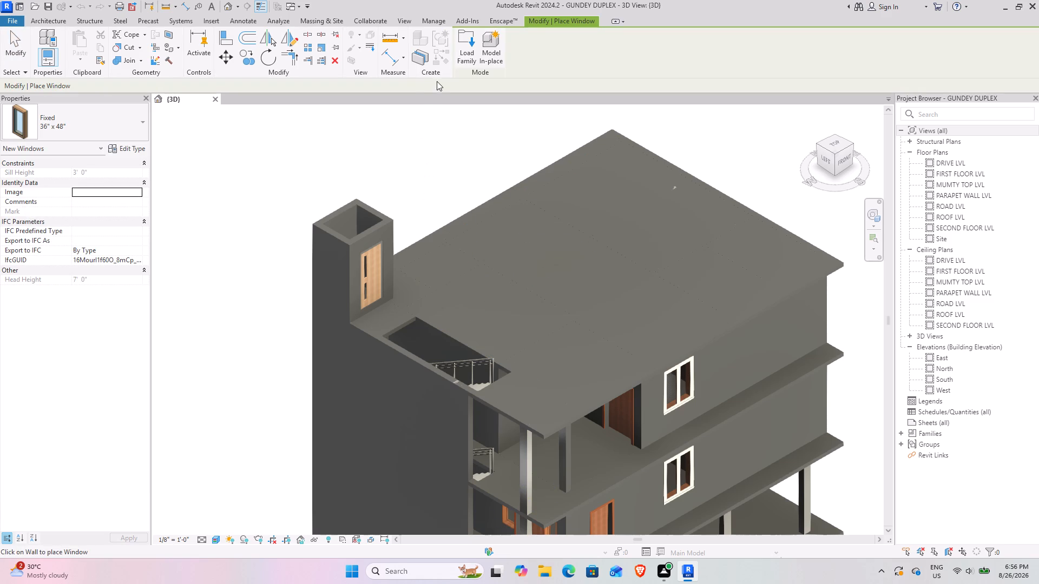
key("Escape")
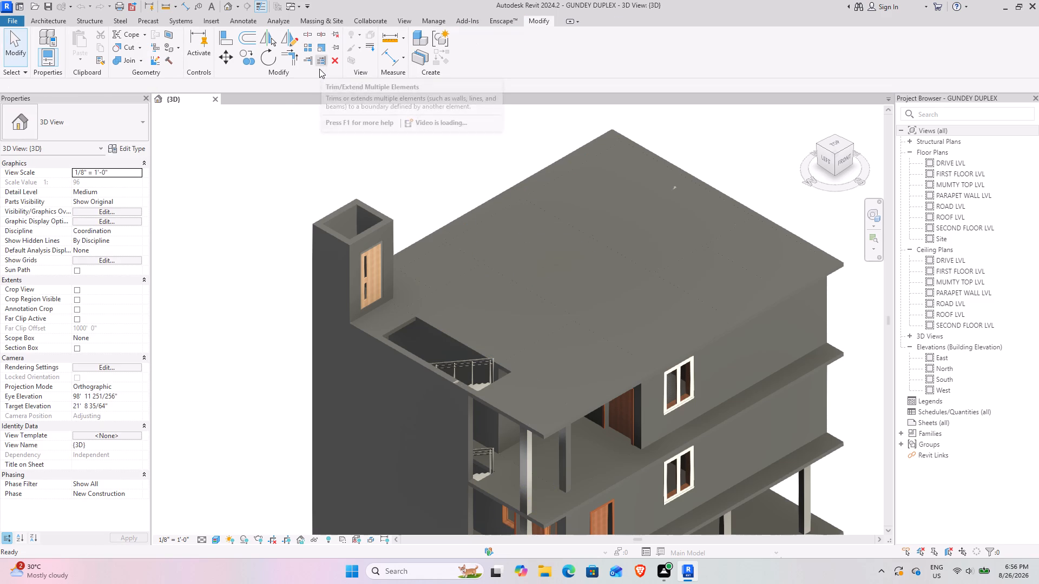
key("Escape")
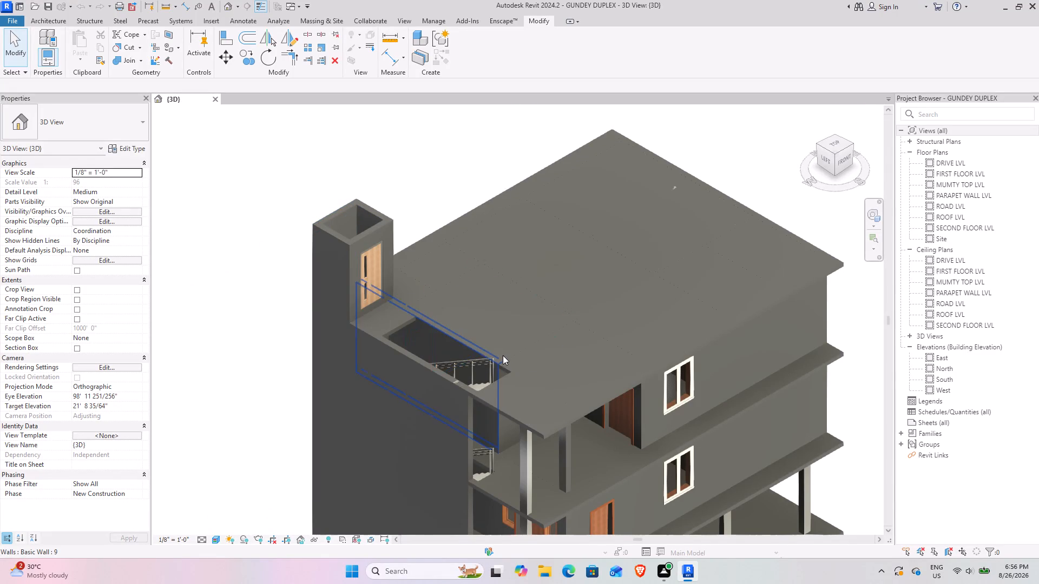
Examine the building's front and left faces from low and raised angles, including the mumty, balcony and open ground floor.
scroll(506, 356, "down", 2)
middle_click_drag(495, 399, 453, 312, "shift")
middle_click_drag(479, 322, 525, 288)
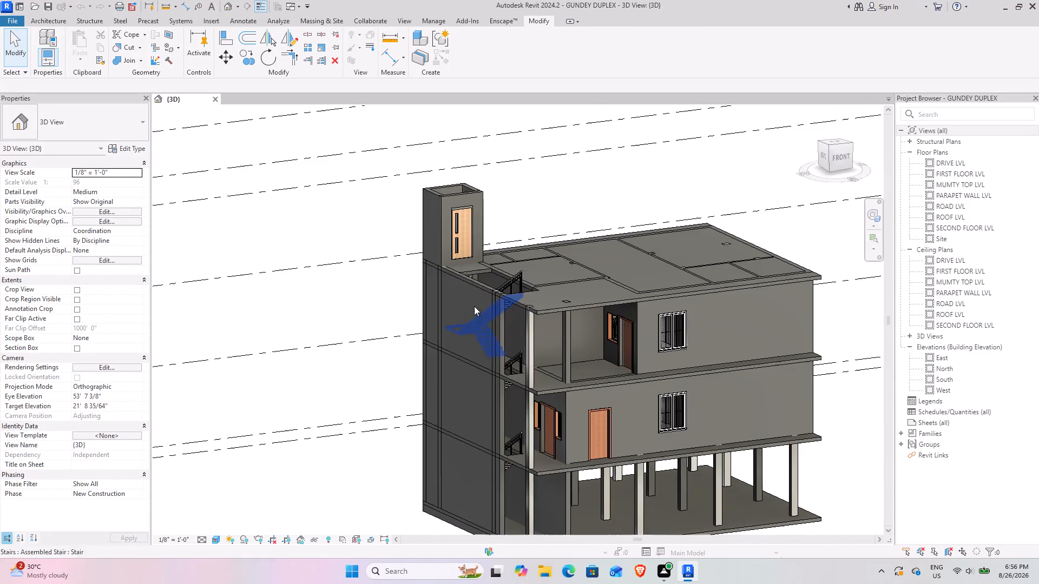
middle_click_drag(479, 293, 394, 290, "shift")
middle_click_drag(392, 321, 369, 280, "shift")
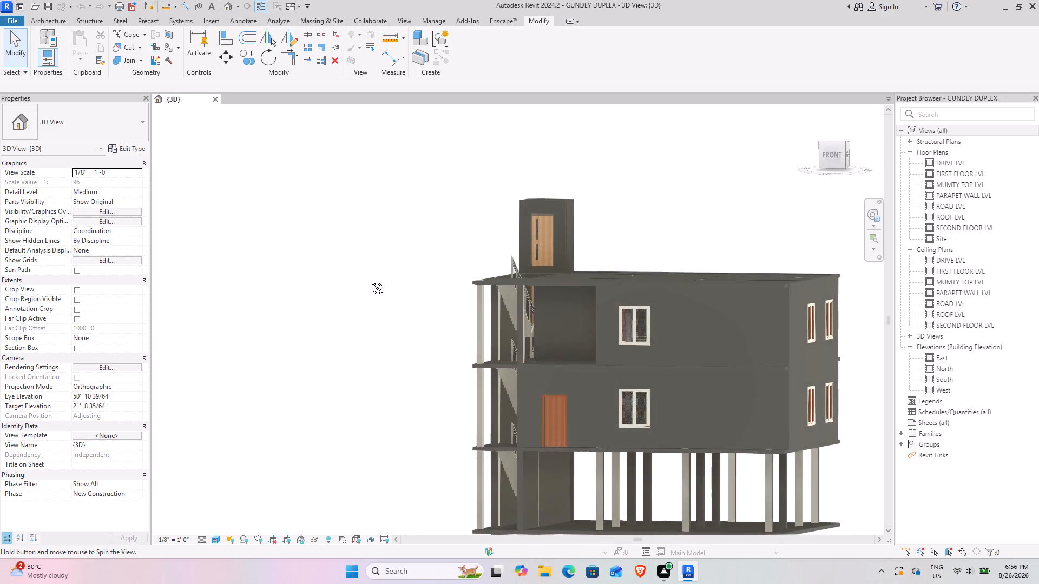
middle_click_drag(369, 280, 344, 316, "shift")
middle_click_drag(353, 317, 519, 256, "shift")
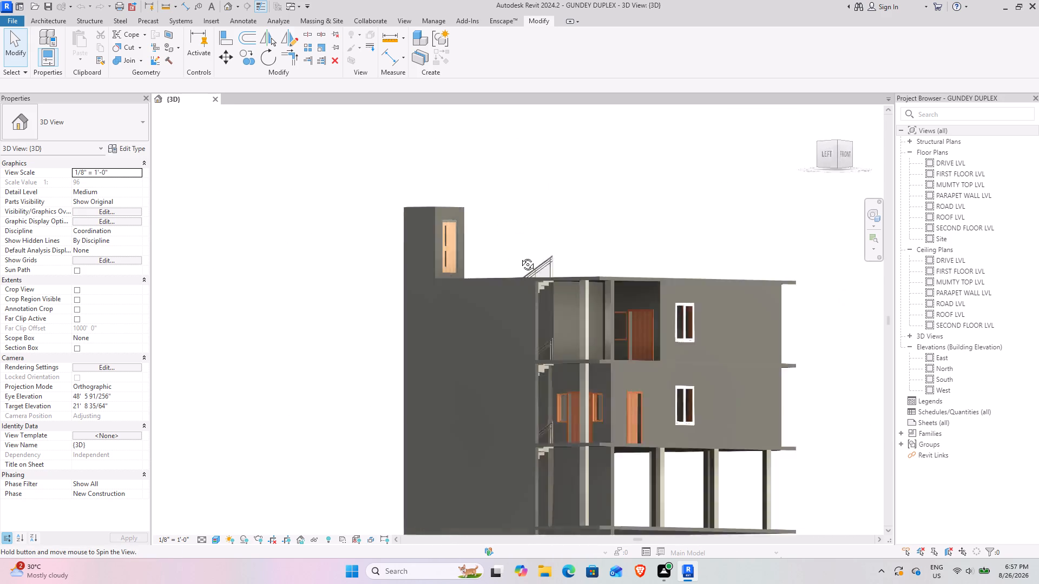
middle_click_drag(519, 256, 396, 246, "shift")
middle_click_drag(613, 322, 628, 384, "shift")
middle_click_drag(611, 368, 633, 297)
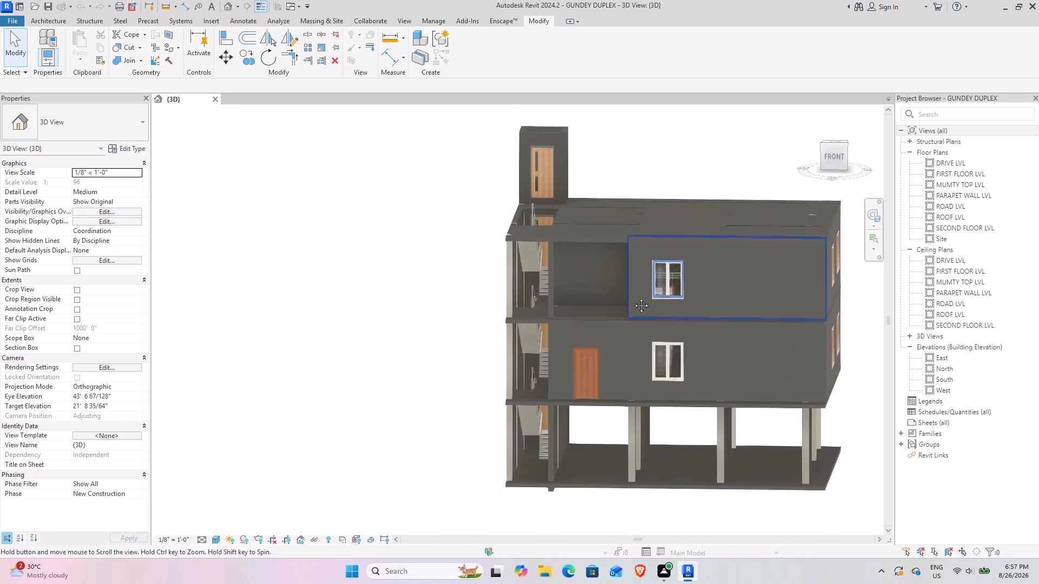
middle_click_drag(633, 297, 633, 297)
middle_click_drag(627, 297, 740, 342, "shift")
middle_click_drag(727, 342, 582, 403)
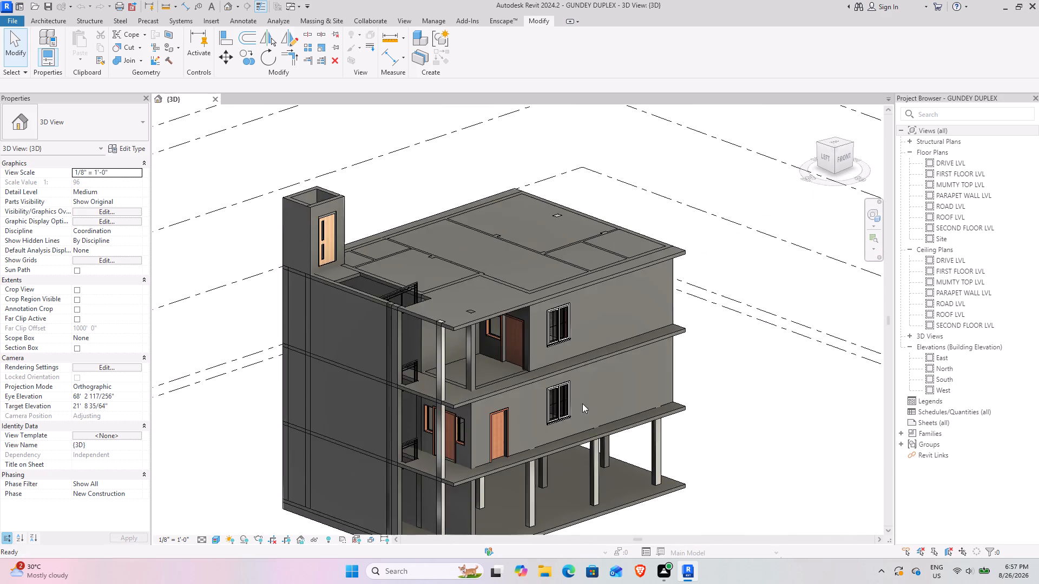
Inspect the staircase, floor slabs, doors and windows at the front-left corner up close and from the front.
middle_click_drag(584, 384, 438, 328, "shift")
middle_click_drag(429, 330, 528, 330)
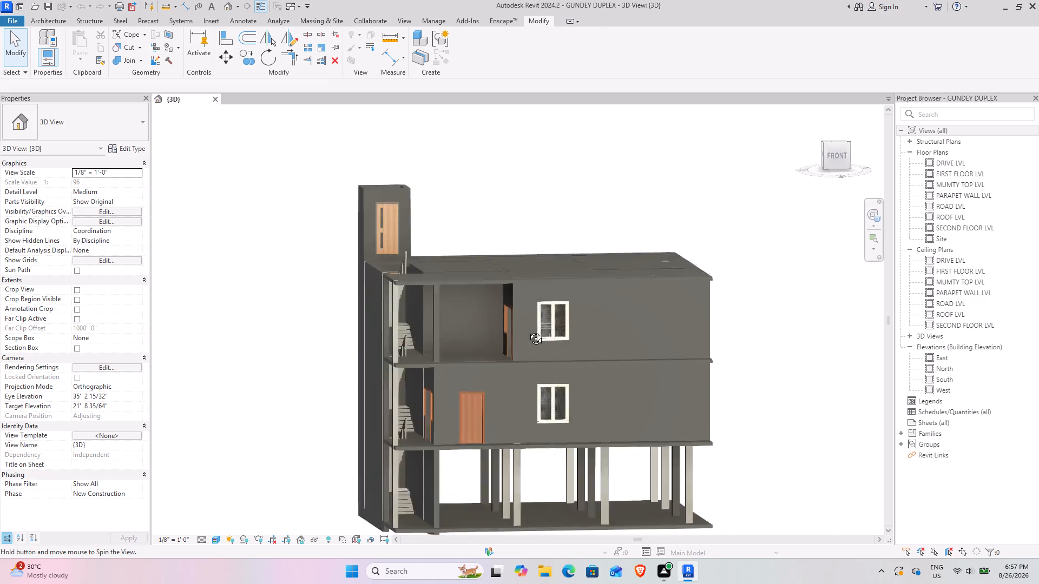
middle_click_drag(528, 330, 592, 349)
middle_click_drag(555, 357, 681, 310)
scroll(547, 312, "up", 3)
middle_click_drag(511, 349, 550, 339, "shift")
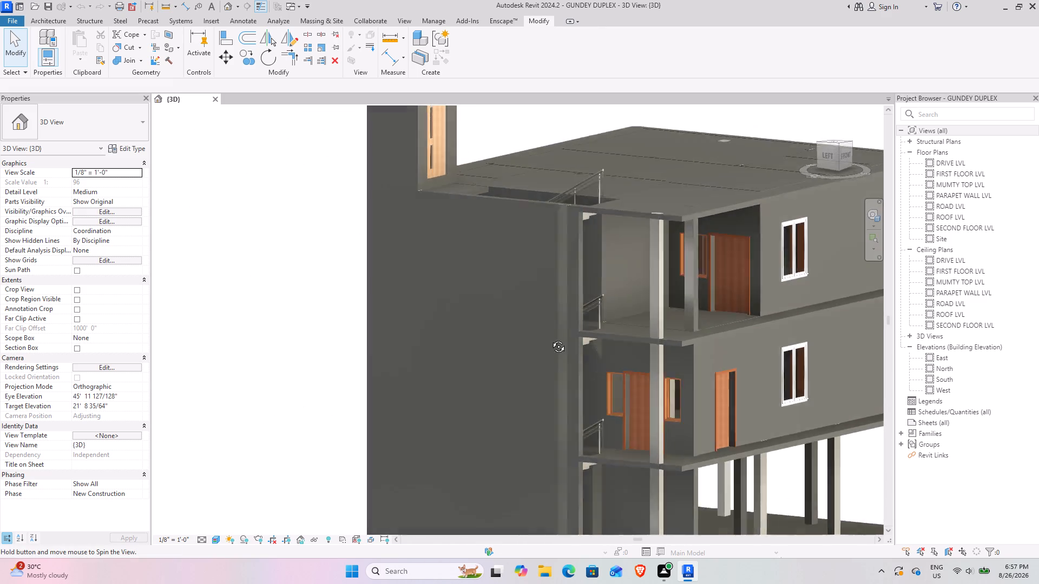
middle_click_drag(550, 339, 440, 358, "shift")
middle_click_drag(422, 355, 357, 346, "shift")
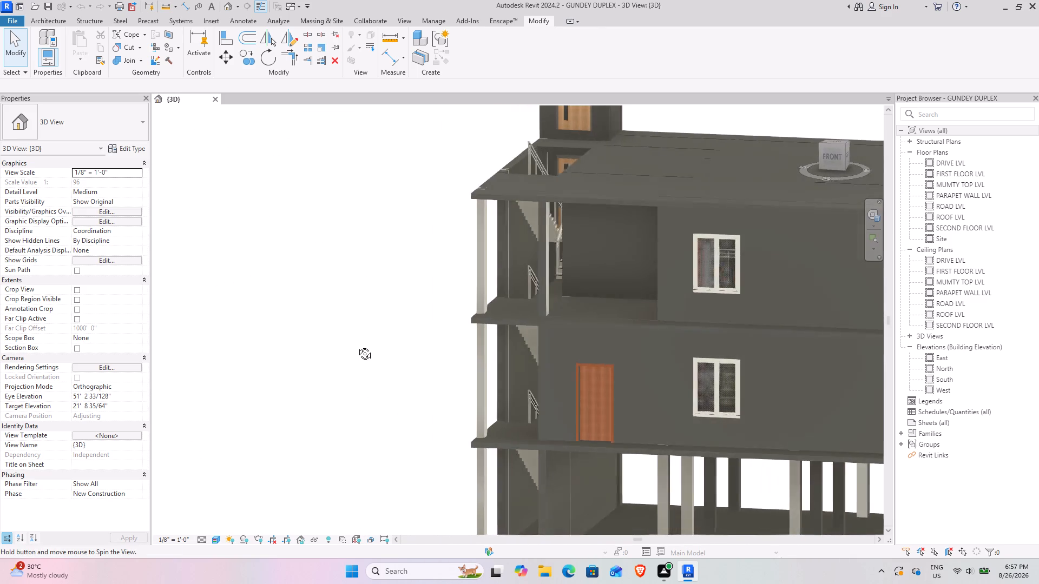
middle_click_drag(357, 346, 389, 343, "shift")
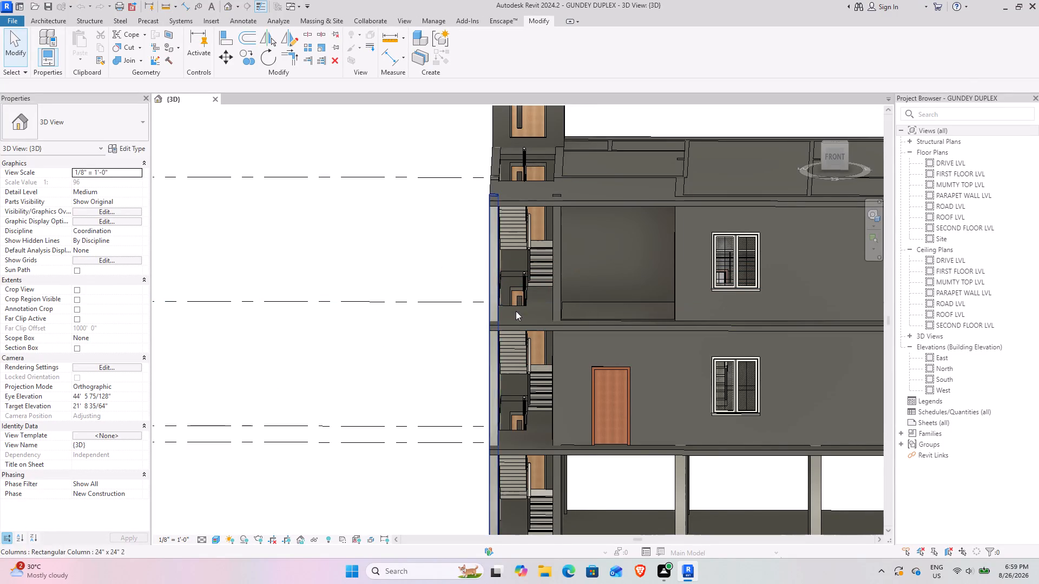
scroll(508, 301, "down", 2)
middle_click_drag(419, 294, 470, 267)
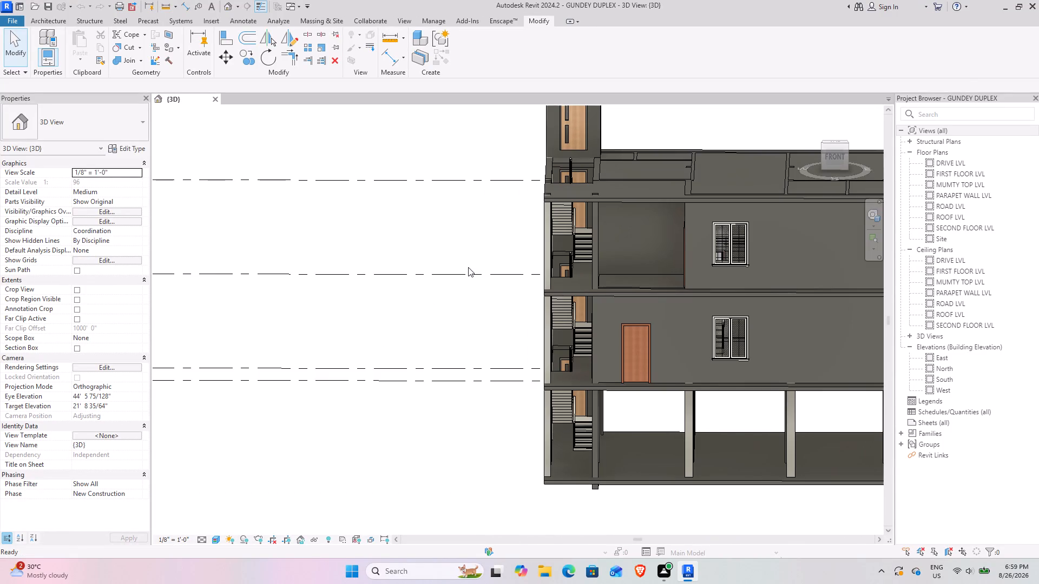
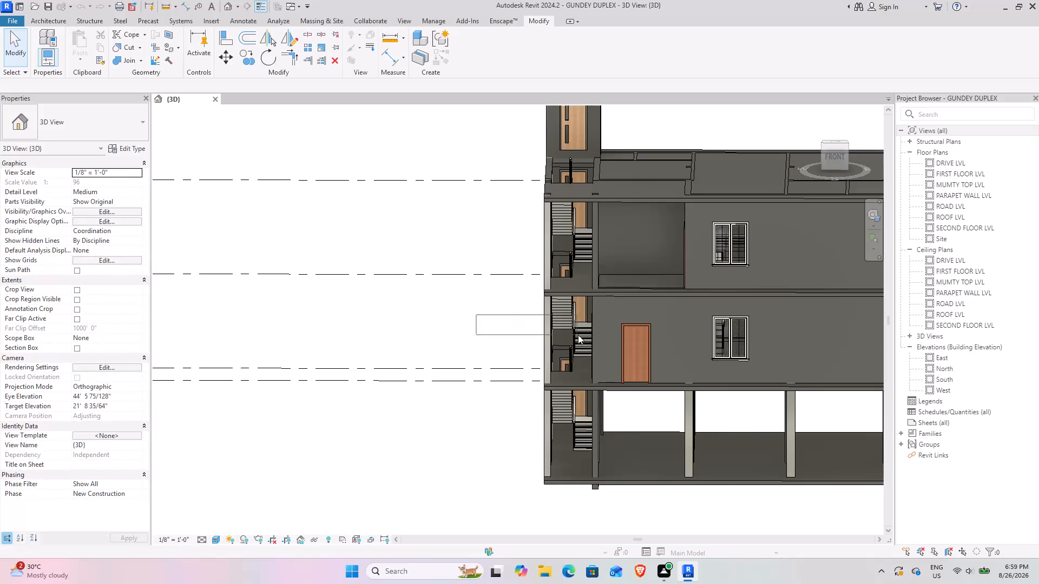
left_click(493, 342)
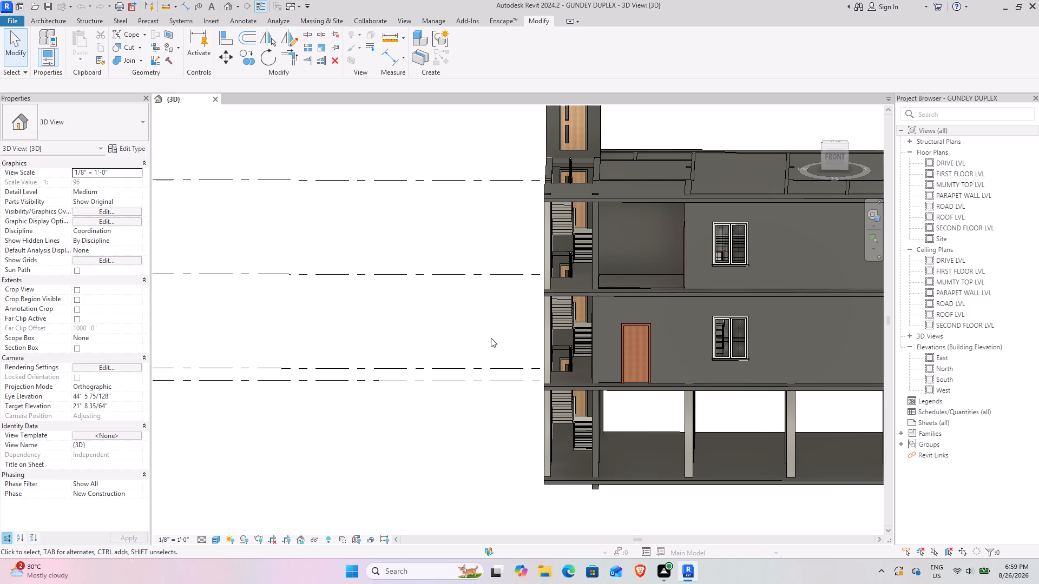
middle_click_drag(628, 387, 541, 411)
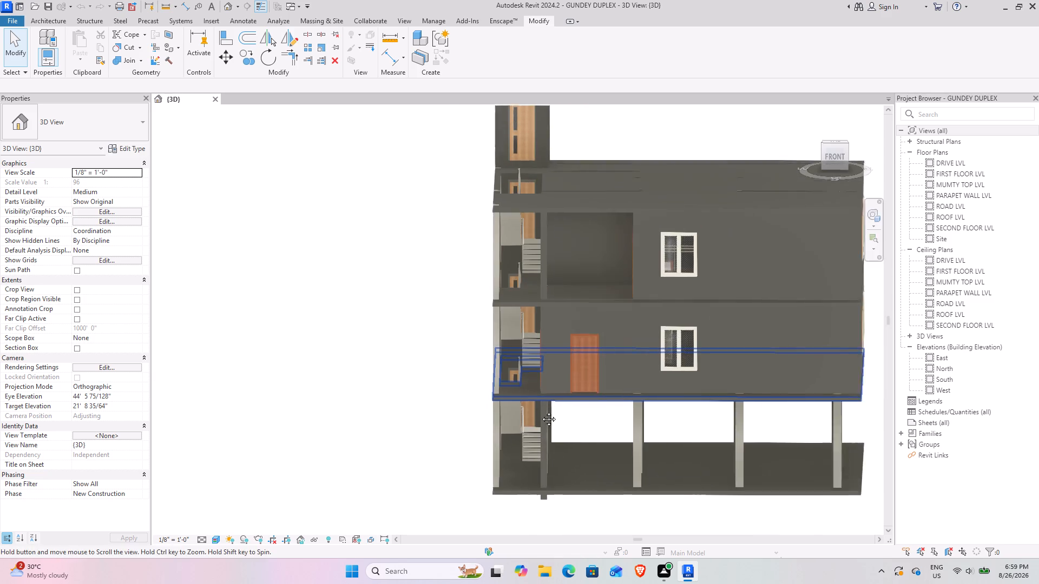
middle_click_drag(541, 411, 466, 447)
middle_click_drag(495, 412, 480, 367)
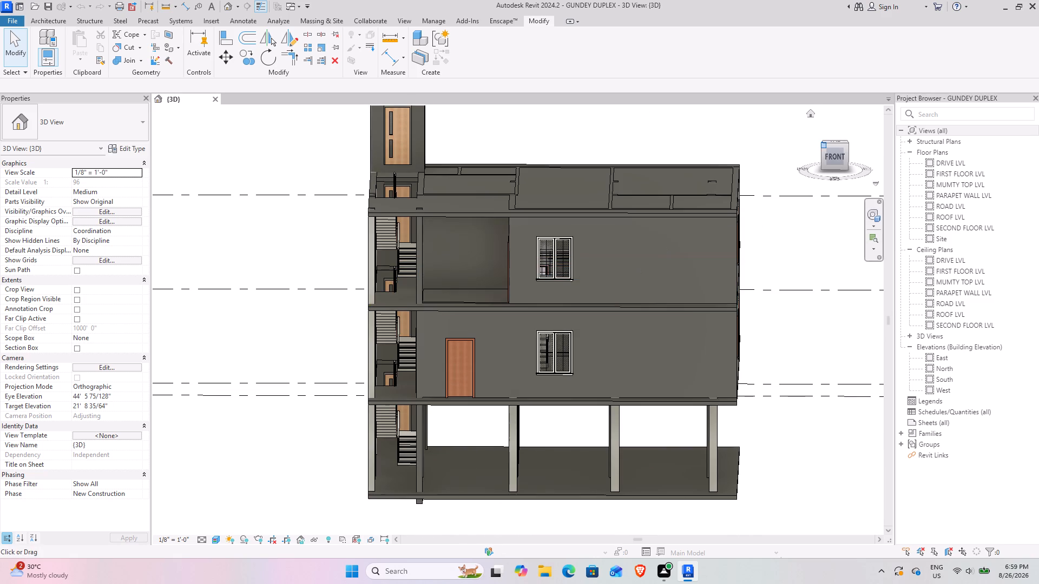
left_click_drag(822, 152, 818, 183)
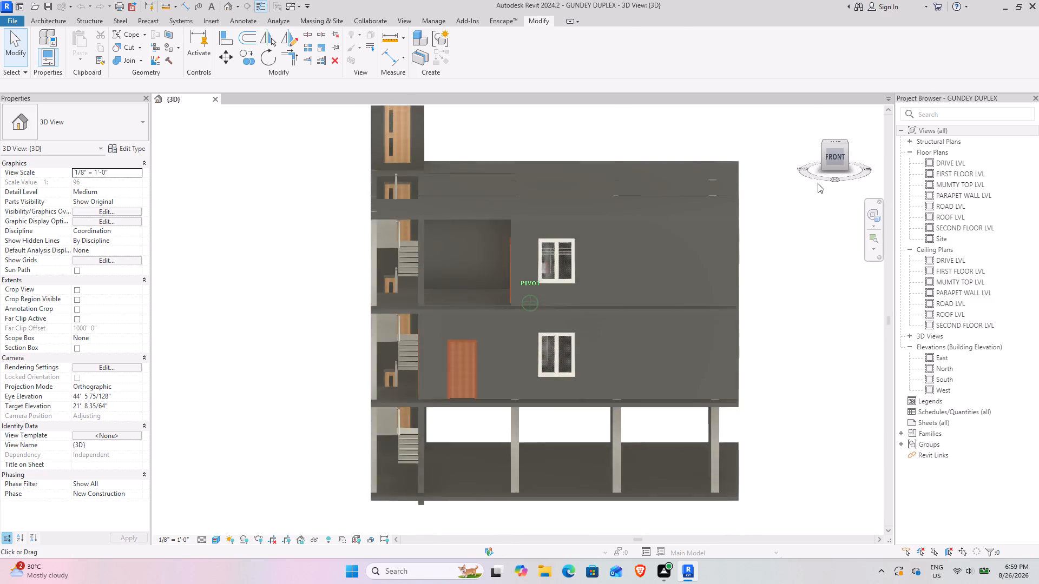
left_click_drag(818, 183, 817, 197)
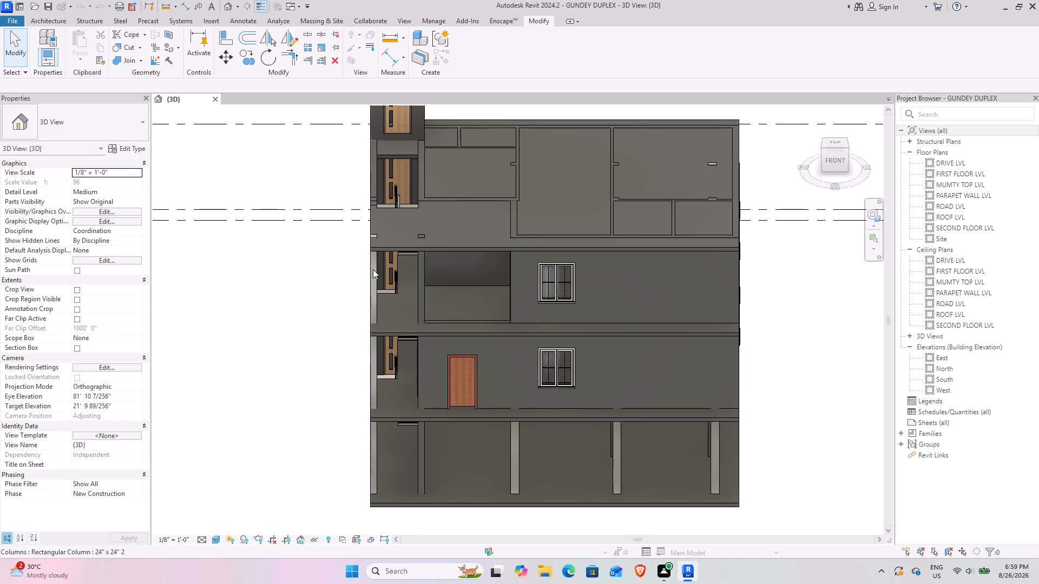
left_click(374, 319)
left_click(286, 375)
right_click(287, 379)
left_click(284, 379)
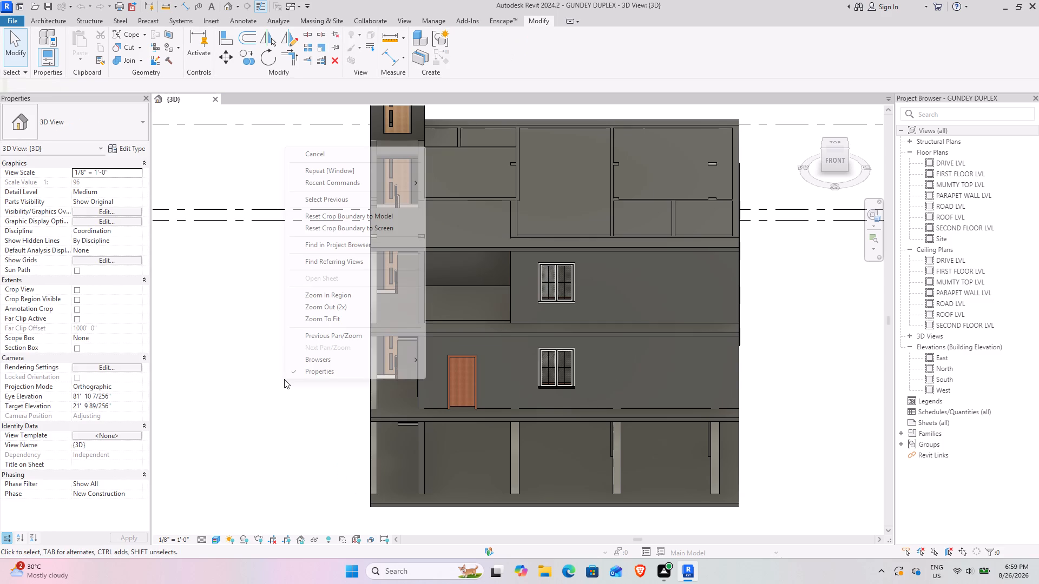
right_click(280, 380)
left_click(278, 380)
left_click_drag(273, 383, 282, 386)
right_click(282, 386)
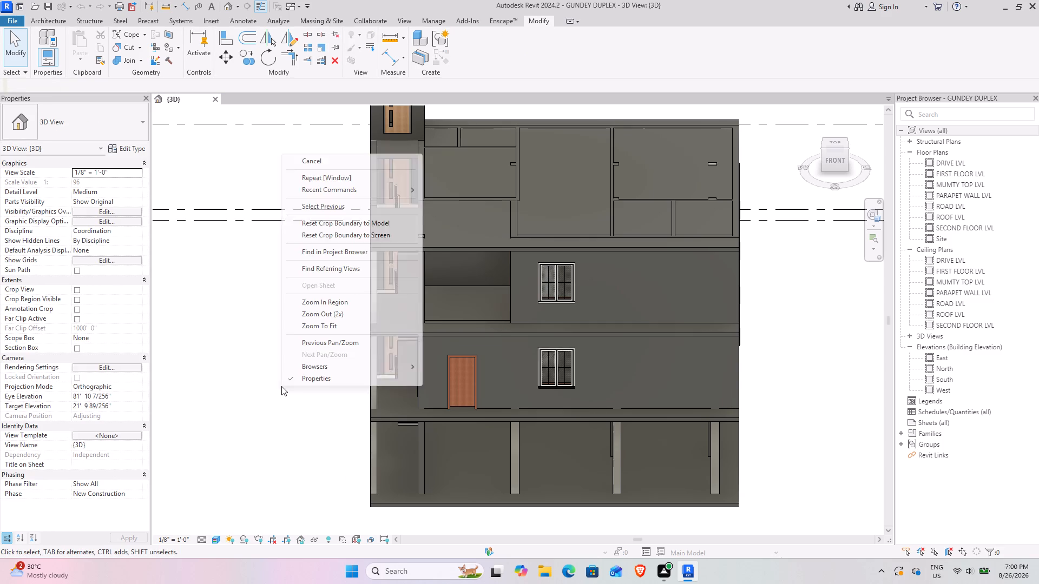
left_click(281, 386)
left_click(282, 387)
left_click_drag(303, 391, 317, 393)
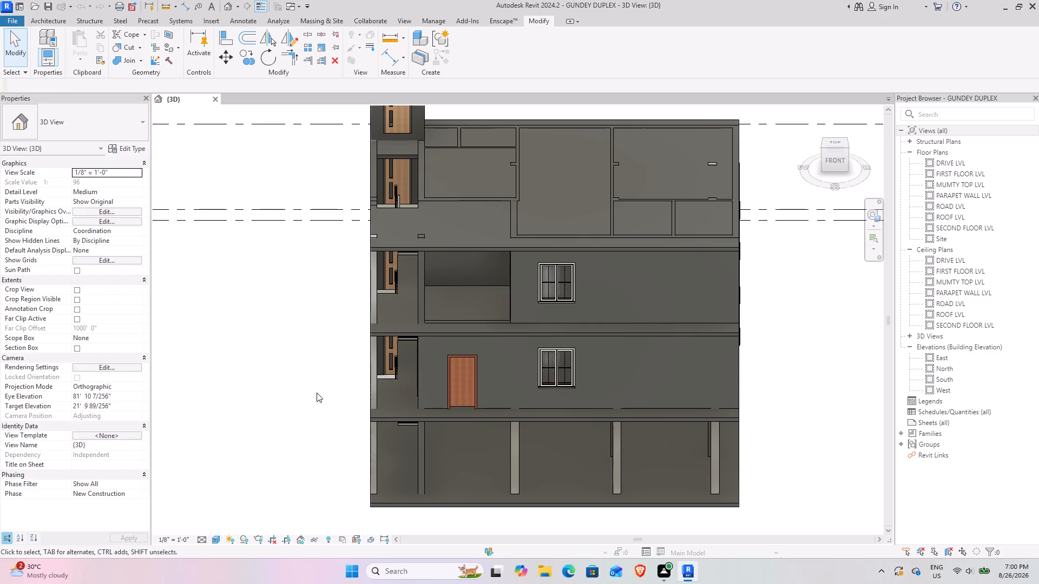
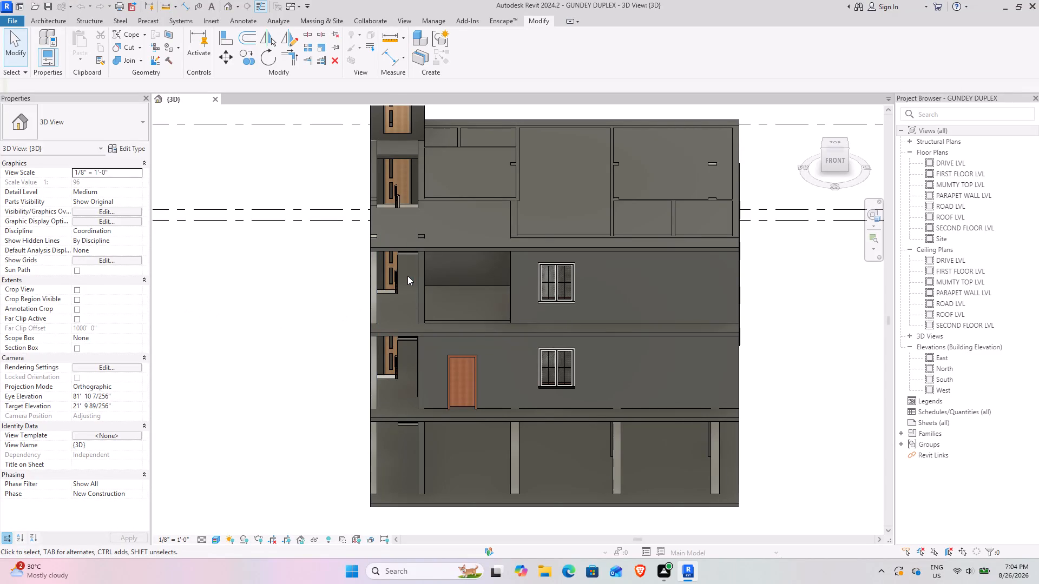
Examine the building's exterior from the front, side and back, including the stairwell, balcony openings, roof and ground-level columns.
scroll(547, 309, "down", 2)
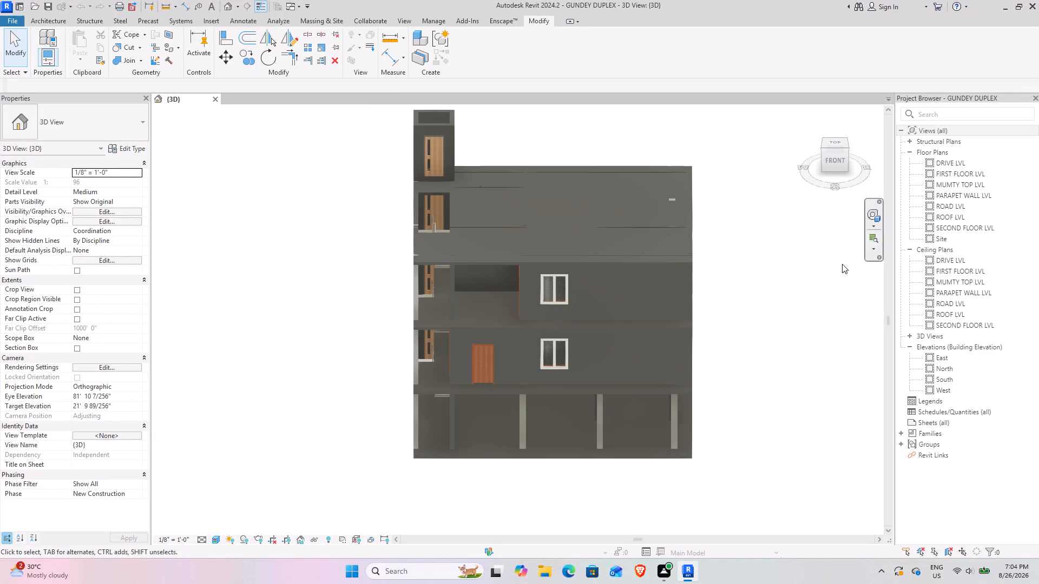
left_click_drag(825, 158, 203, 138)
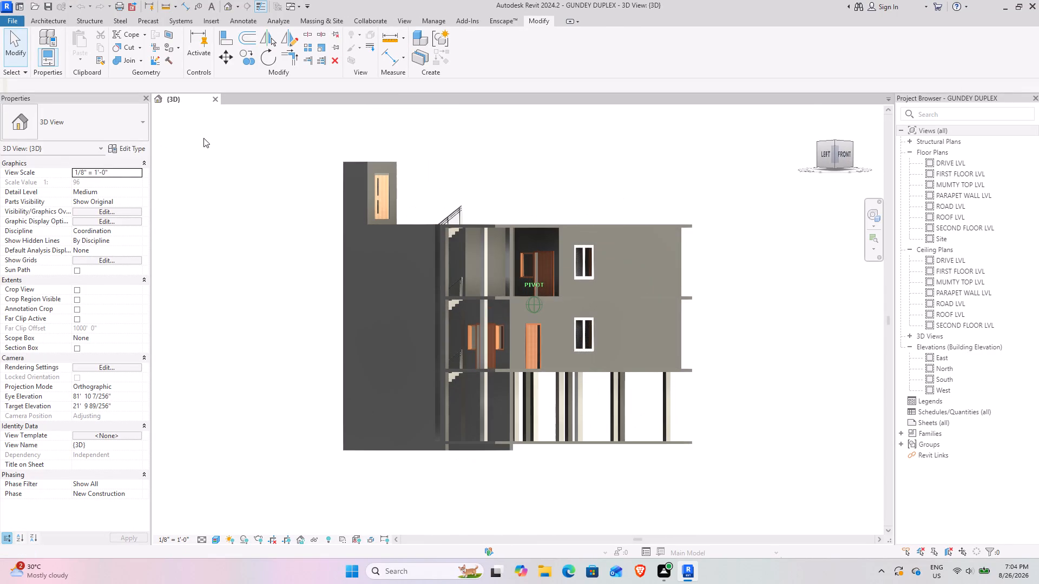
left_click_drag(203, 138, 191, 172)
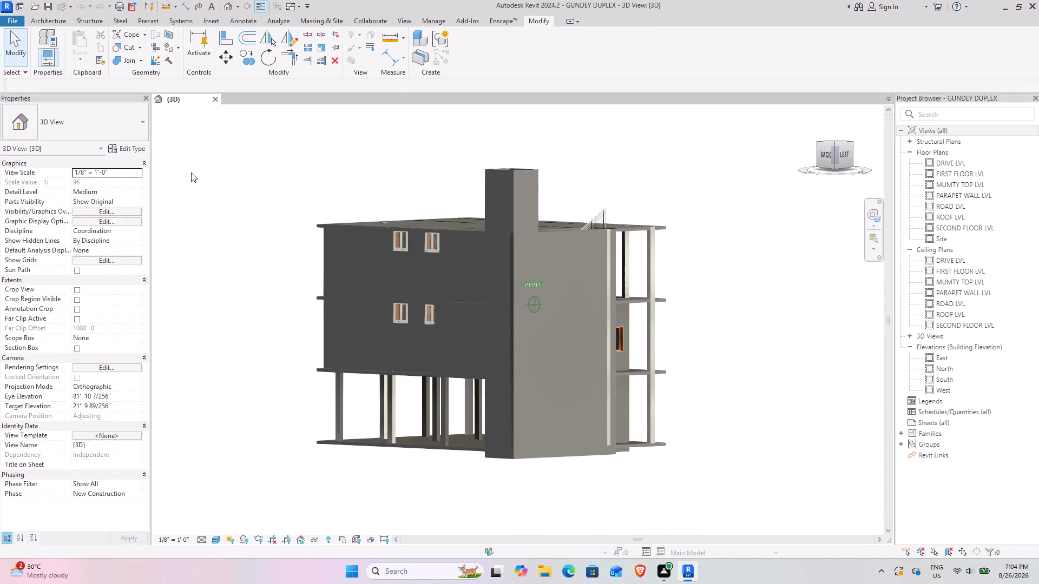
left_click_drag(191, 172, 672, 184)
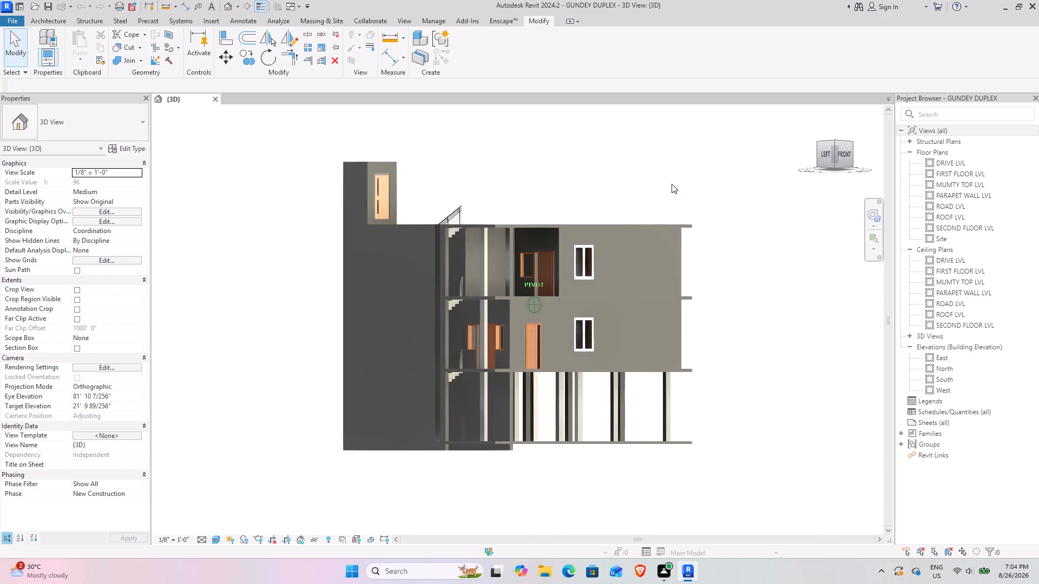
left_click_drag(672, 184, 749, 219)
scroll(469, 301, "up", 7)
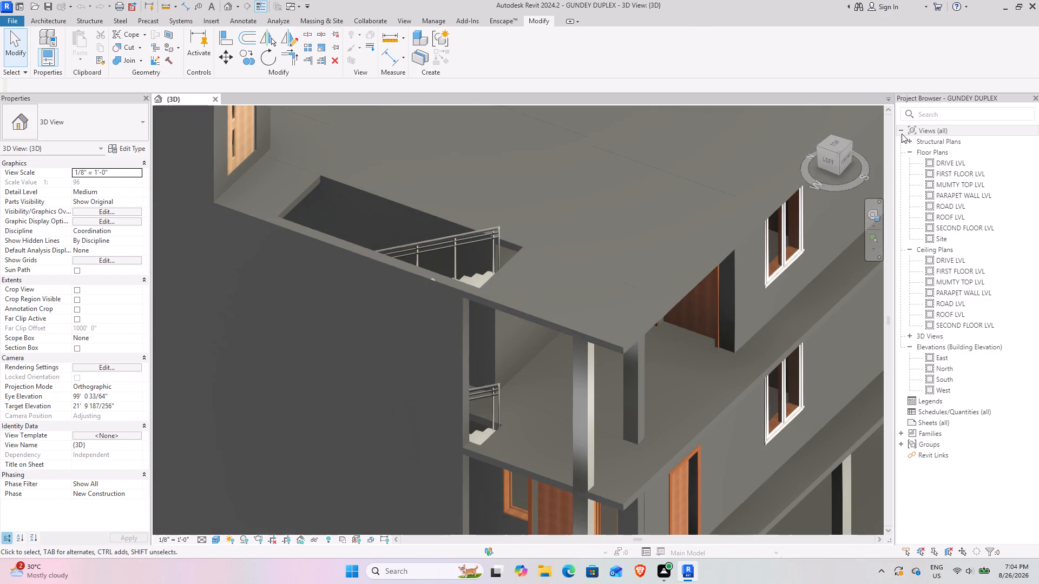
left_click_drag(840, 153, 816, 121)
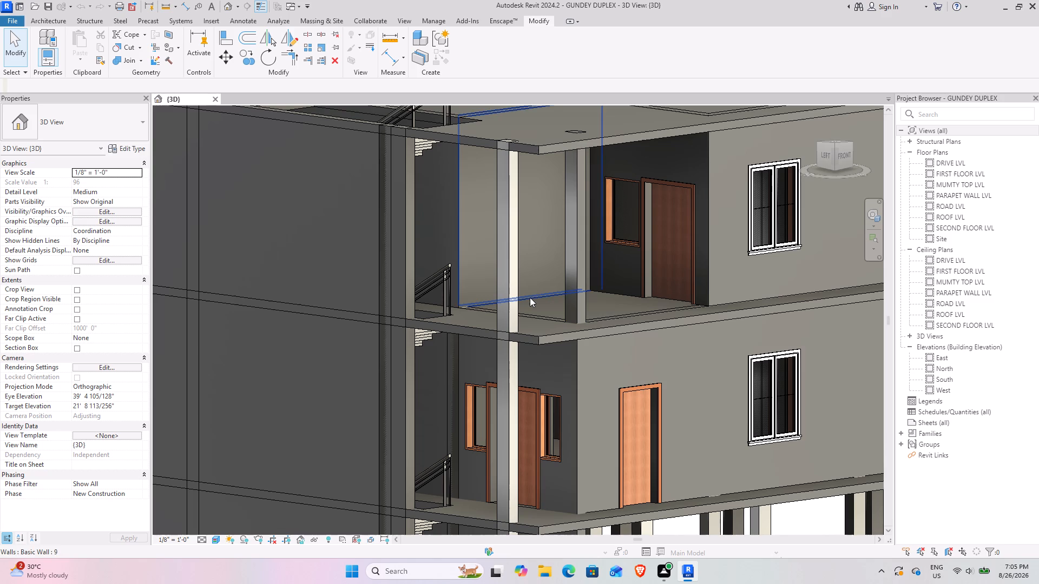
scroll(528, 297, "down", 5)
middle_click_drag(574, 289, 440, 305)
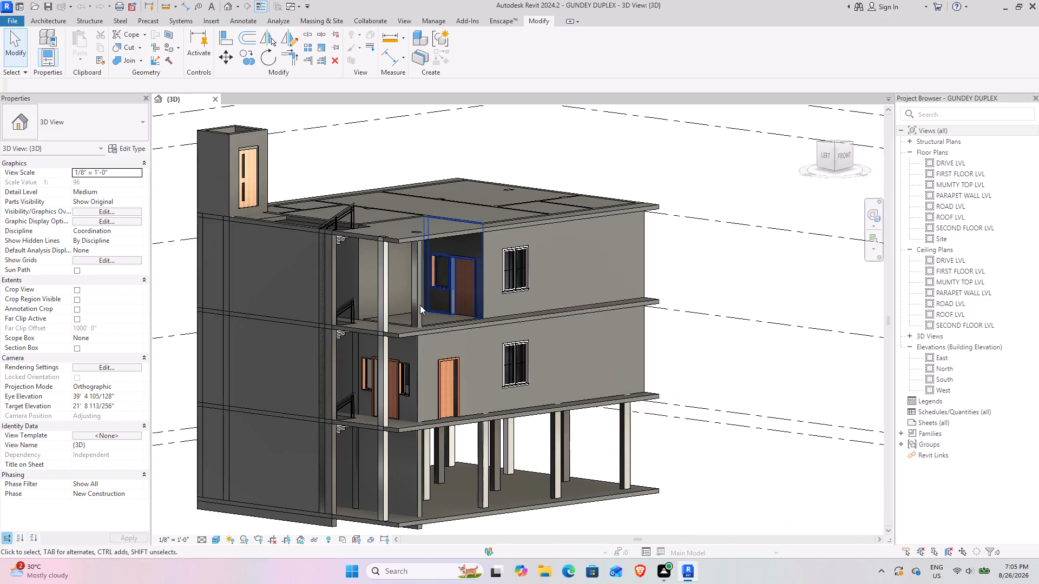
middle_click_drag(402, 303, 446, 311)
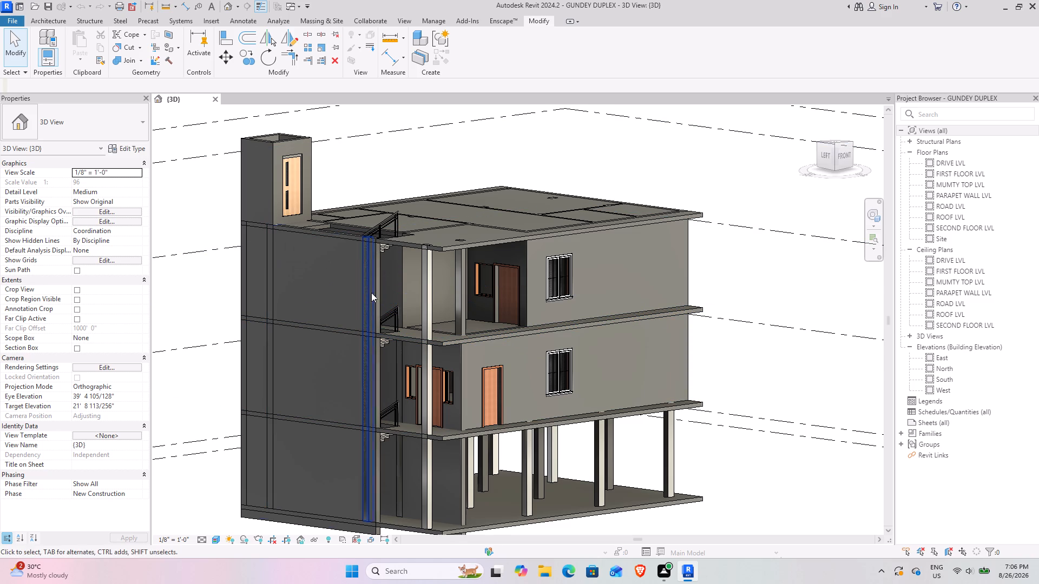
scroll(445, 353, "down", 3)
middle_click_drag(397, 347, 381, 317)
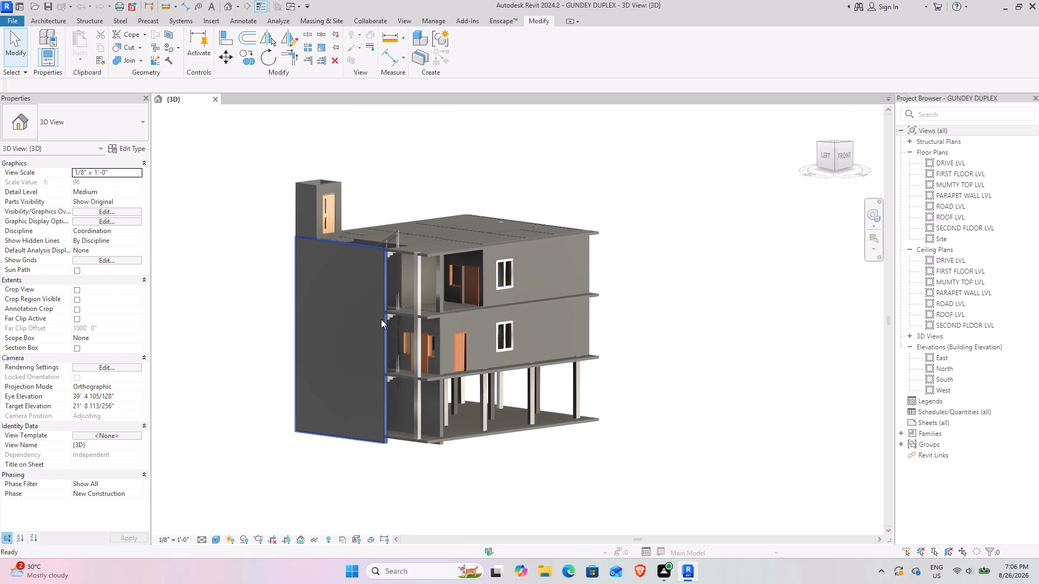
middle_click(381, 319)
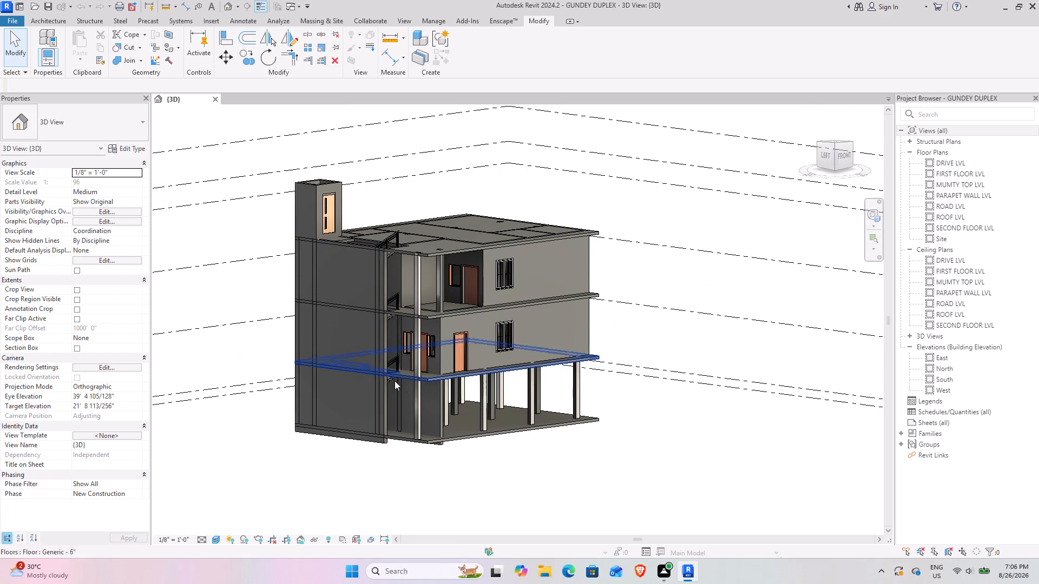
scroll(346, 382, "up", 6)
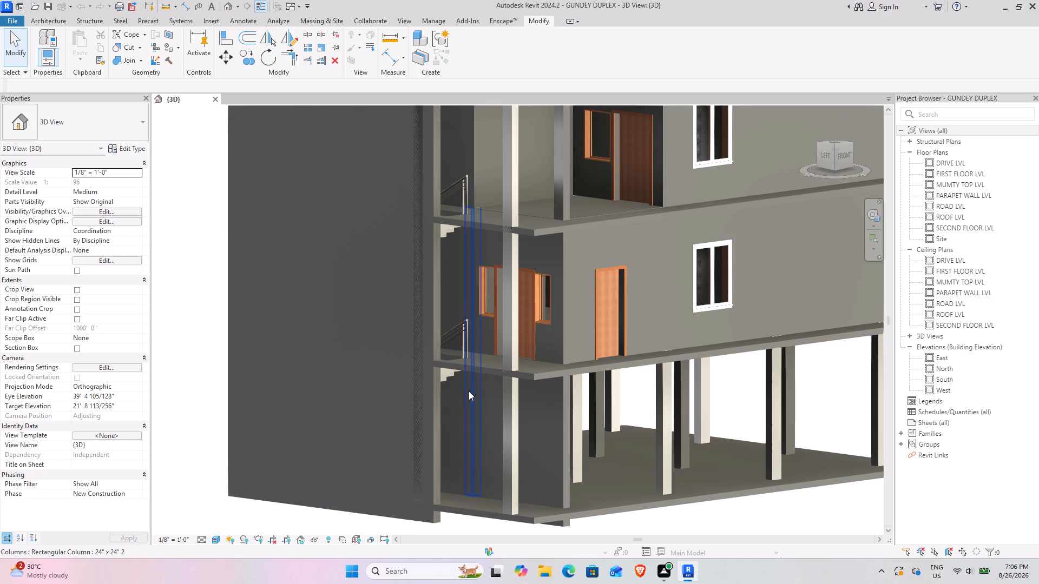
scroll(469, 391, "down", 3)
middle_click_drag(499, 392, 432, 457)
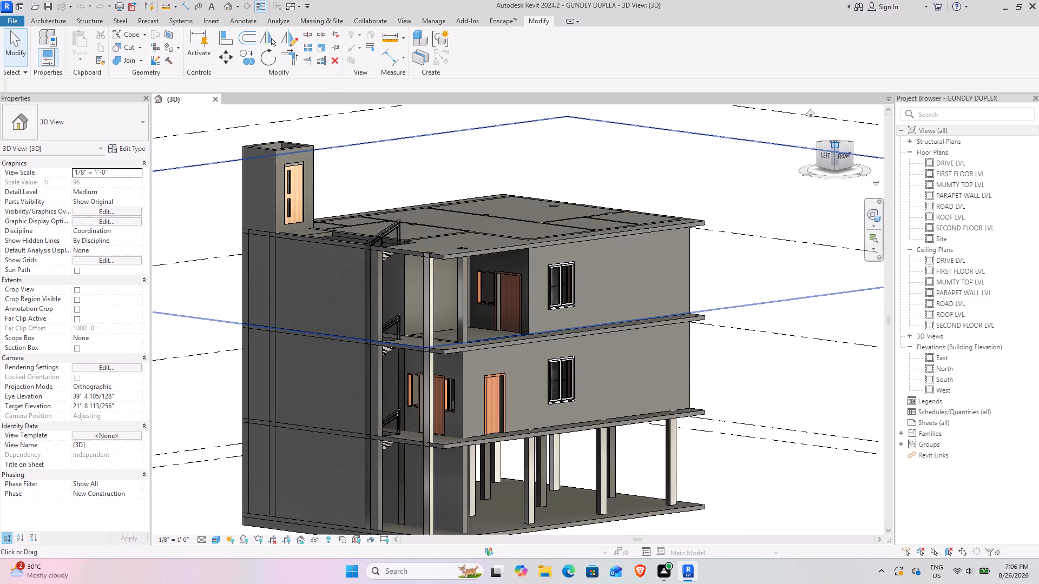
left_click_drag(830, 148, 848, 163)
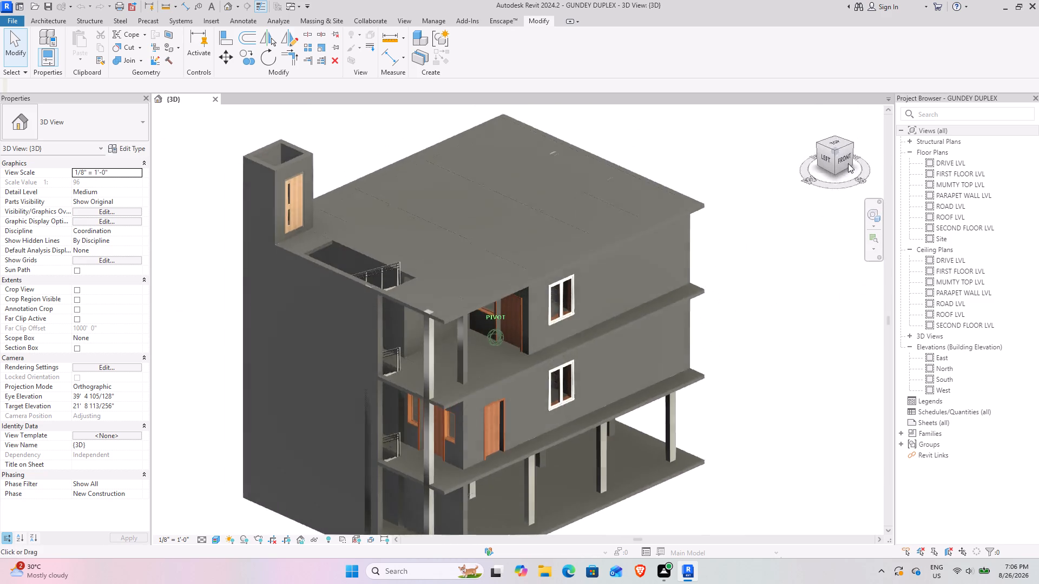
left_click_drag(848, 163, 825, 148)
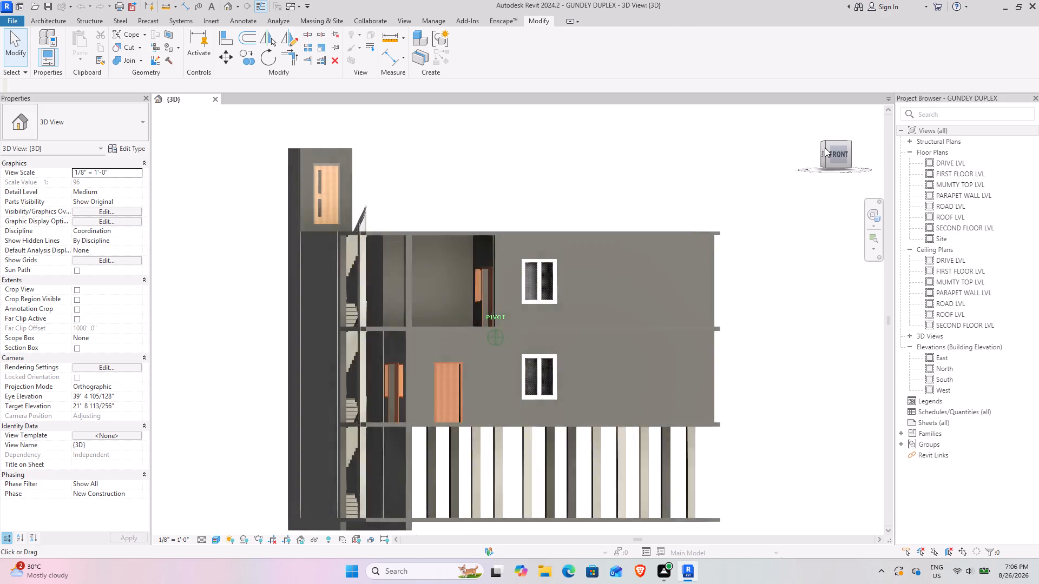
left_click_drag(825, 148, 858, 148)
middle_click_drag(391, 318, 486, 296)
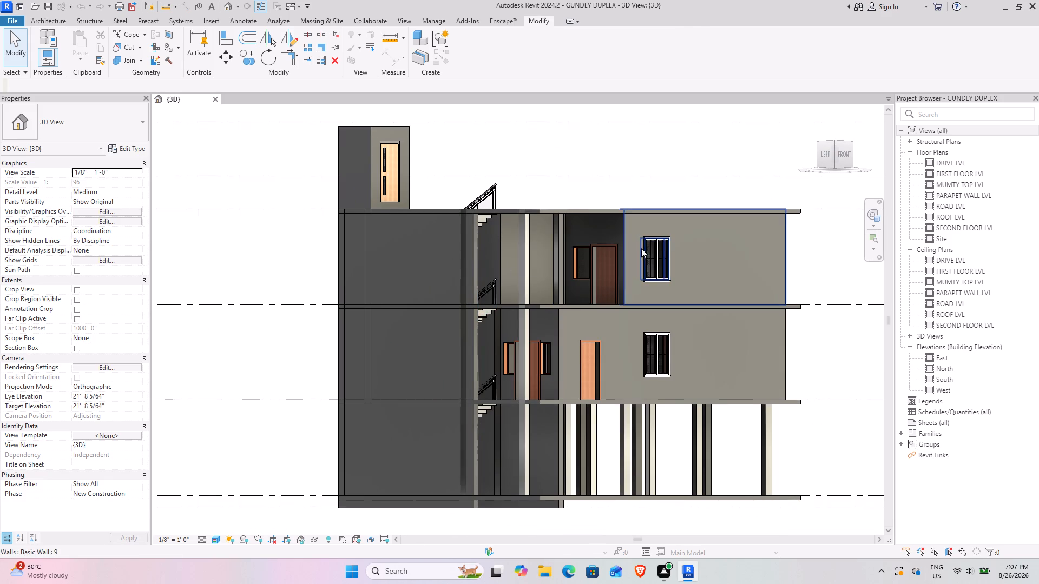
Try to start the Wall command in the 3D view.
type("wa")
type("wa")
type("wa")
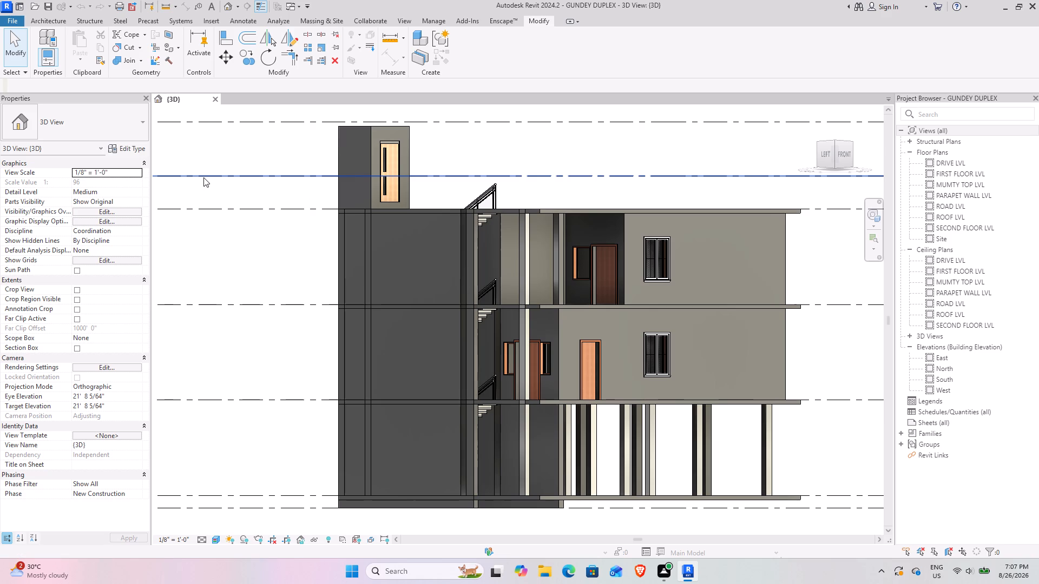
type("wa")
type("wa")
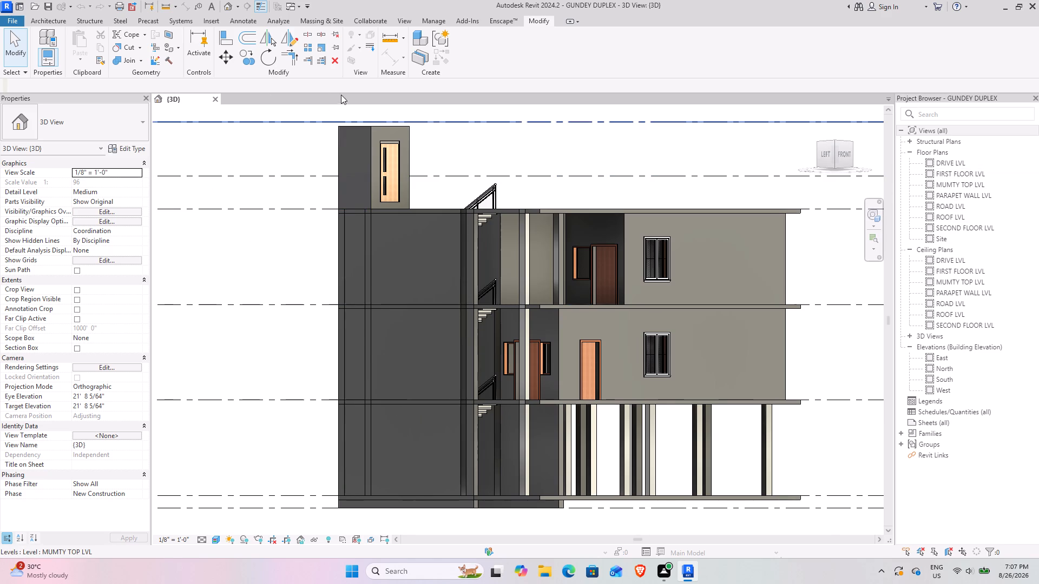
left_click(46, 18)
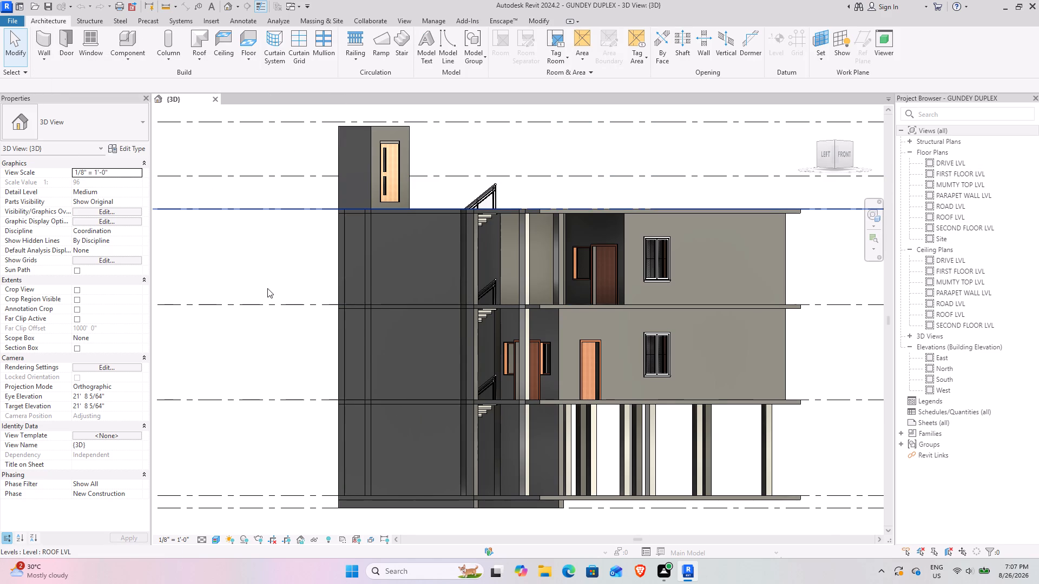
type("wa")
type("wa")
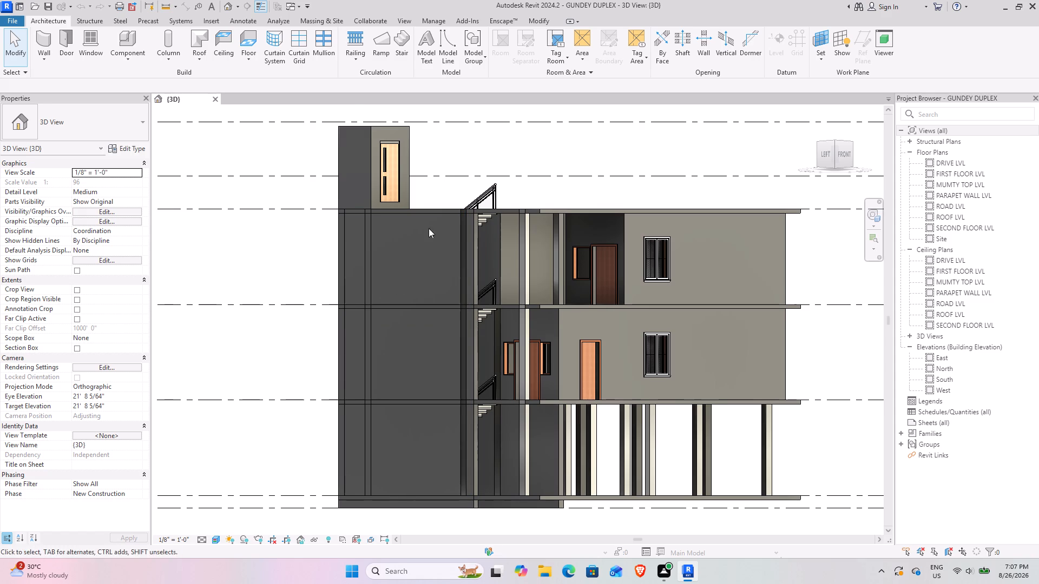
Open the FIRST FLOOR LVL floor plan.
left_click(983, 200)
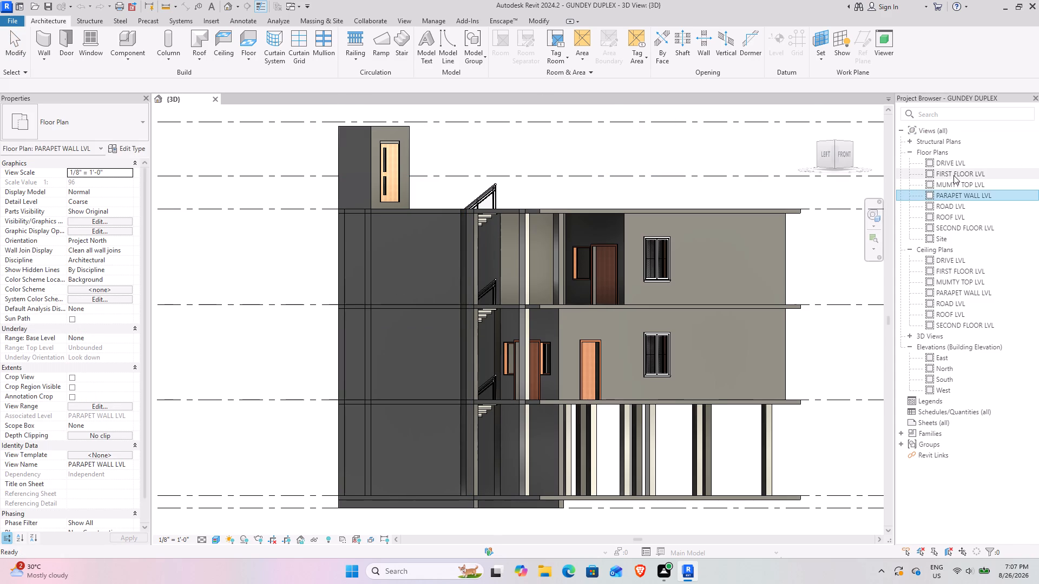
double_click(953, 175)
Insert two layers in the structure of Basic Wall type 9, one outside each core boundary on the exterior and interior sides.
type("wa")
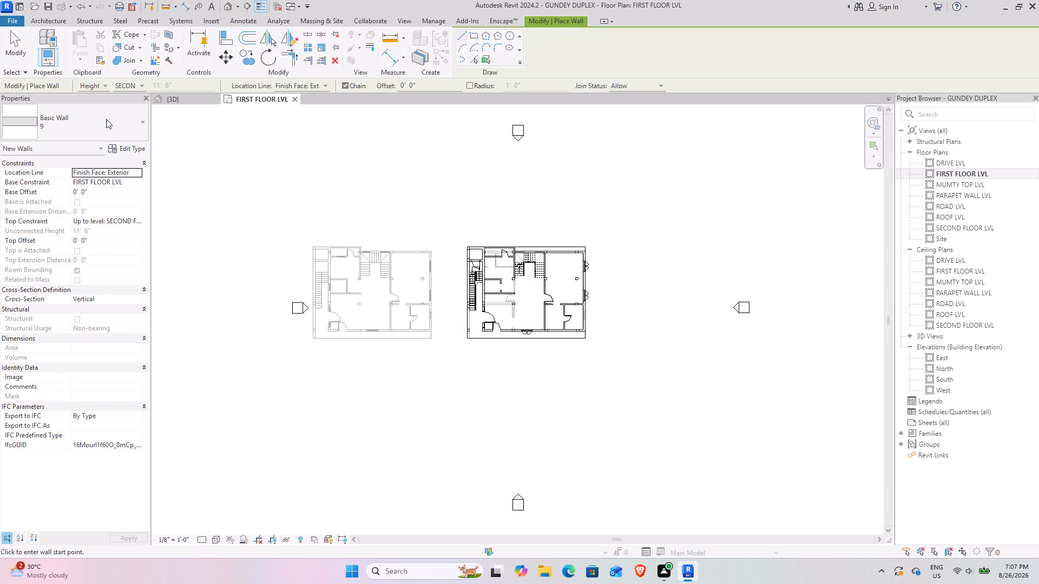
left_click(106, 119)
left_click(106, 119)
left_click(131, 152)
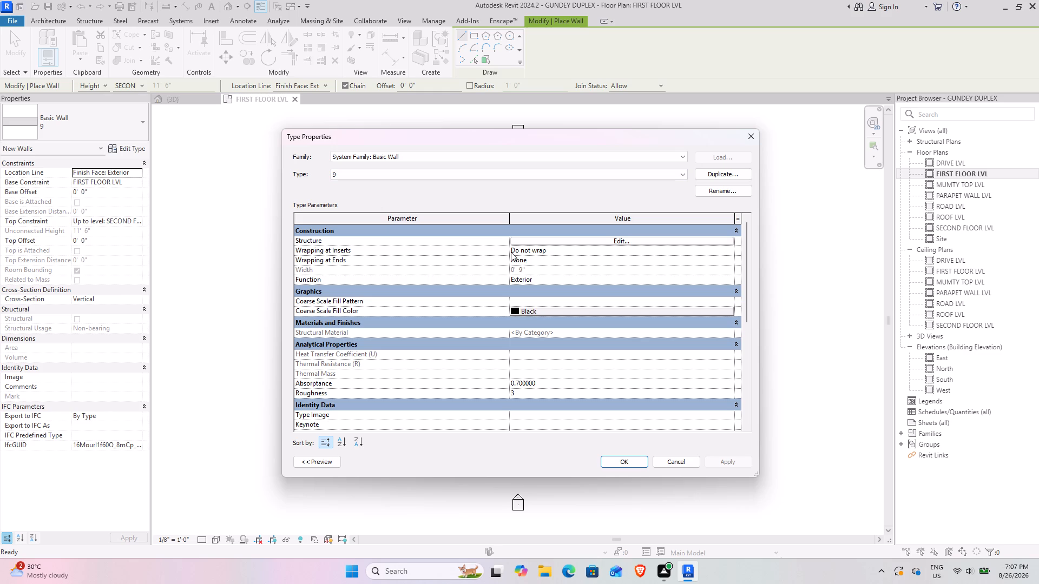
left_click(629, 241)
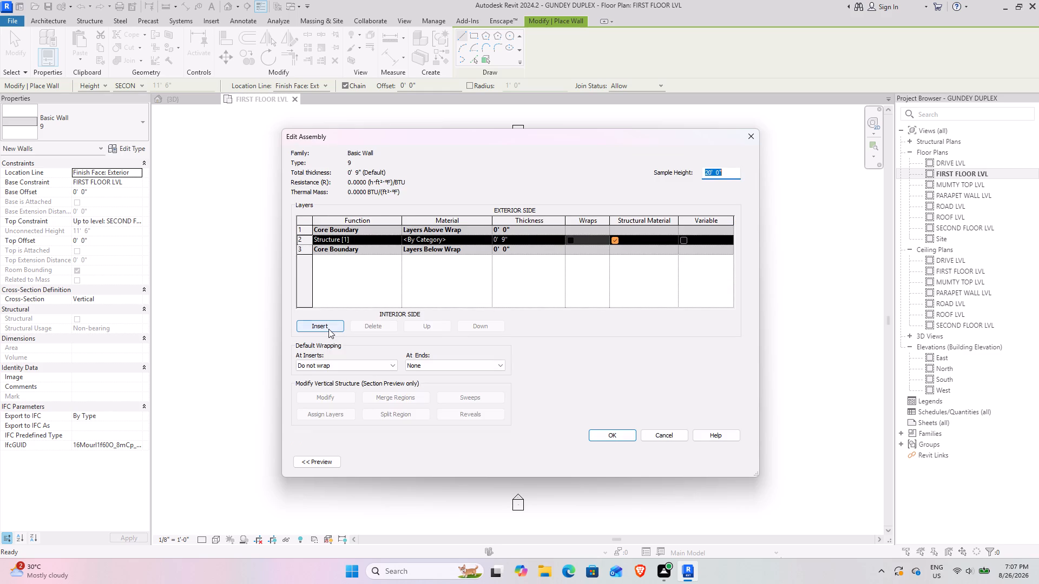
double_click(328, 329)
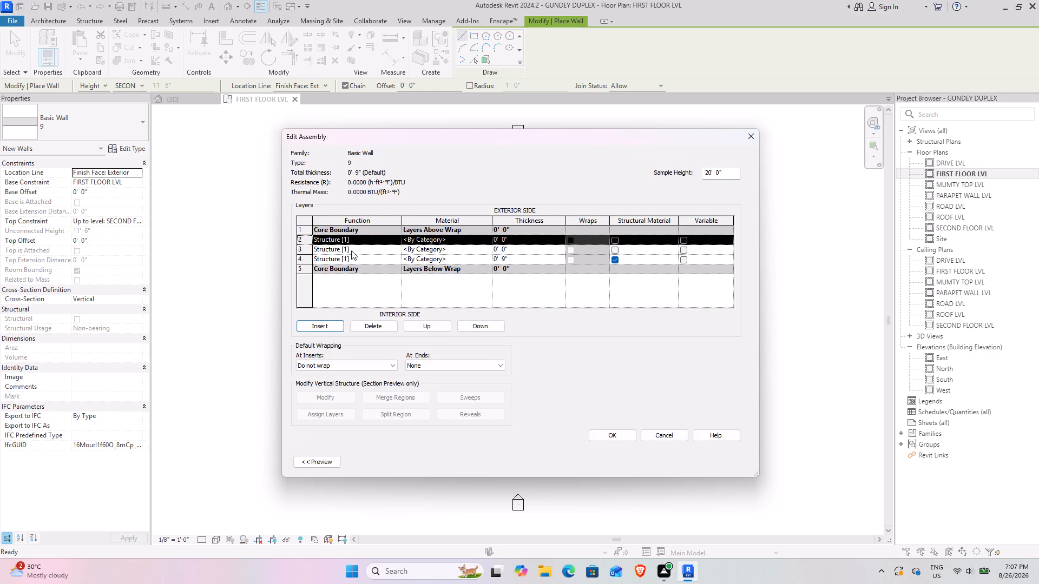
left_click(351, 250)
left_click(417, 248)
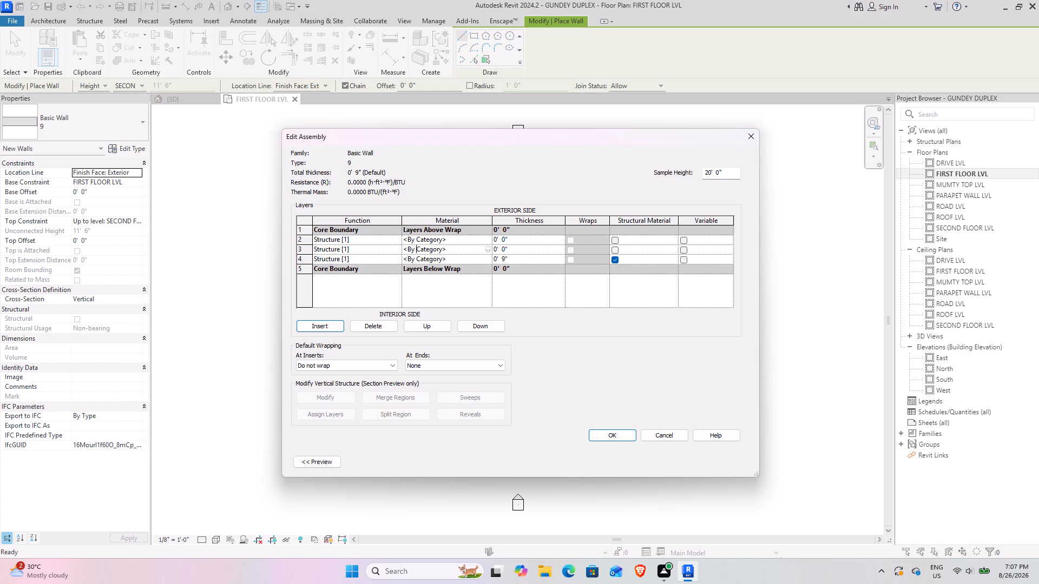
left_click(376, 249)
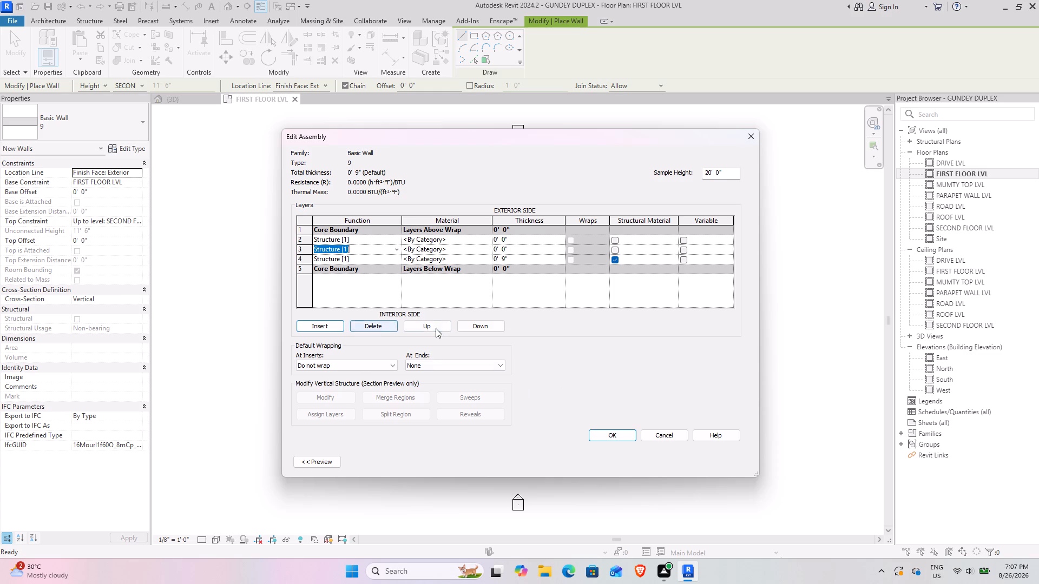
left_click(438, 328)
left_click(438, 328)
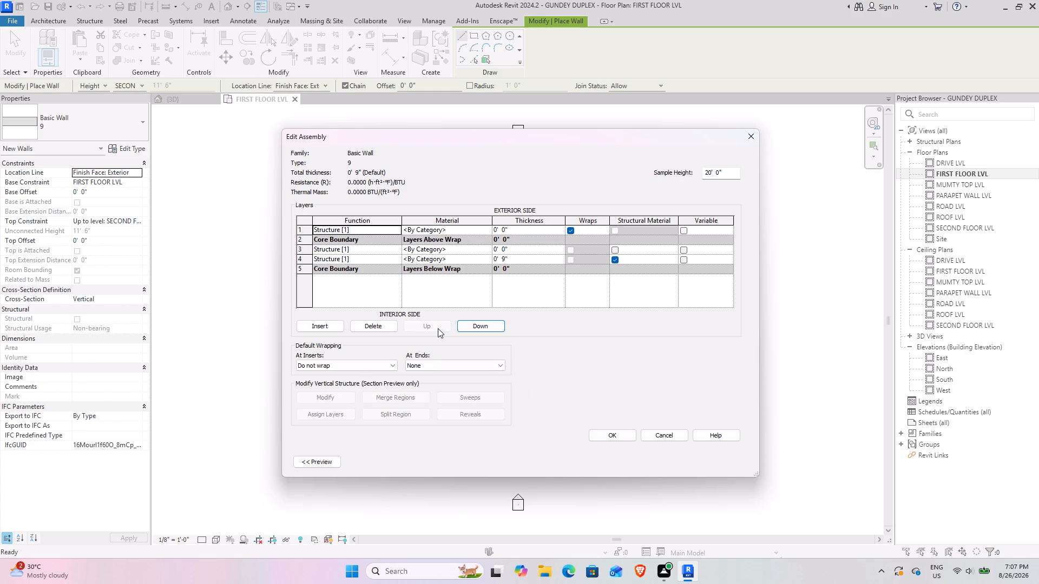
left_click(374, 249)
double_click(476, 328)
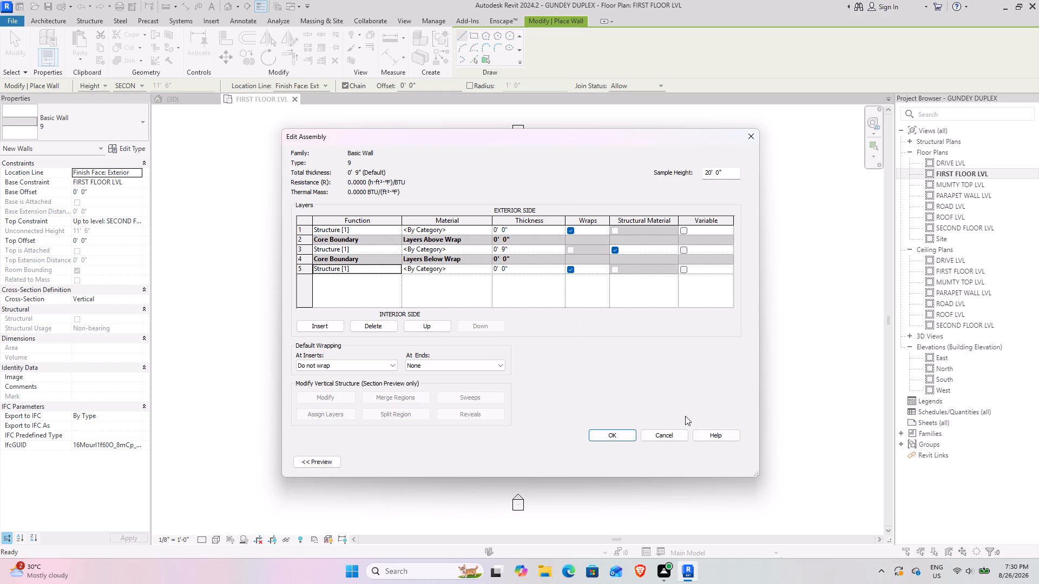
Choose Gypsum Wall Board as the material for the exterior-side layer of the wall assembly.
left_click(468, 229)
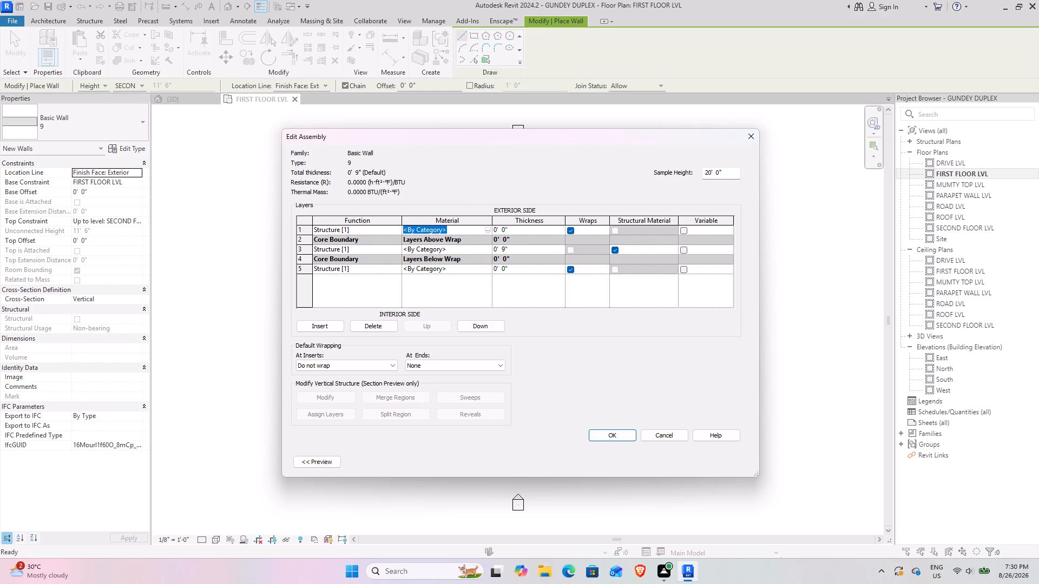
left_click(487, 231)
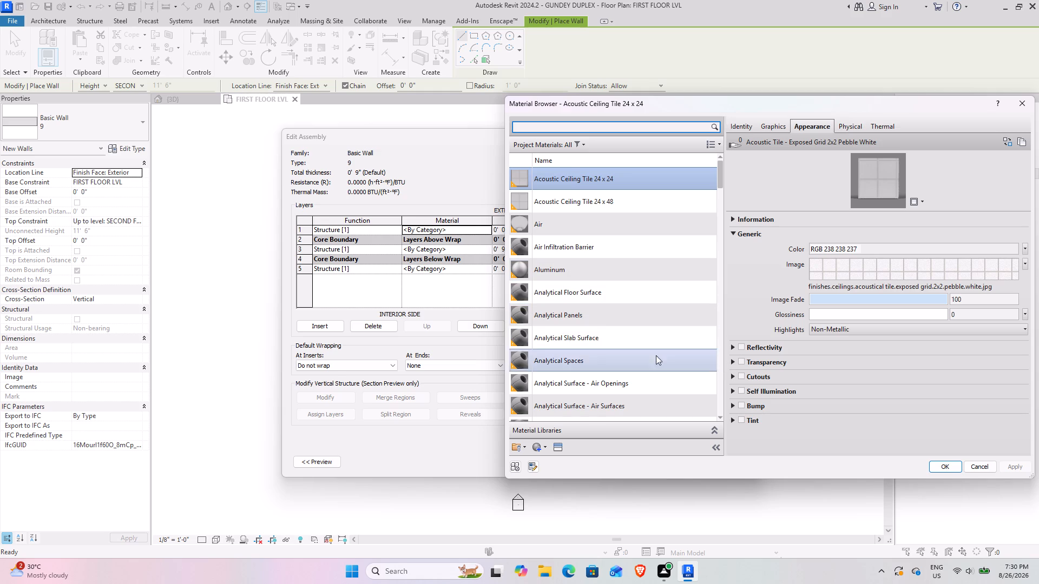
scroll(562, 336, "down", 2)
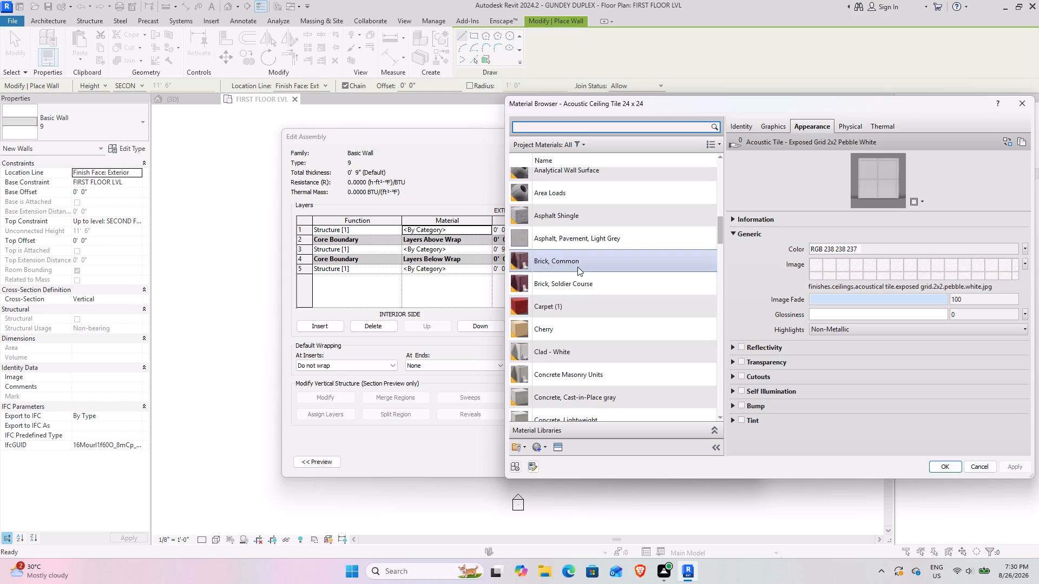
scroll(587, 347, "down", 2)
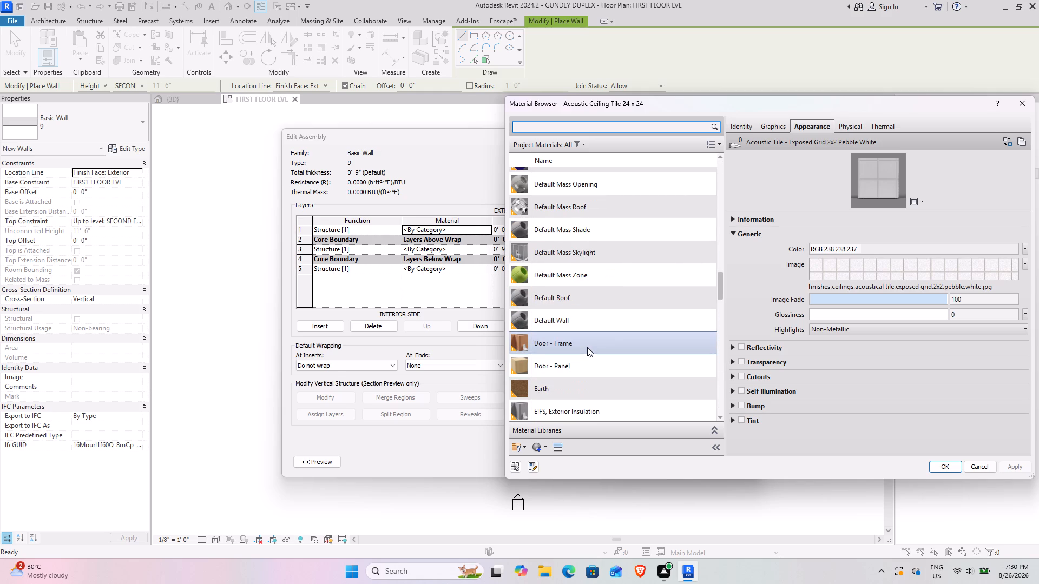
scroll(589, 311, "down", 3)
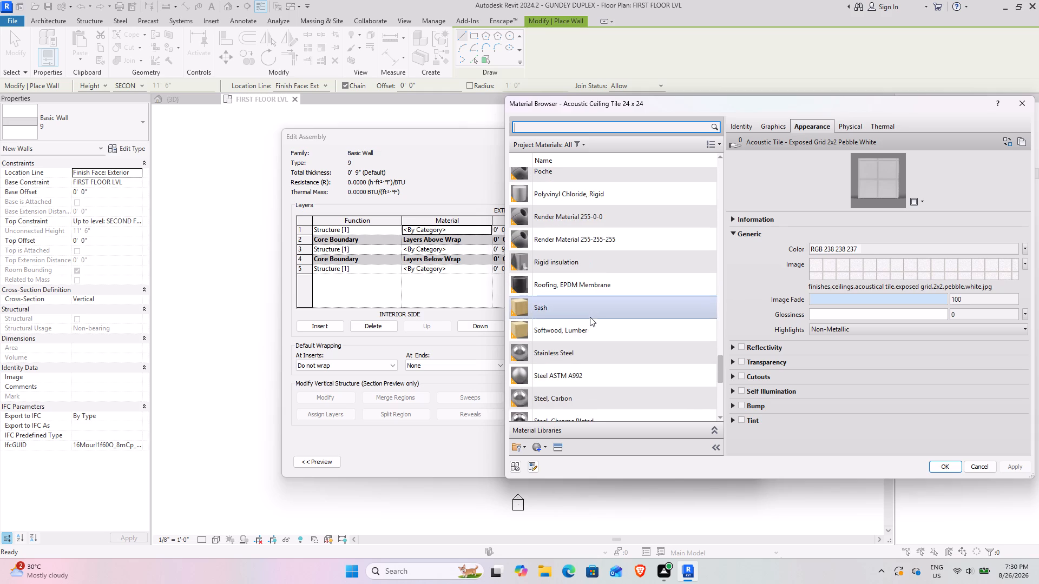
scroll(590, 317, "down", 4)
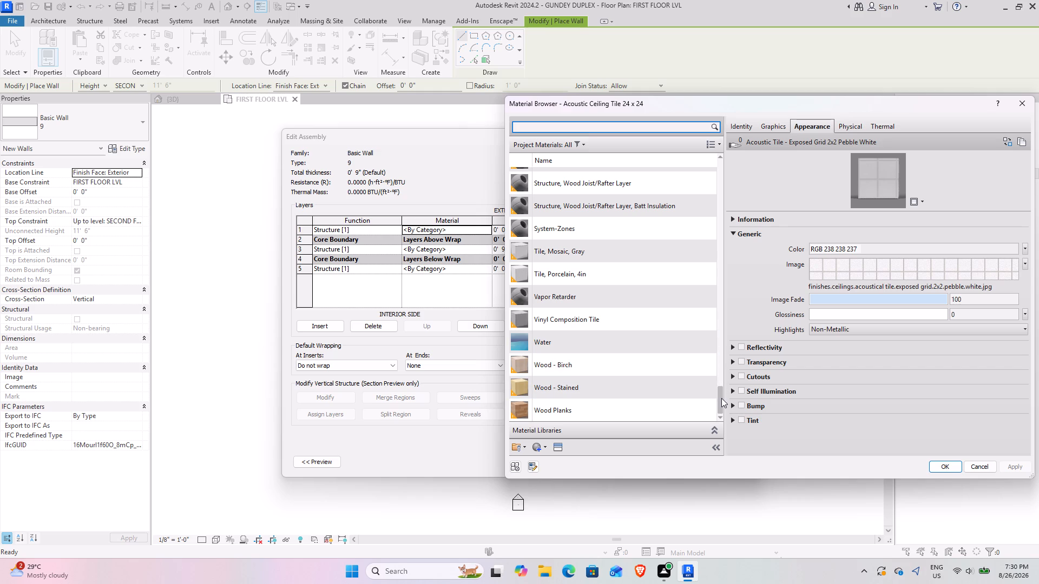
left_click_drag(721, 399, 708, 355)
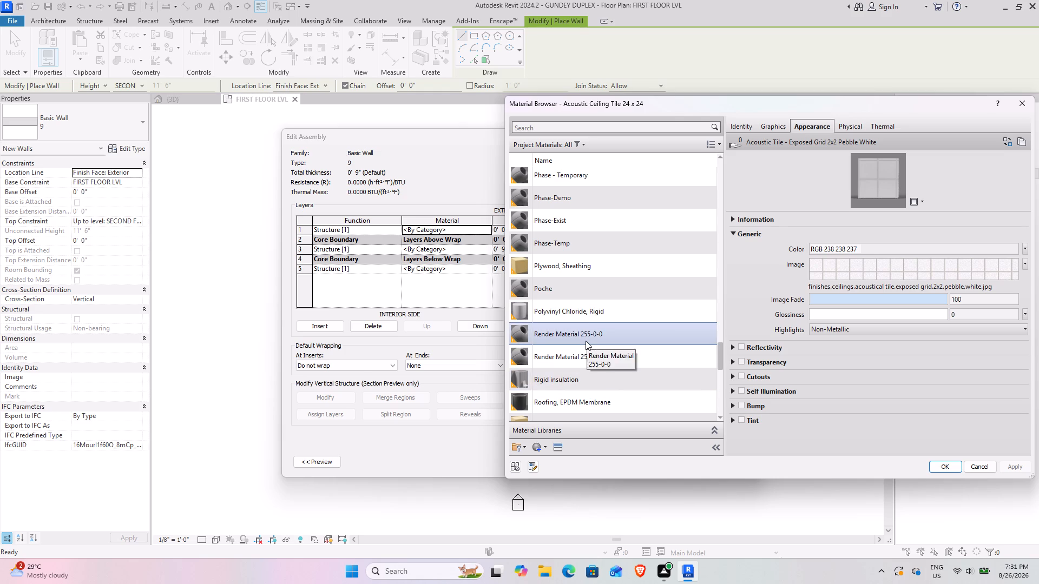
scroll(586, 341, "down", 1)
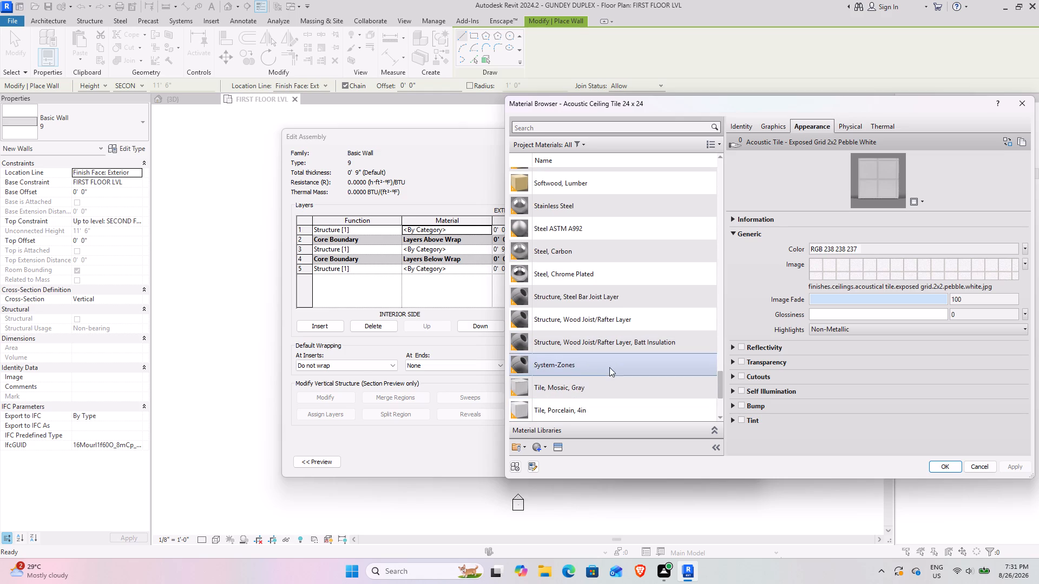
scroll(608, 364, "down", 4)
scroll(626, 368, "up", 3)
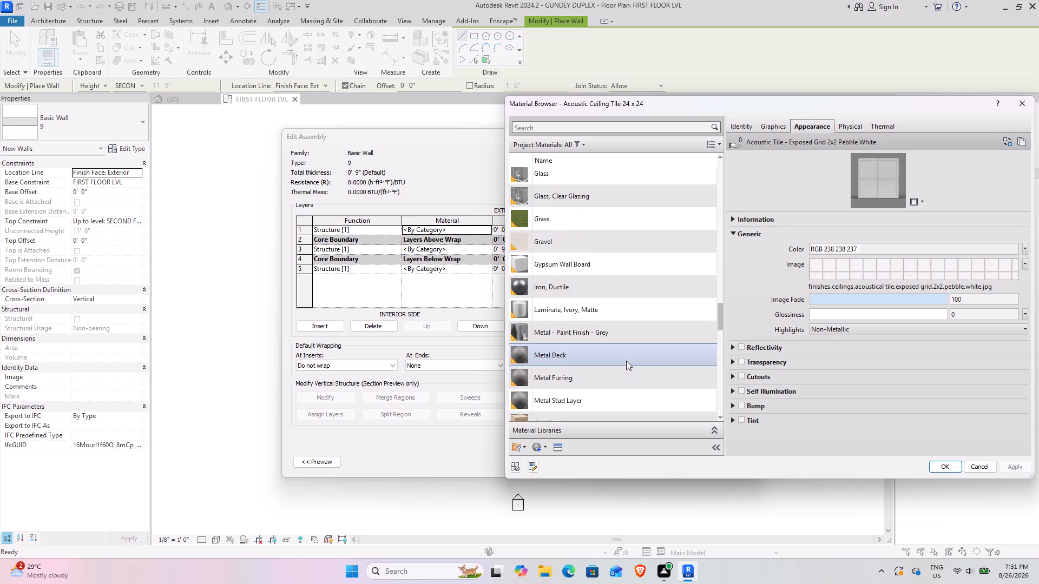
left_click(601, 271)
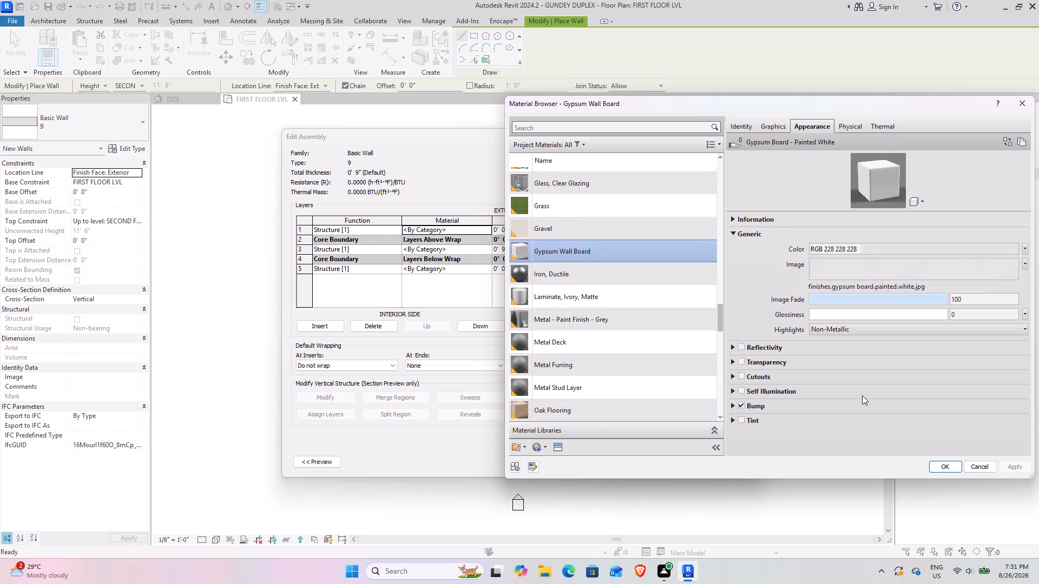
Enable Use Render Appearance for the Gypsum Wall Board shading and assign the material to the exterior-side layer.
left_click(776, 124)
left_click(806, 151)
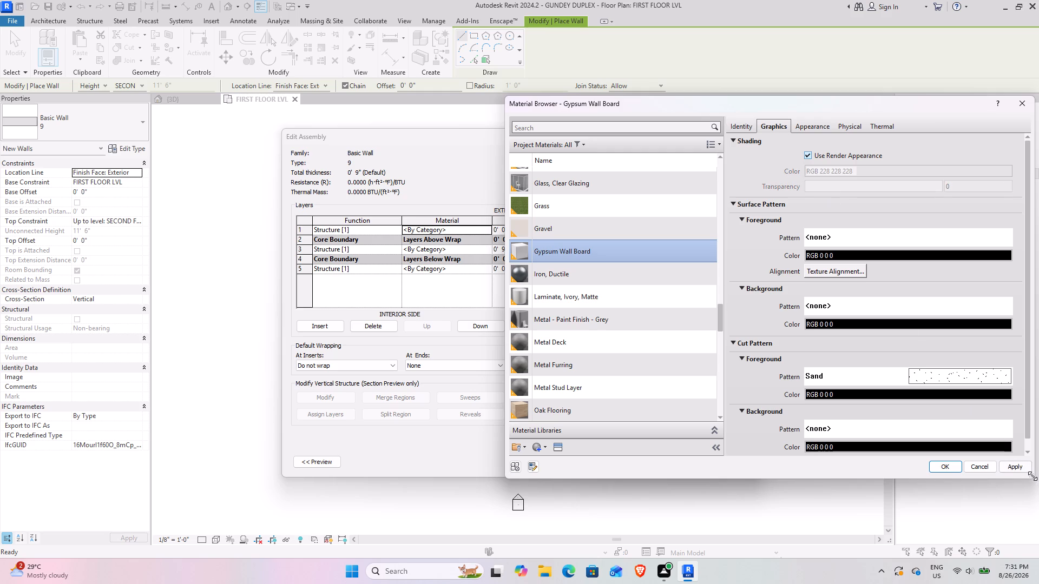
left_click(1022, 475)
left_click(1012, 470)
left_click(949, 463)
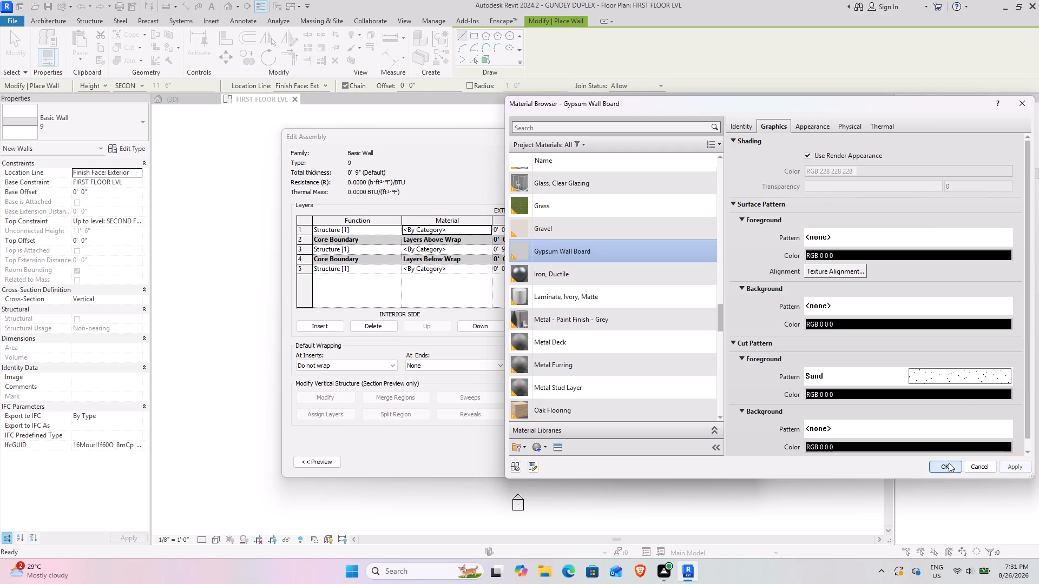
Set the thickness of the exterior-side Gypsum Wall Board layer to 1".
left_click(514, 222)
left_click(512, 223)
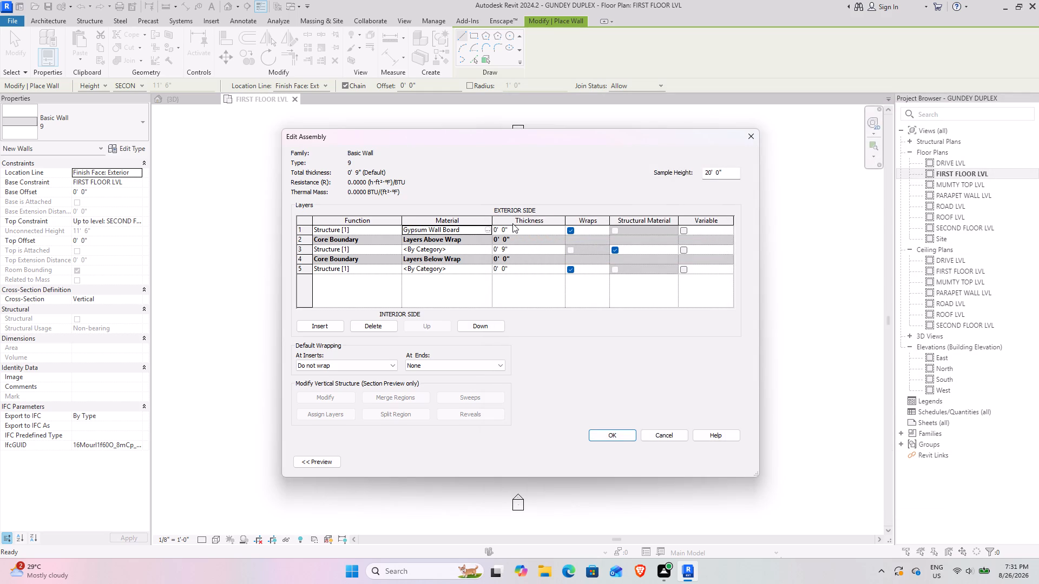
left_click(512, 229)
left_click_drag(512, 229, 413, 234)
type("1\"")
key("Return")
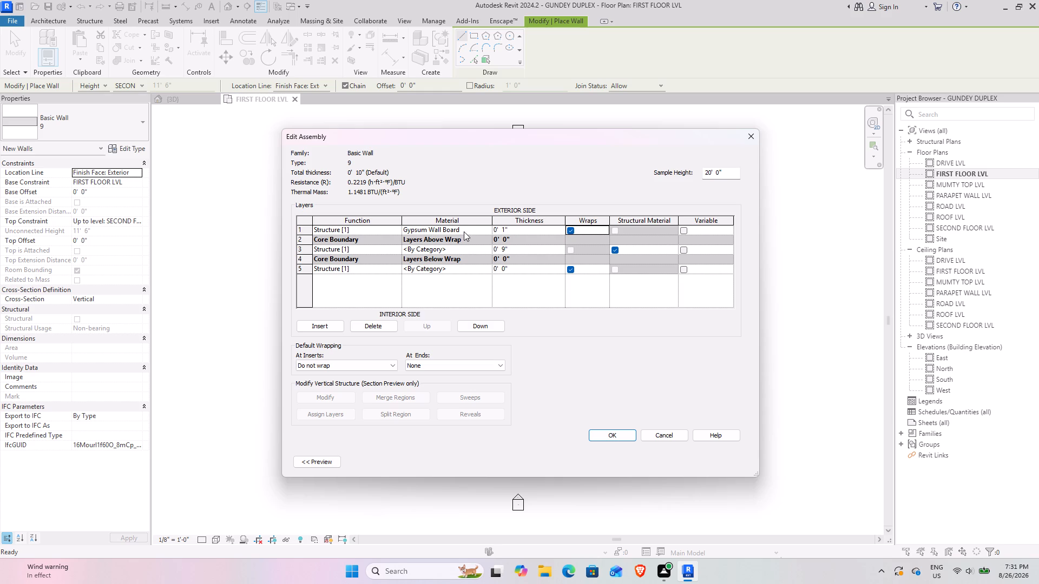
Copy the Gypsum Wall Board material from the exterior-side layer to the interior-side layer.
left_click_drag(466, 228, 380, 228)
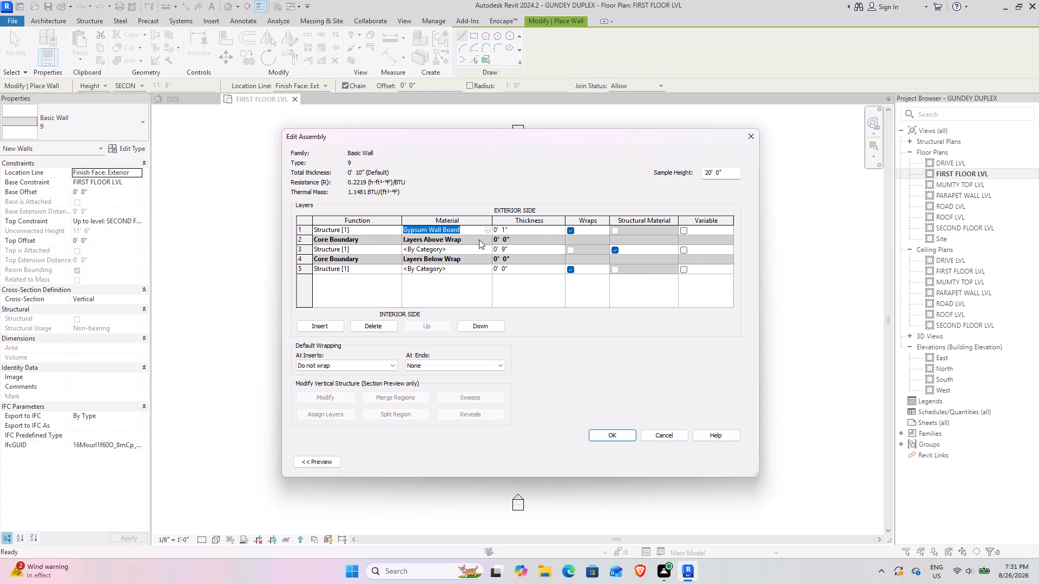
key("ctrl+v")
left_click(452, 274)
left_click(461, 266)
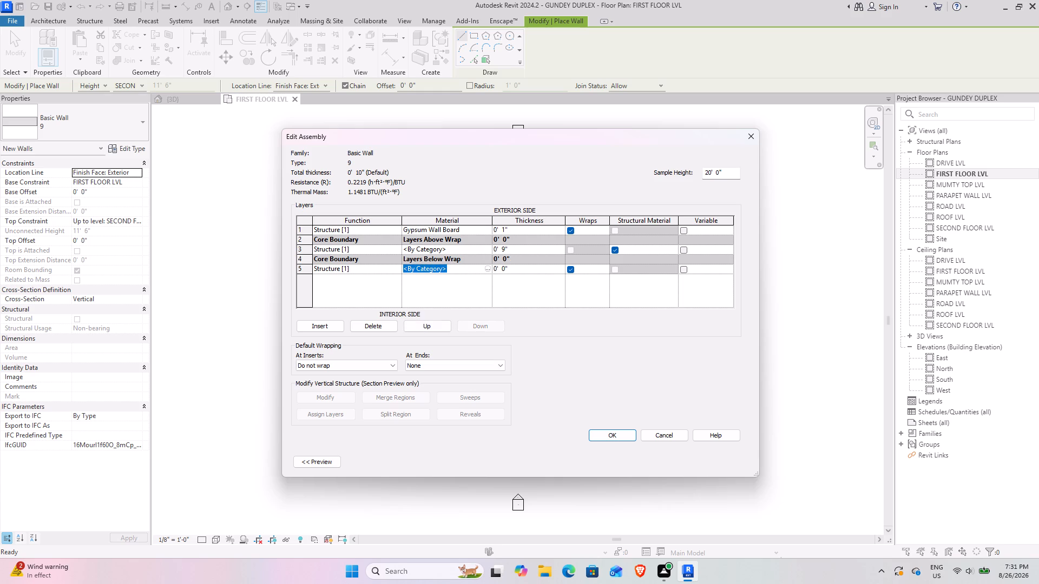
key("ctrl+v")
key("ctrl+v")
left_click(470, 230)
key("ctrl+c")
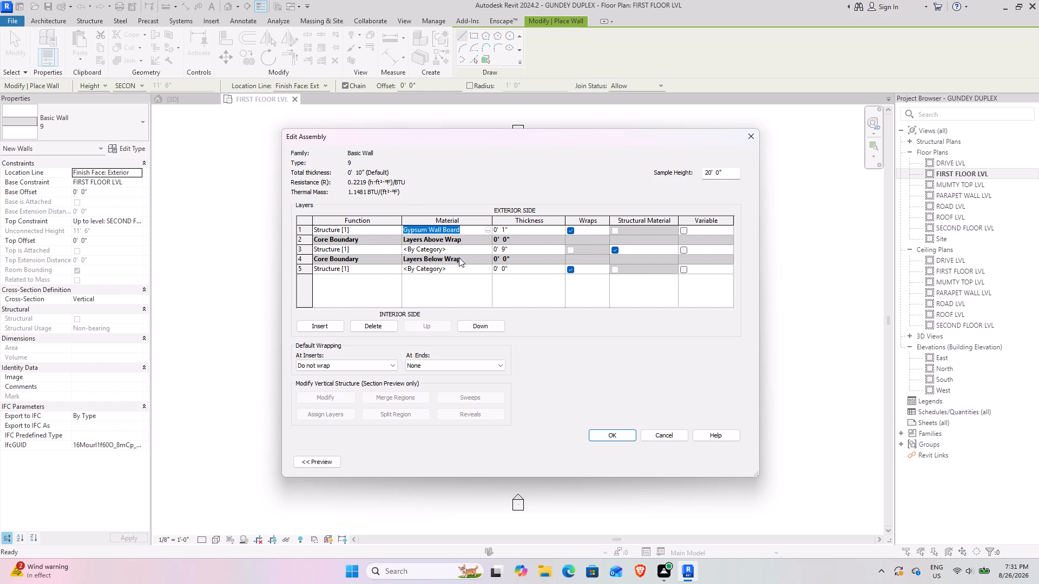
left_click(449, 274)
key("ctrl+v")
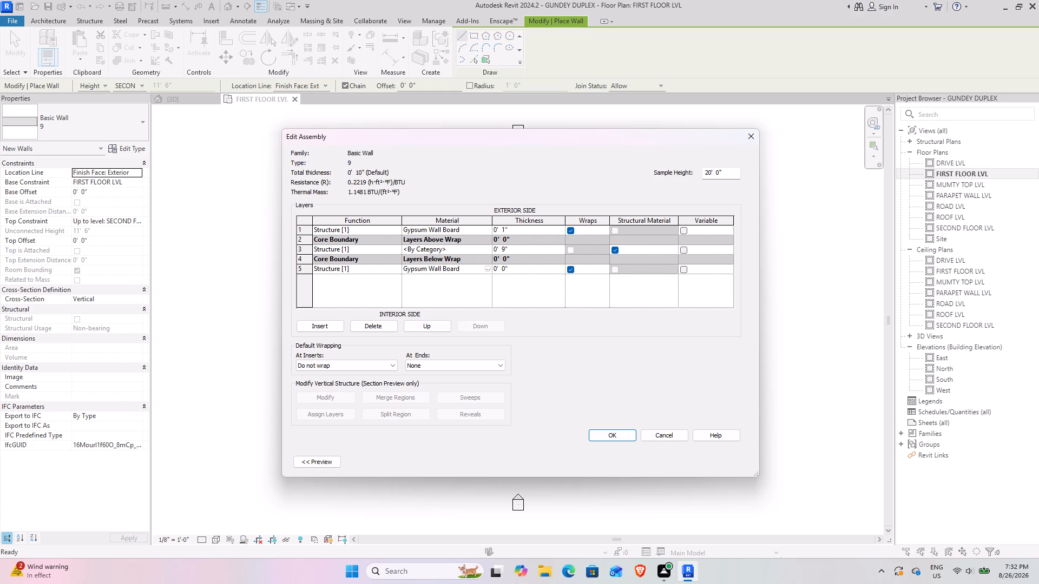
Set the interior-side layer's thickness to 1" and apply the revised structure to Basic Wall type 9.
left_click(529, 270)
key("1")
key("shift+quotedbl")
key("Return")
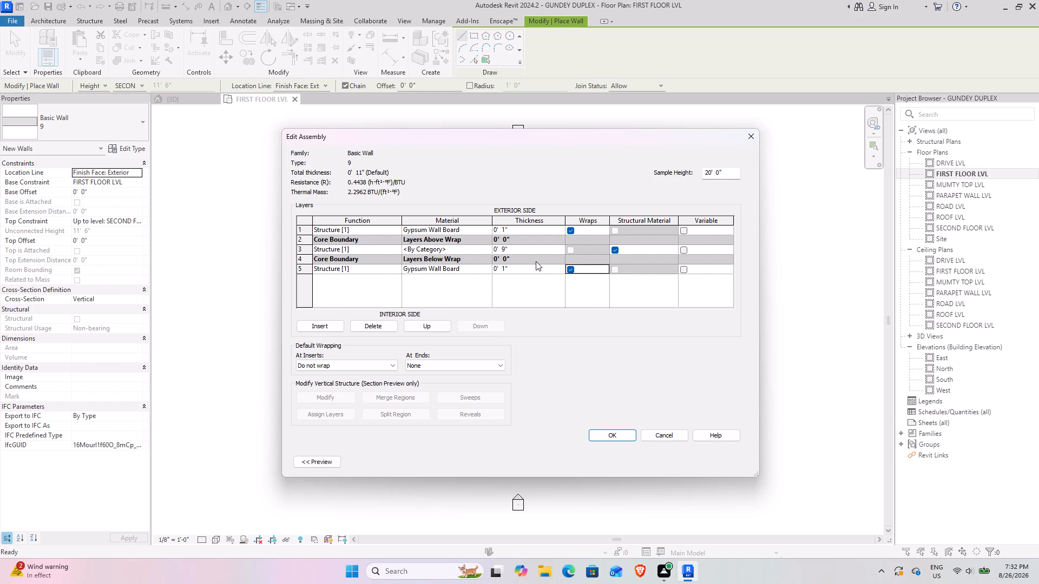
left_click(619, 432)
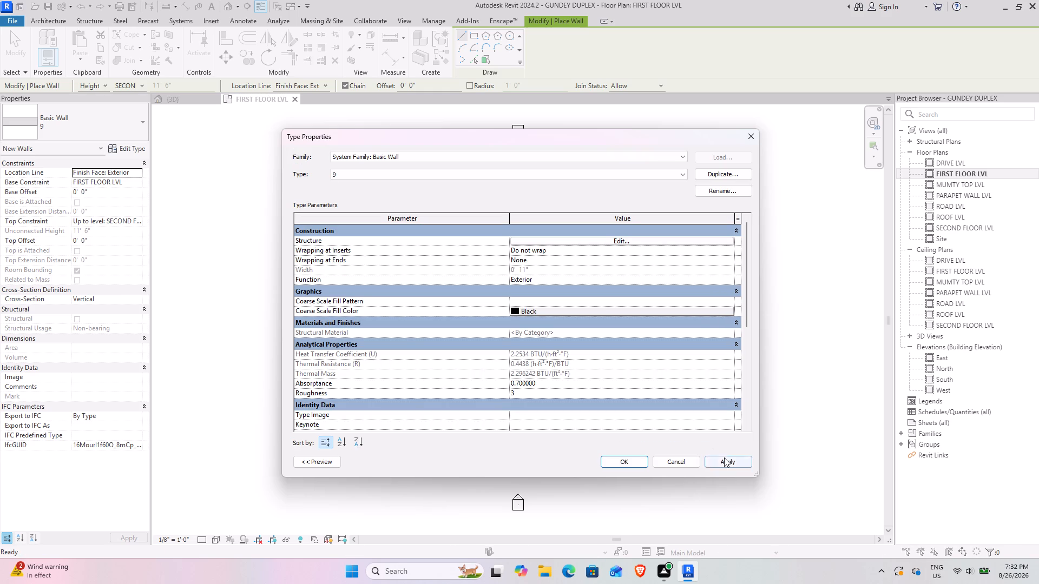
left_click(724, 457)
left_click(626, 463)
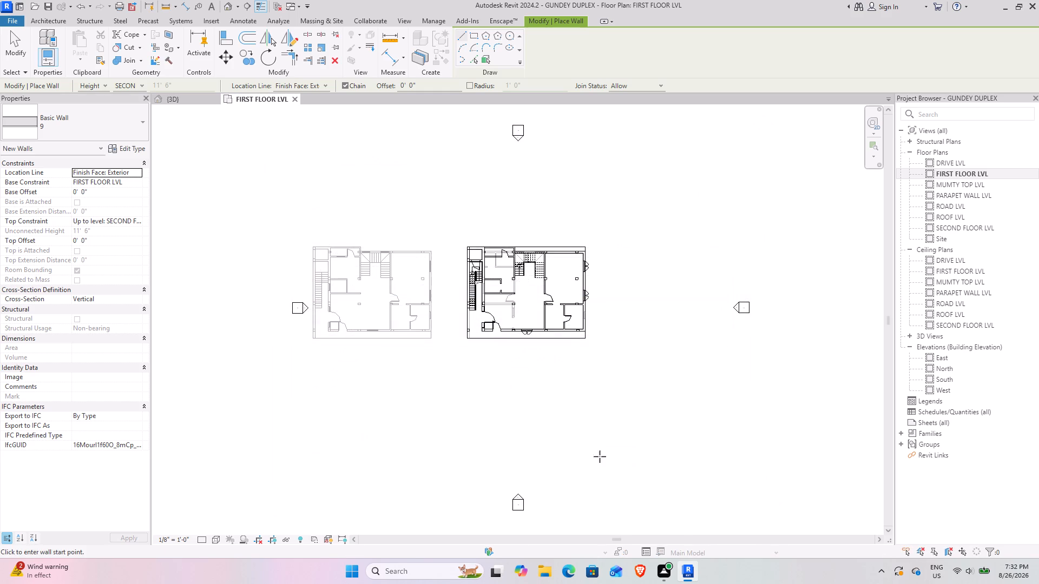
Examine the updated walls in the 3D view, including the stairwell side, front facade, balcony openings and slab edges.
left_click(176, 102)
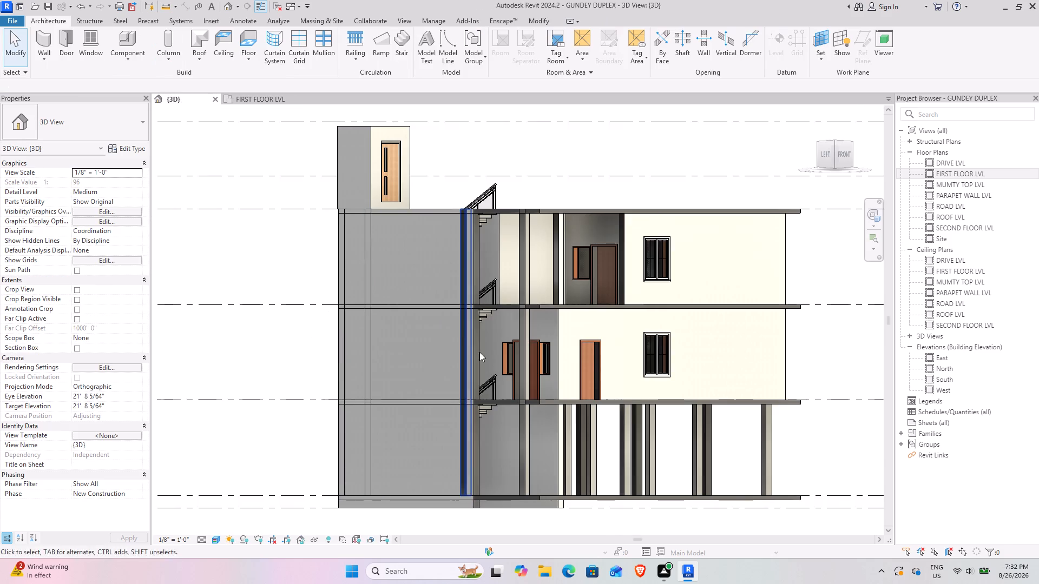
scroll(502, 405, "down", 3)
middle_click_drag(522, 409, 452, 443, "shift")
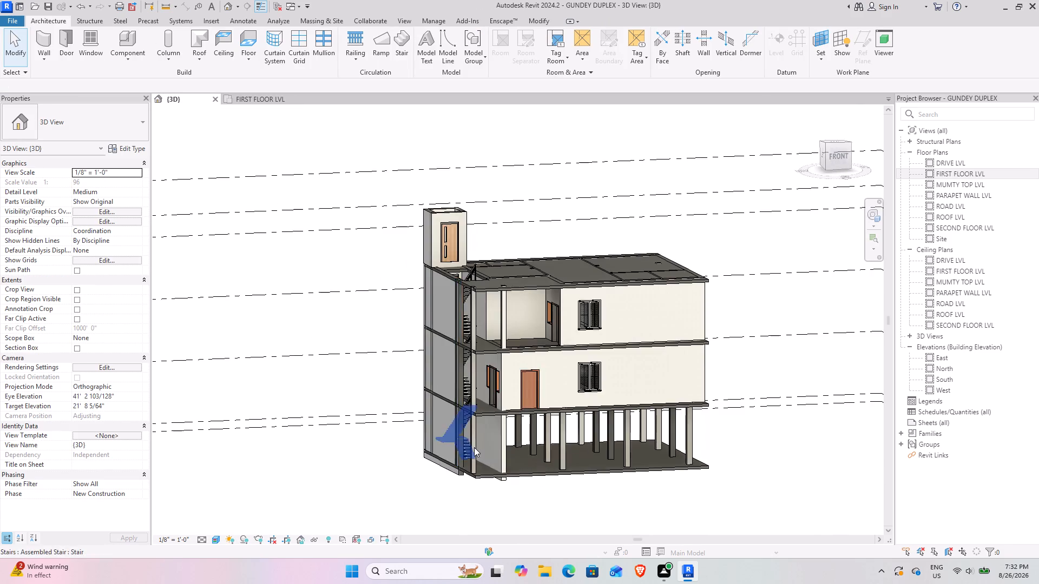
middle_click_drag(472, 447, 543, 454)
left_click(690, 508)
middle_click_drag(629, 453, 657, 353, "shift")
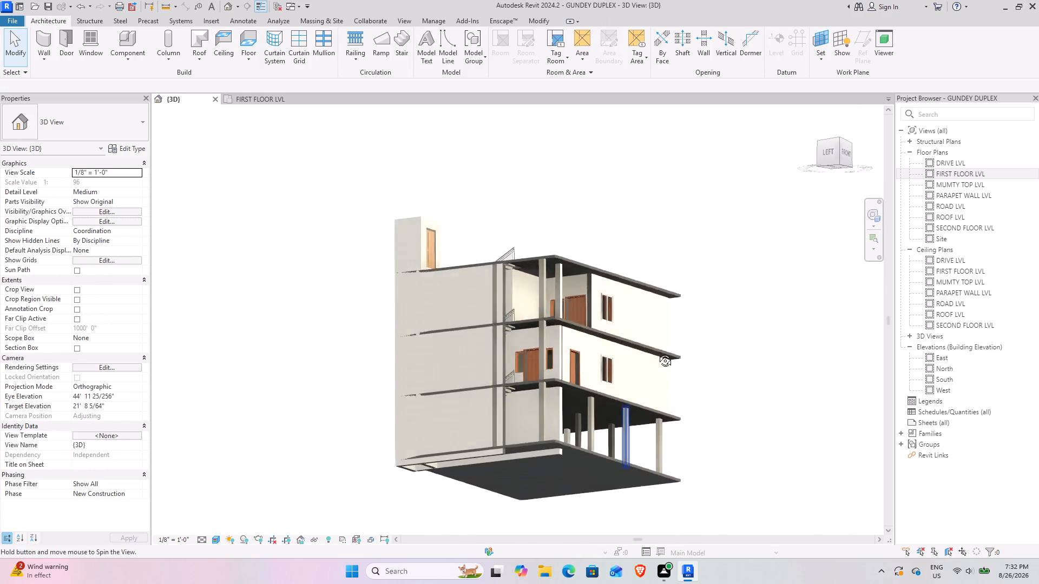
middle_click_drag(657, 353, 689, 436, "shift")
scroll(481, 336, "up", 5)
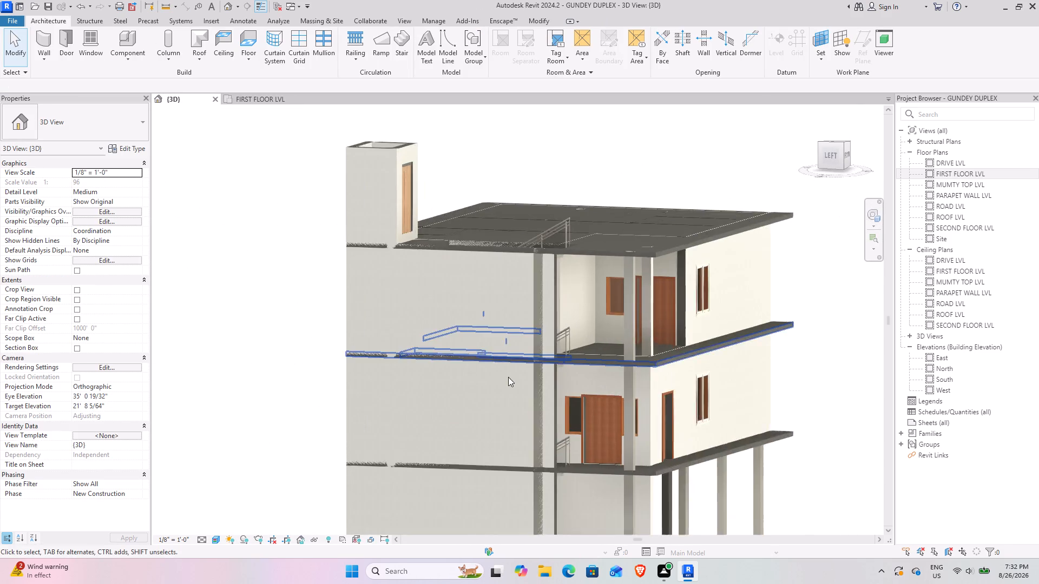
scroll(508, 377, "up", 2)
middle_click_drag(571, 401, 553, 417, "shift")
scroll(553, 417, "down", 4)
middle_click_drag(624, 442, 593, 429, "shift")
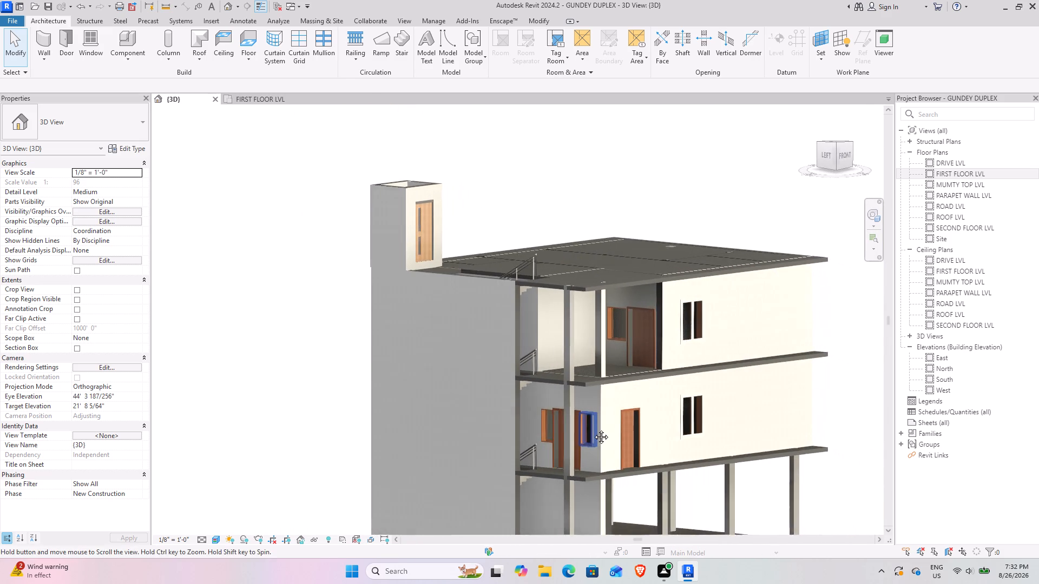
middle_click_drag(593, 429, 608, 432, "shift")
scroll(502, 349, "up", 7)
scroll(530, 394, "down", 3)
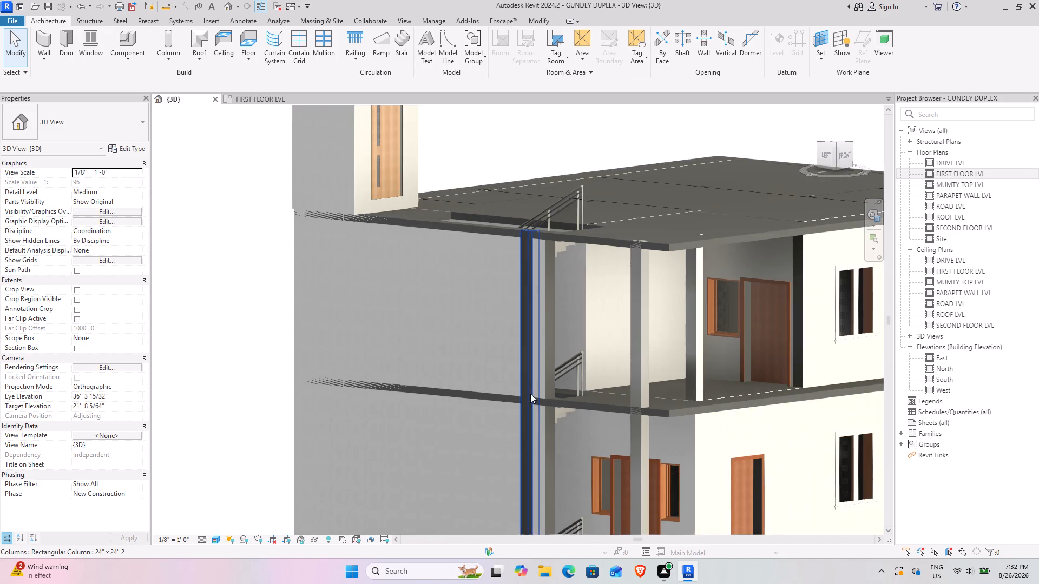
scroll(523, 395, "down", 4)
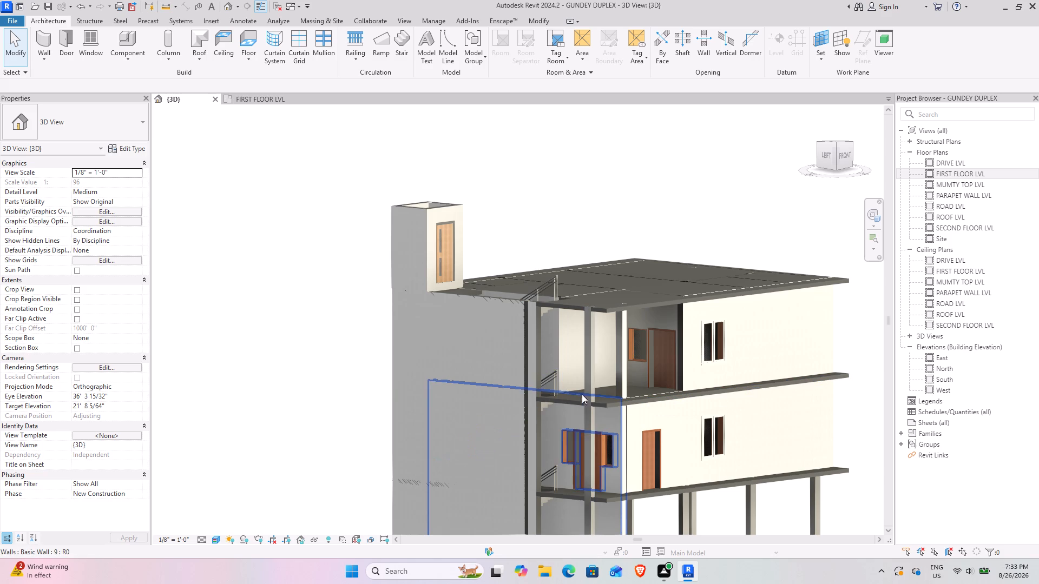
scroll(617, 352, "up", 5)
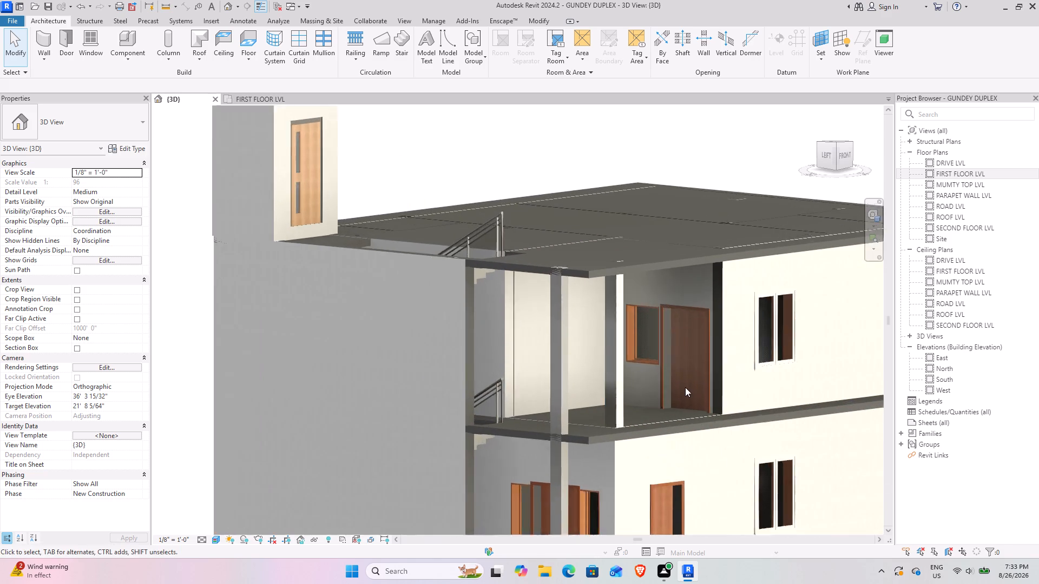
Examine the upper balcony opening, front facade and stairwell side of the building in the 3D view.
scroll(685, 387, "up", 4)
scroll(622, 382, "up", 1)
middle_click_drag(616, 382, 516, 322)
scroll(536, 348, "down", 5)
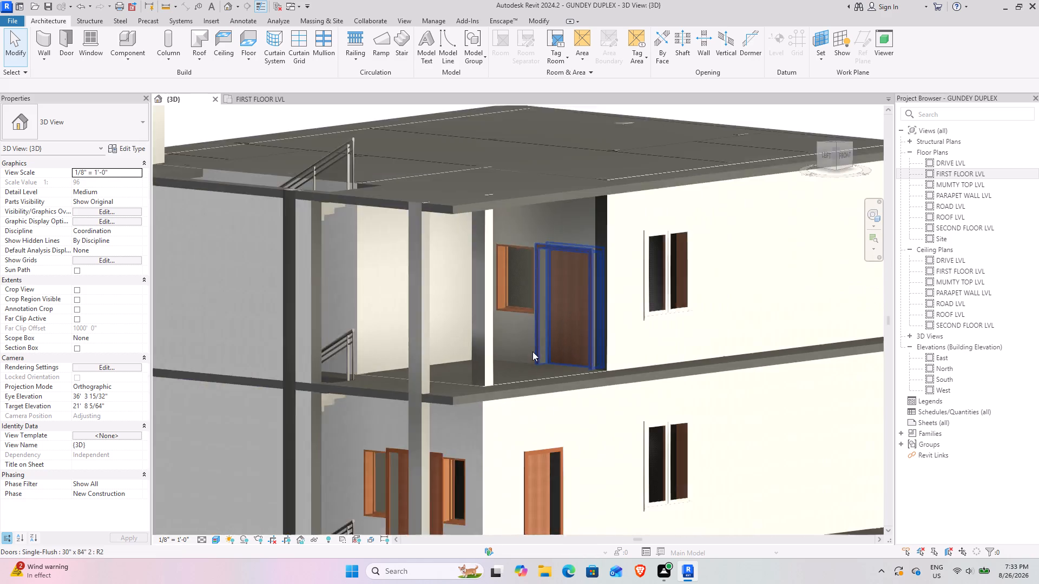
scroll(532, 351, "down", 4)
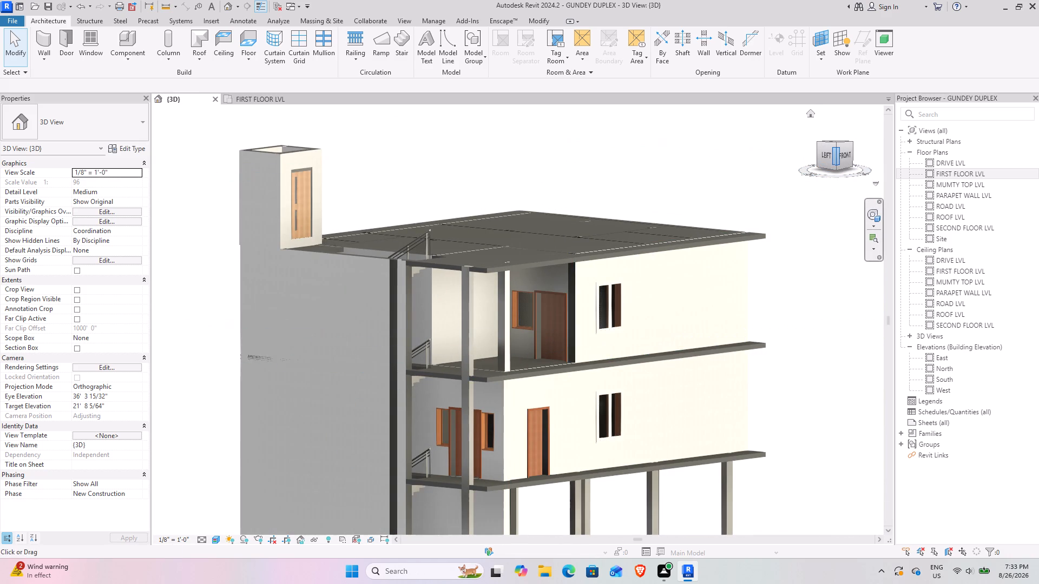
left_click_drag(834, 151, 739, 157)
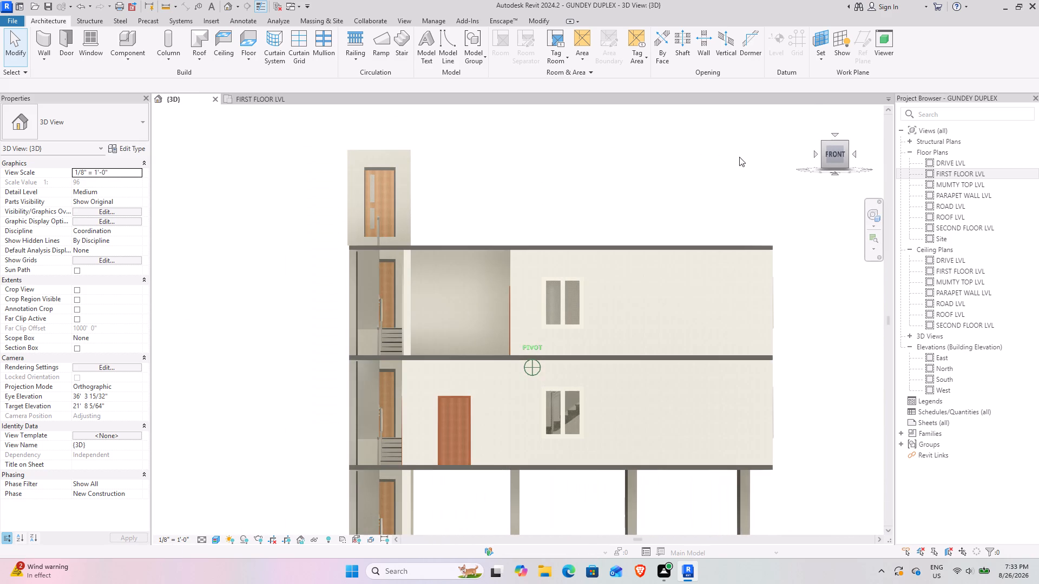
left_click_drag(739, 157, 776, 157)
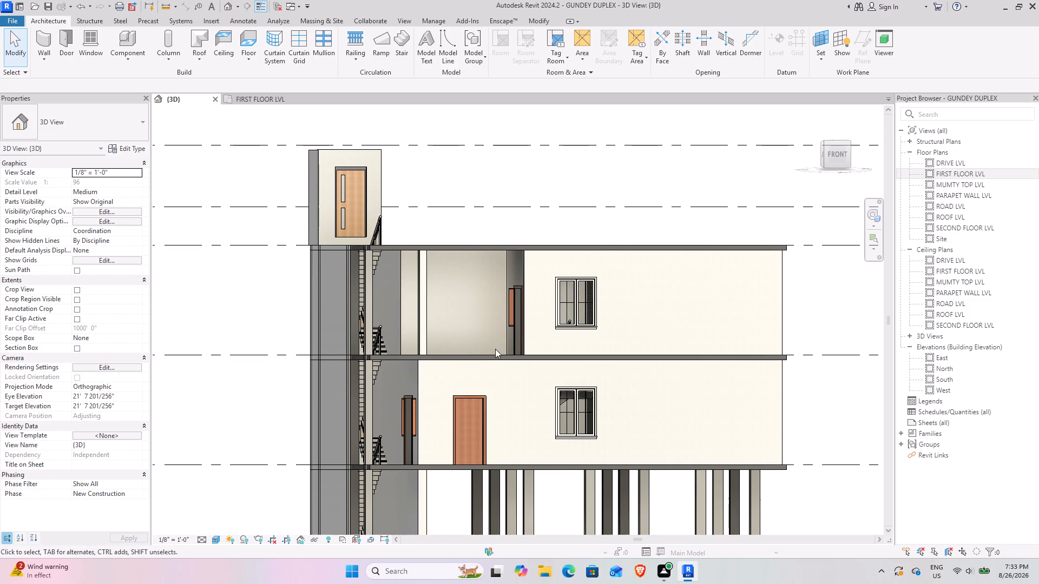
scroll(495, 347, "down", 2)
middle_click_drag(417, 368, 503, 430, "shift")
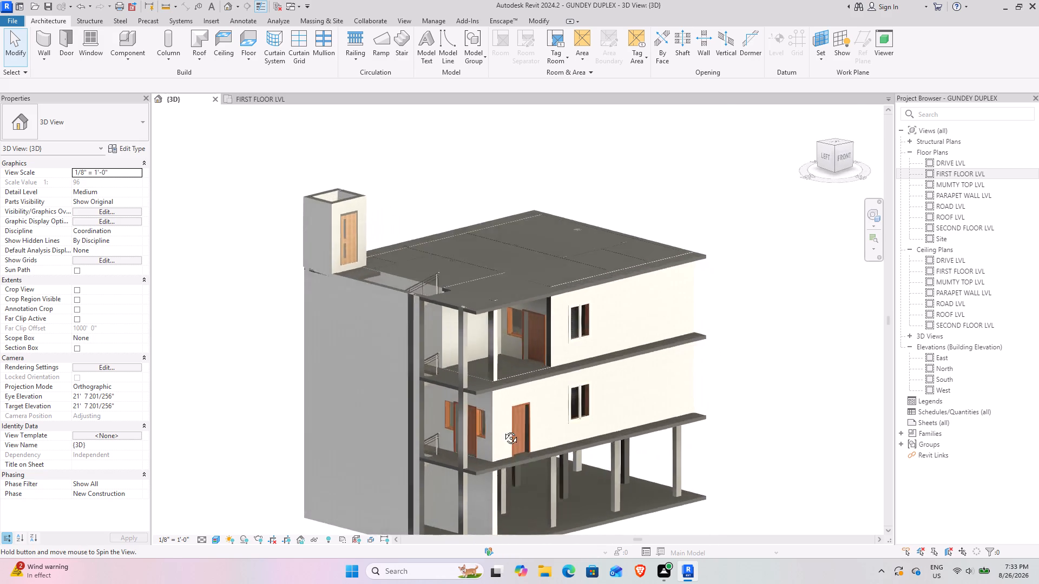
middle_click_drag(503, 430, 512, 434, "shift")
middle_click_drag(432, 383, 277, 381, "shift")
middle_click_drag(306, 376, 404, 381, "shift")
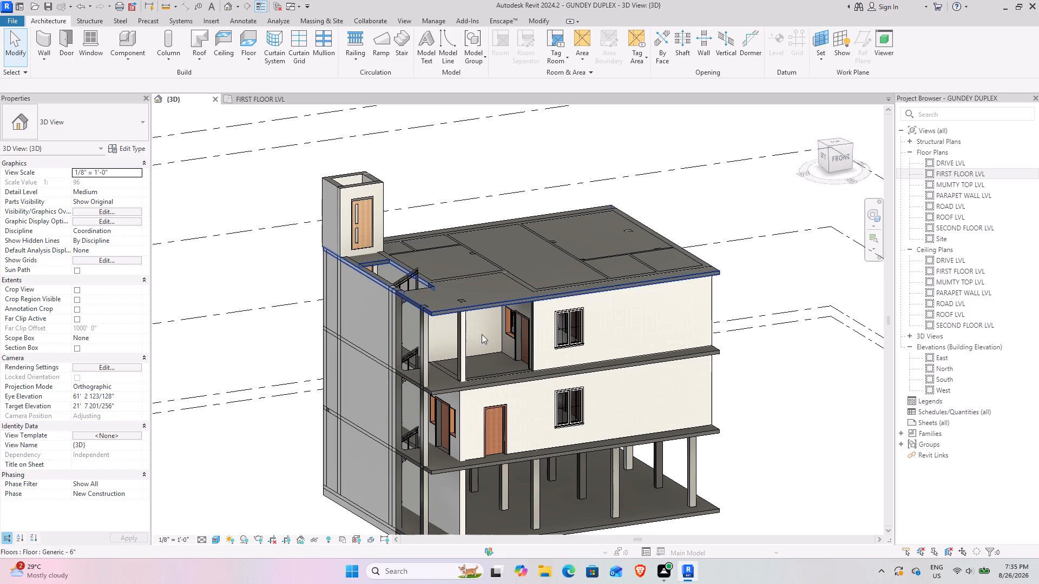
middle_click_drag(482, 334, 510, 297)
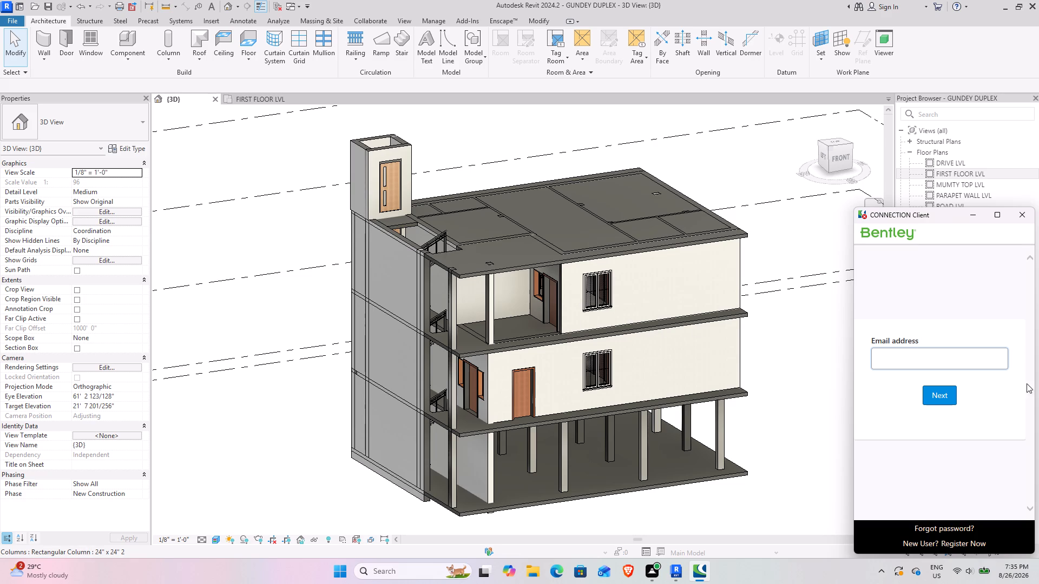
Dismiss the Bentley CONNECTION Client sign-in window and return to the Revit 3D view.
left_click(1021, 219)
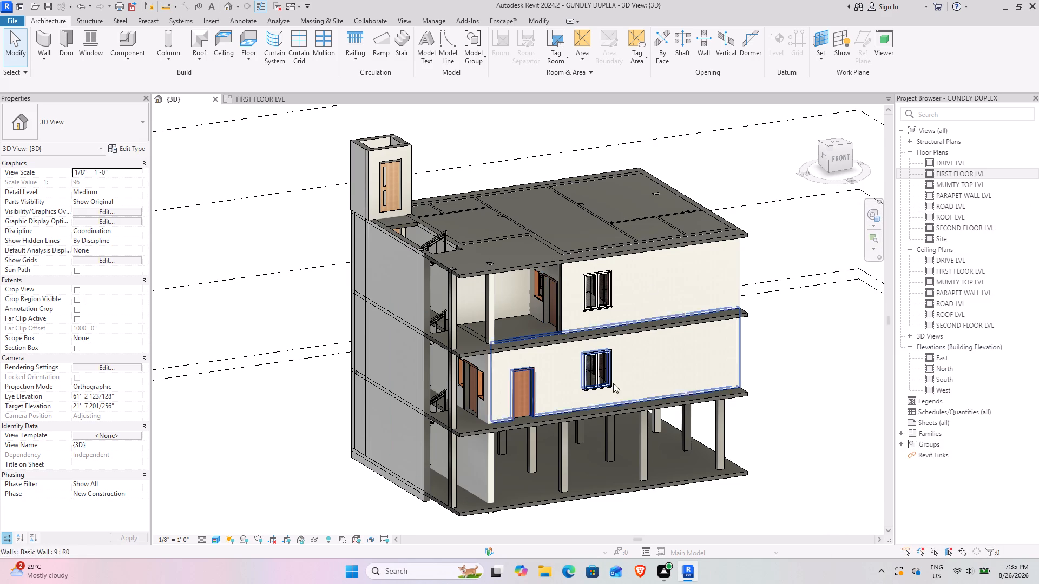
left_click(791, 371)
Examine the whole building's massing, roof slab and stair tower from front, elevated and front-left corner viewpoints.
middle_click_drag(762, 368, 725, 379)
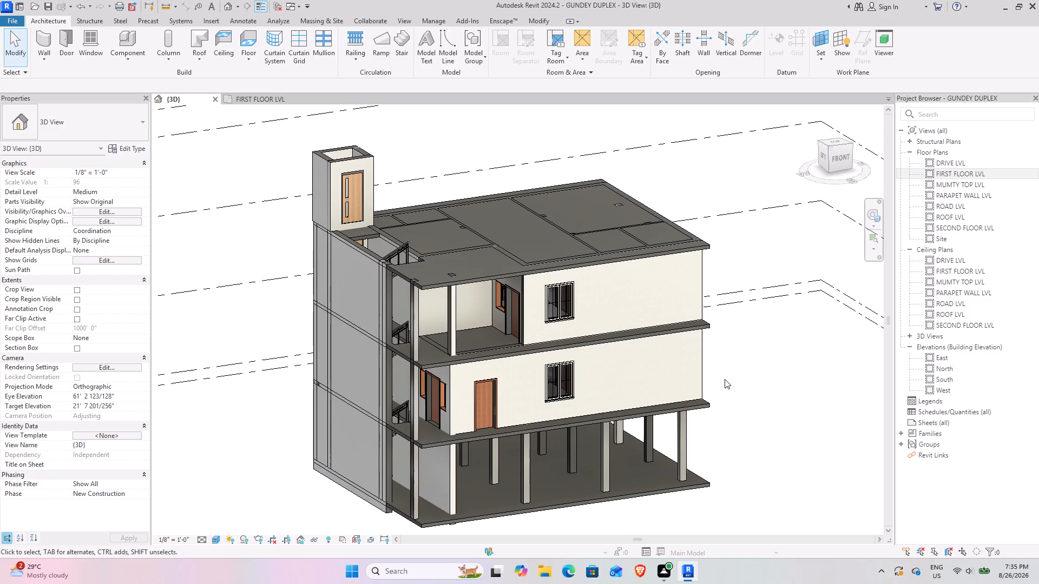
scroll(622, 402, "down", 3)
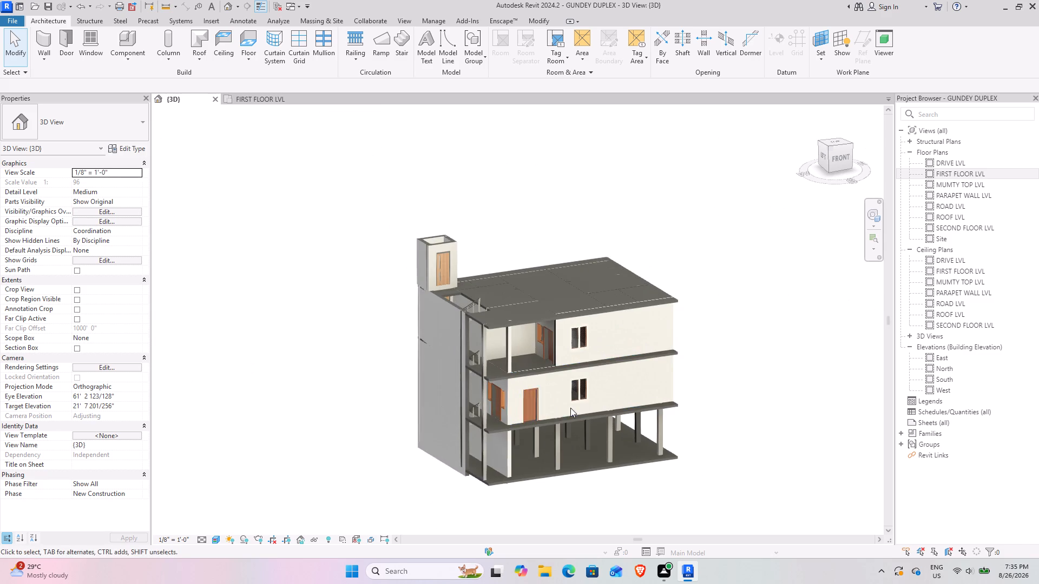
scroll(541, 404, "down", 1)
left_click_drag(828, 165, 838, 129)
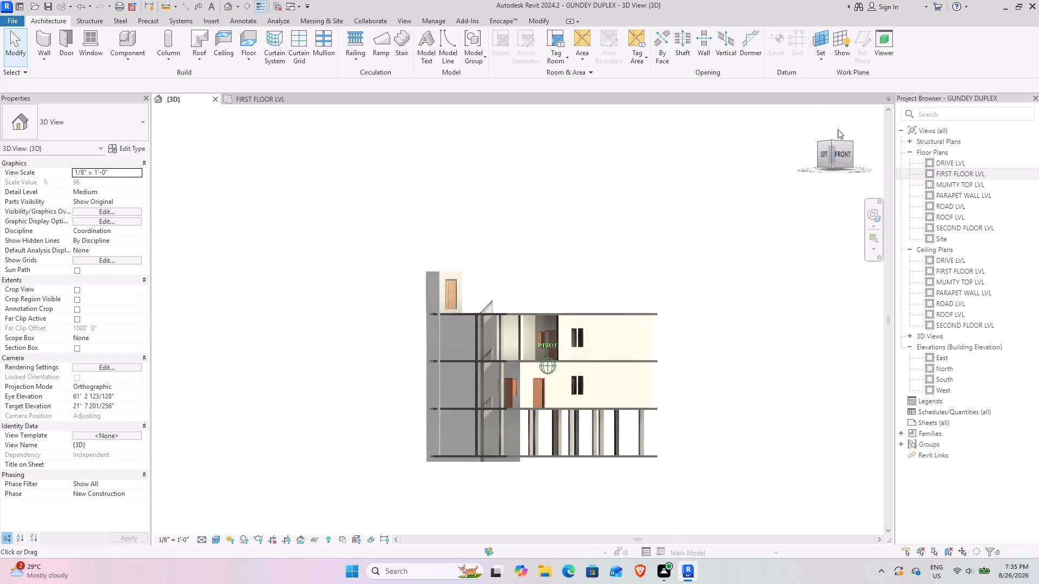
left_click_drag(838, 129, 766, 188)
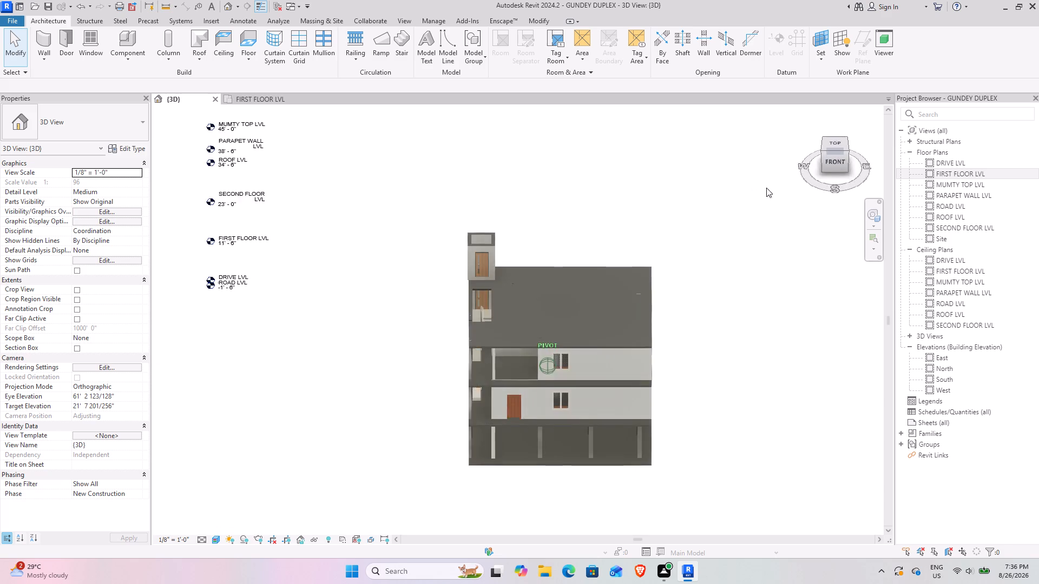
left_click_drag(766, 188, 857, 172)
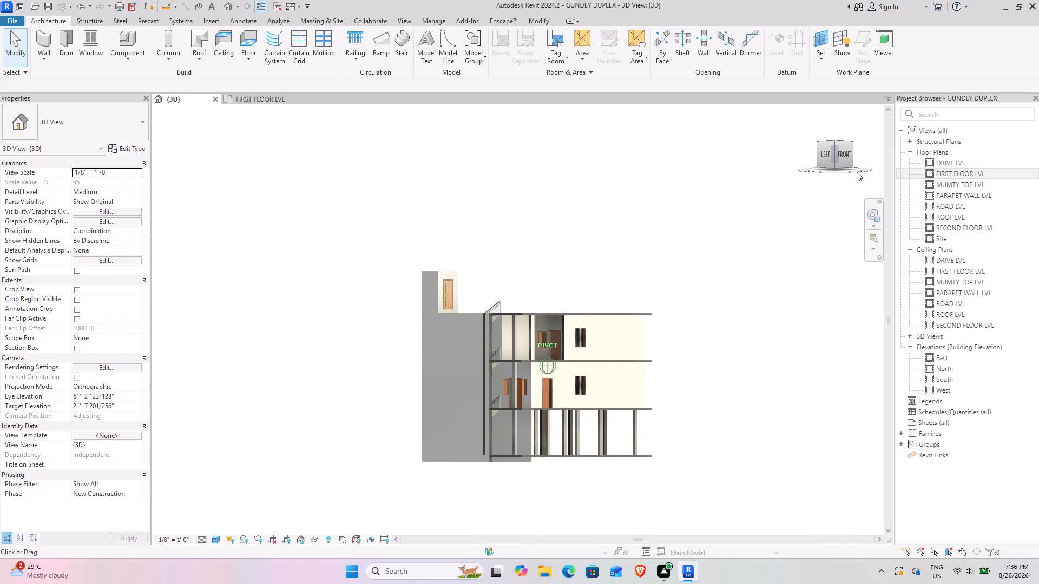
left_click_drag(857, 172, 862, 245)
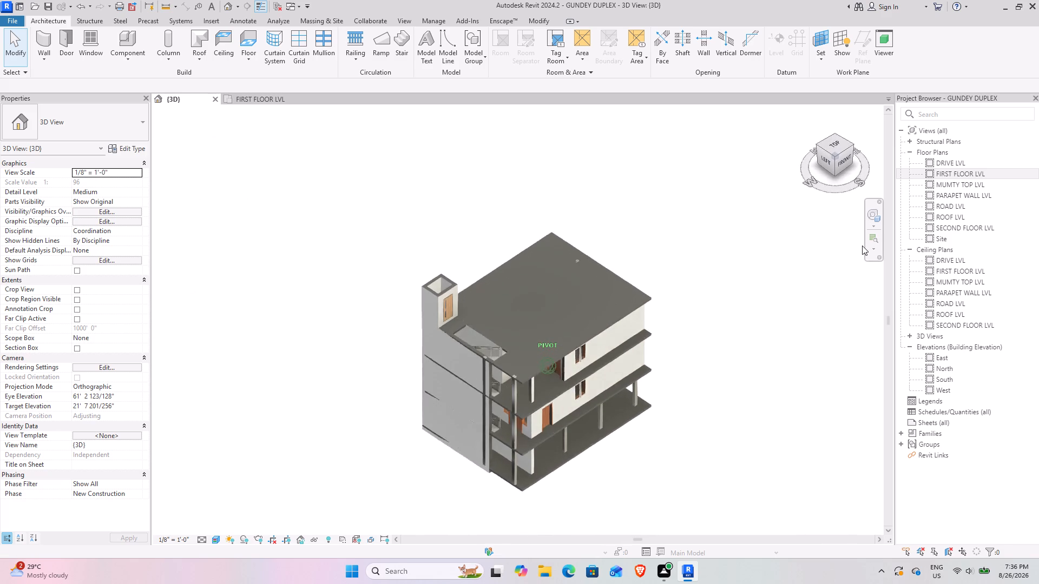
left_click_drag(862, 245, 865, 233)
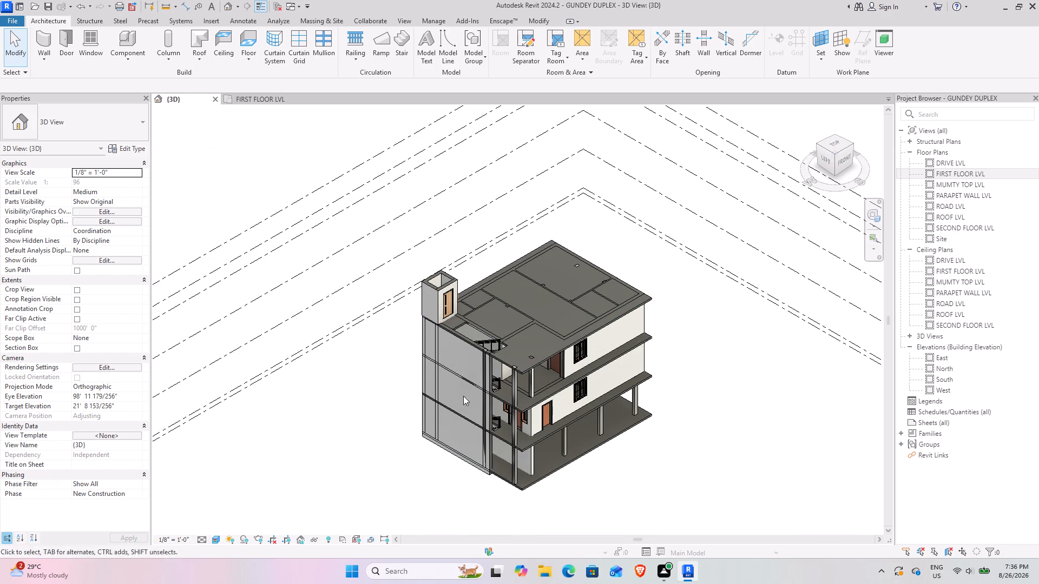
Inspect the stairwell side wall, slab edges, and entrance doors and windows on the front-left corner of the building.
scroll(513, 419, "up", 6)
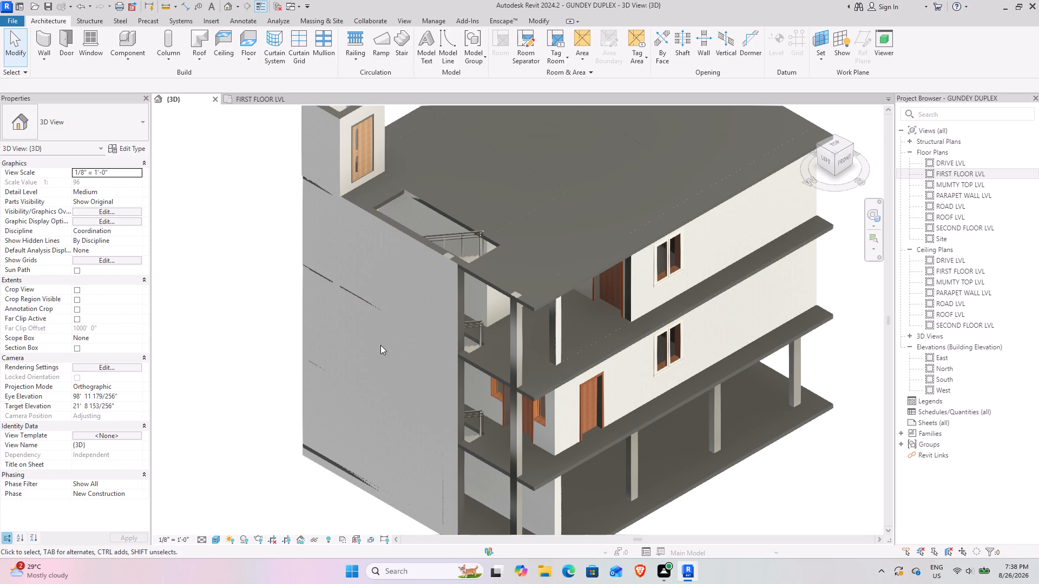
scroll(378, 347, "down", 3)
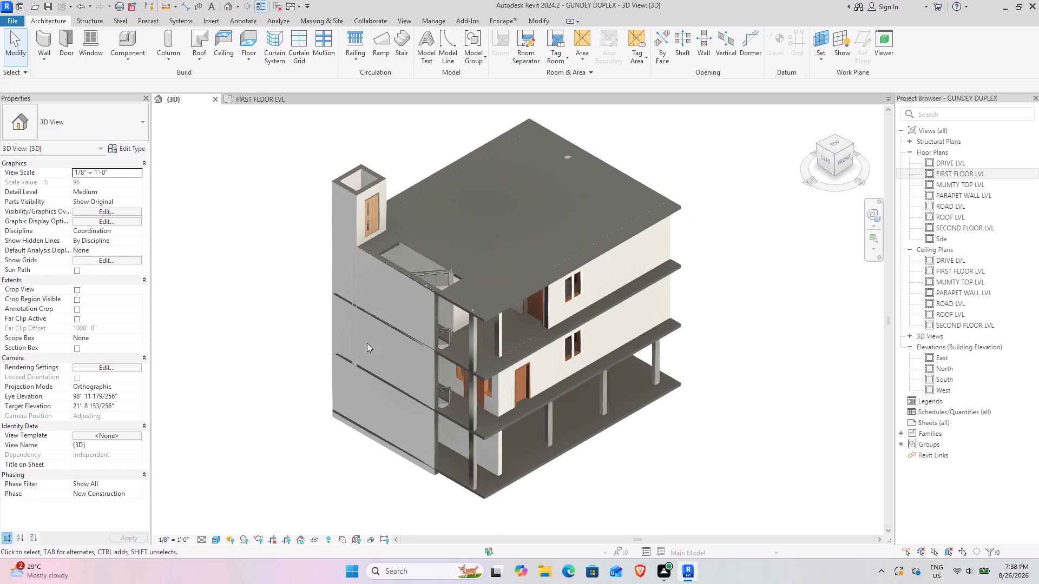
middle_click_drag(354, 337, 374, 275, "shift")
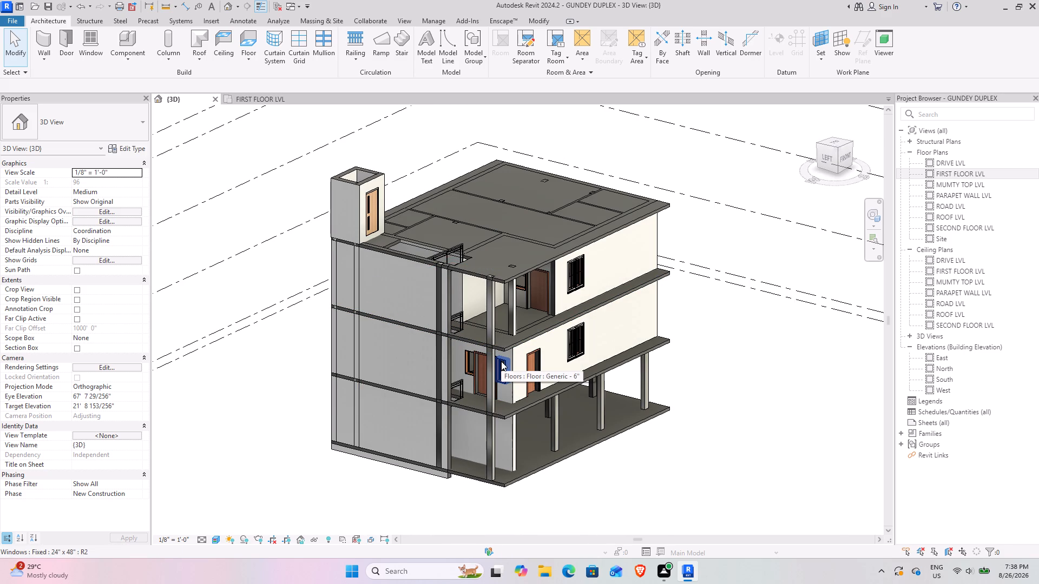
scroll(497, 404, "down", 1)
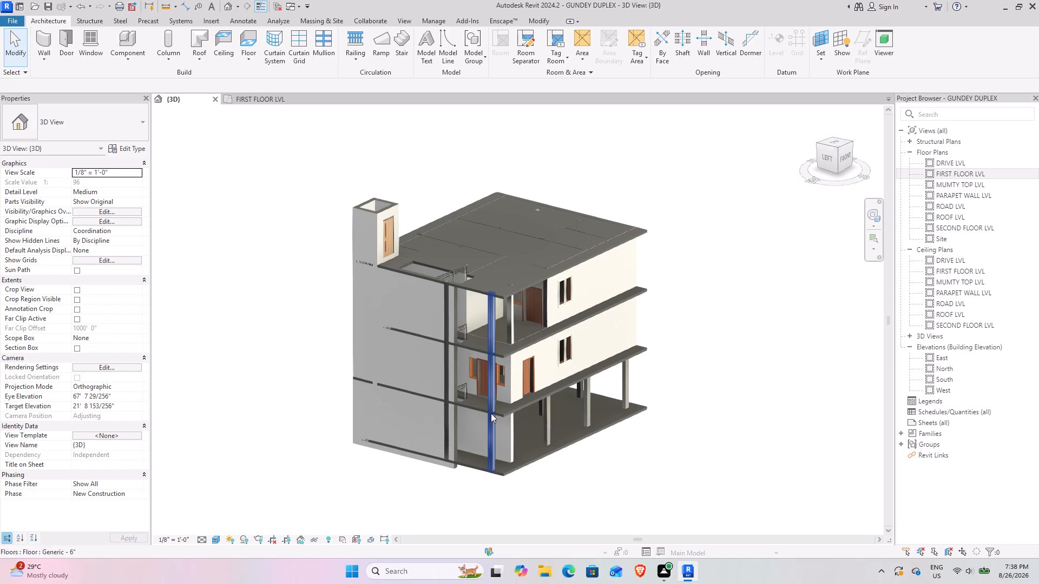
middle_click_drag(477, 413, 427, 376, "shift")
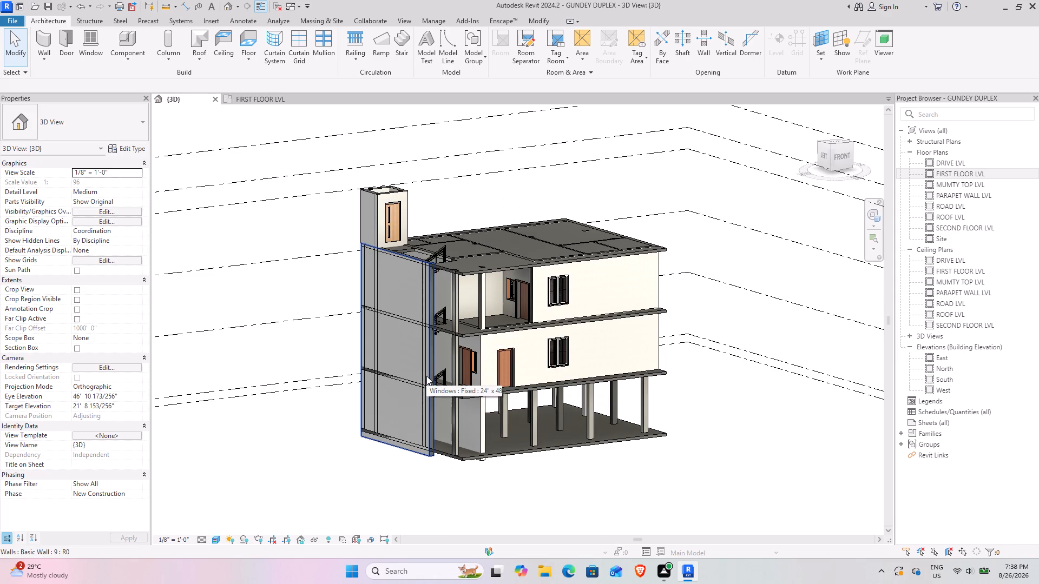
scroll(466, 334, "up", 9)
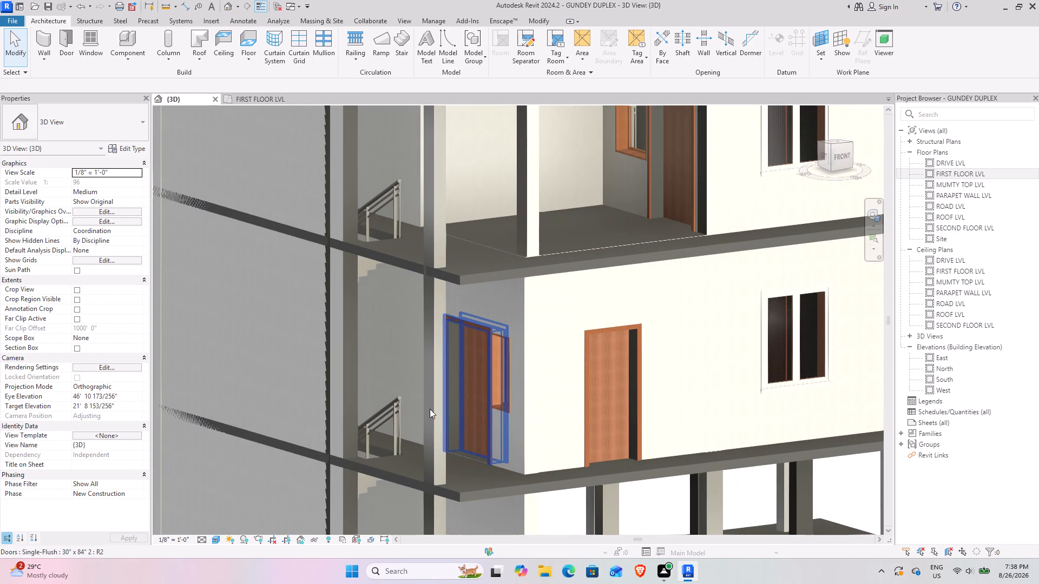
scroll(426, 391, "down", 2)
middle_click_drag(415, 386, 492, 355, "shift")
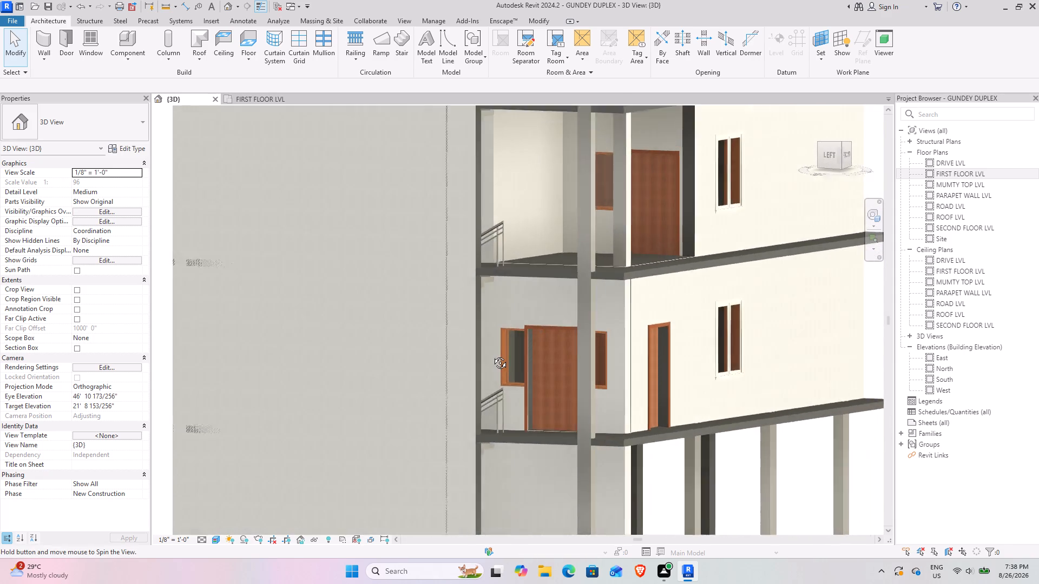
middle_click_drag(492, 355, 492, 352, "shift")
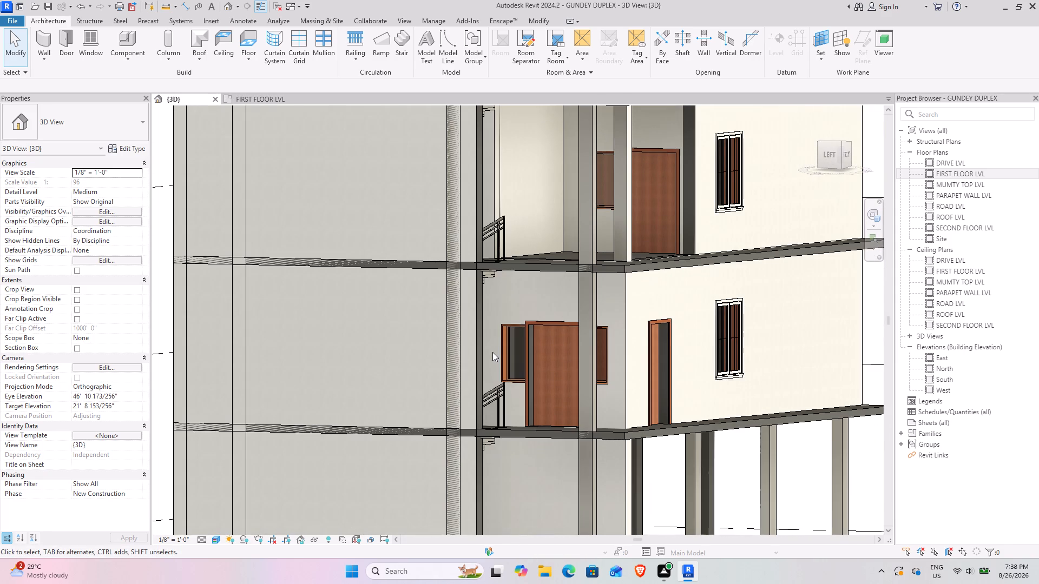
scroll(510, 375, "down", 3)
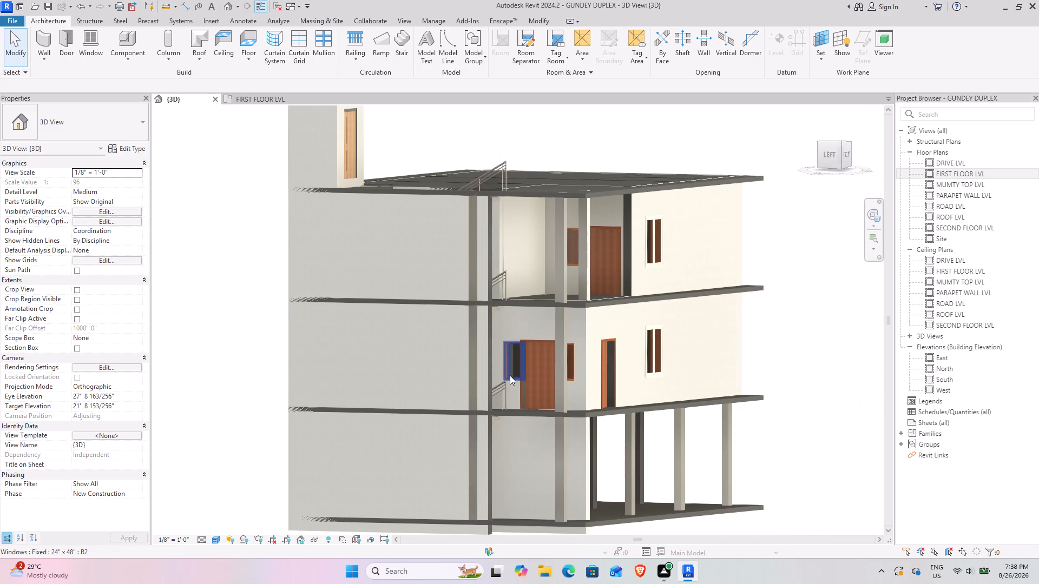
middle_click_drag(518, 377, 482, 397, "shift")
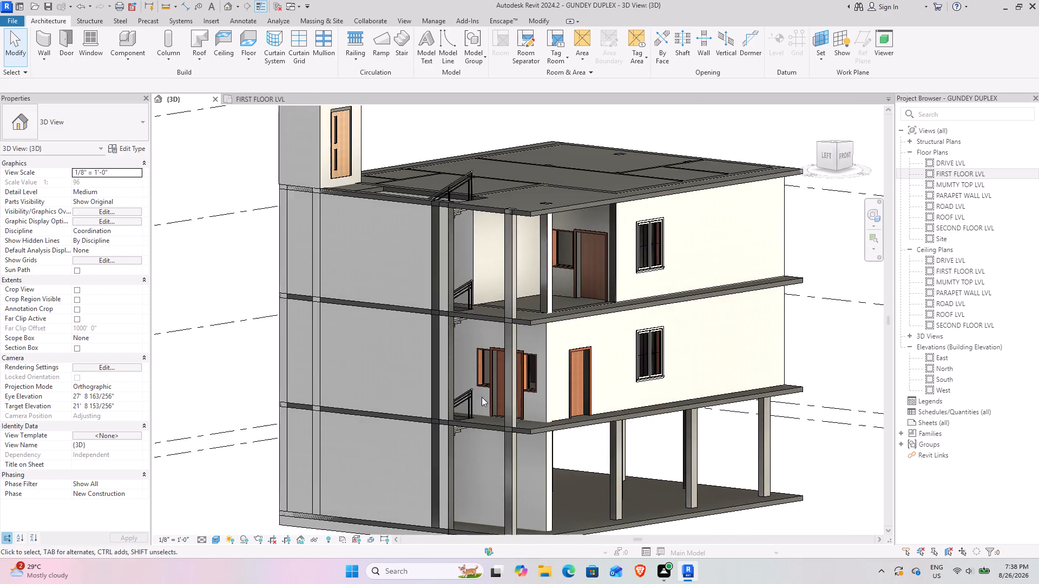
middle_click_drag(478, 397, 440, 347)
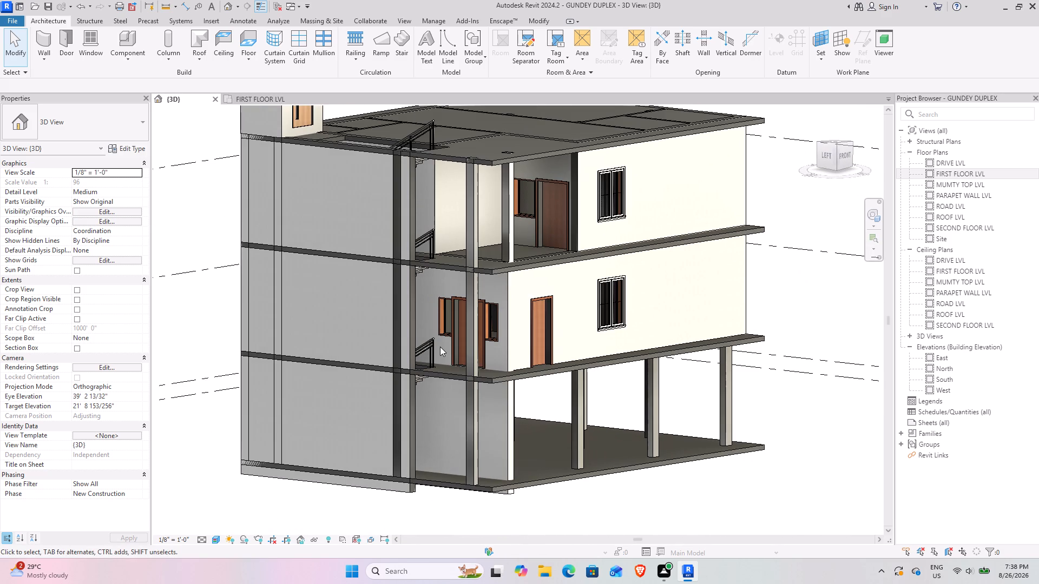
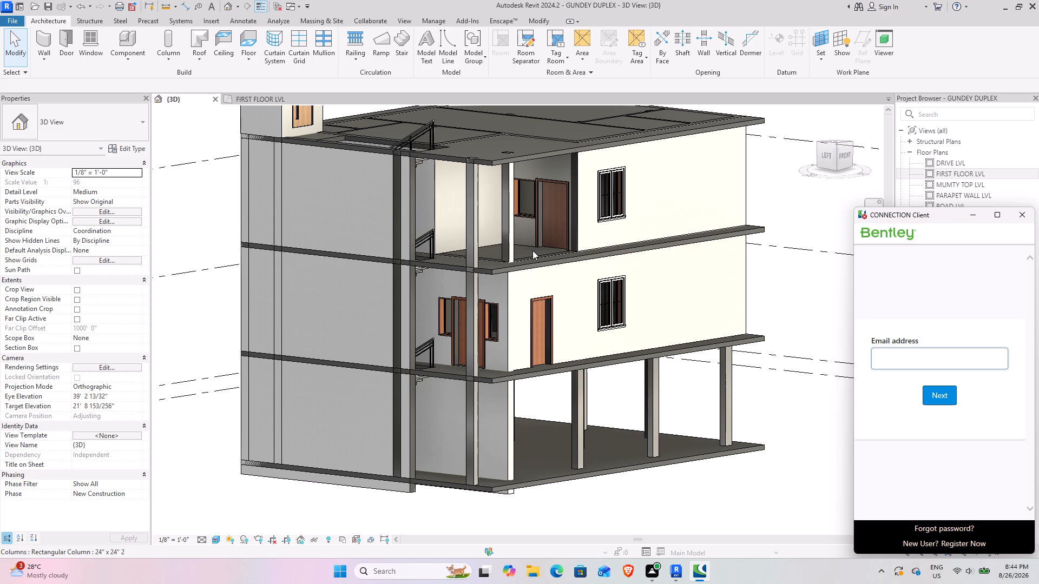
Dismiss the Bentley CONNECTION Client sign-in window and return to the Revit 3D view.
left_click(1022, 216)
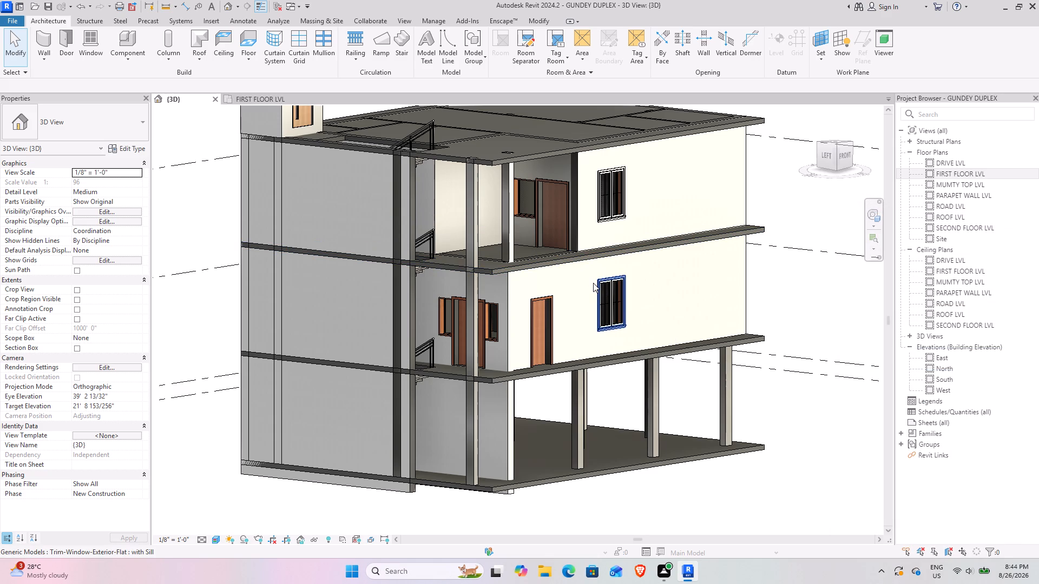
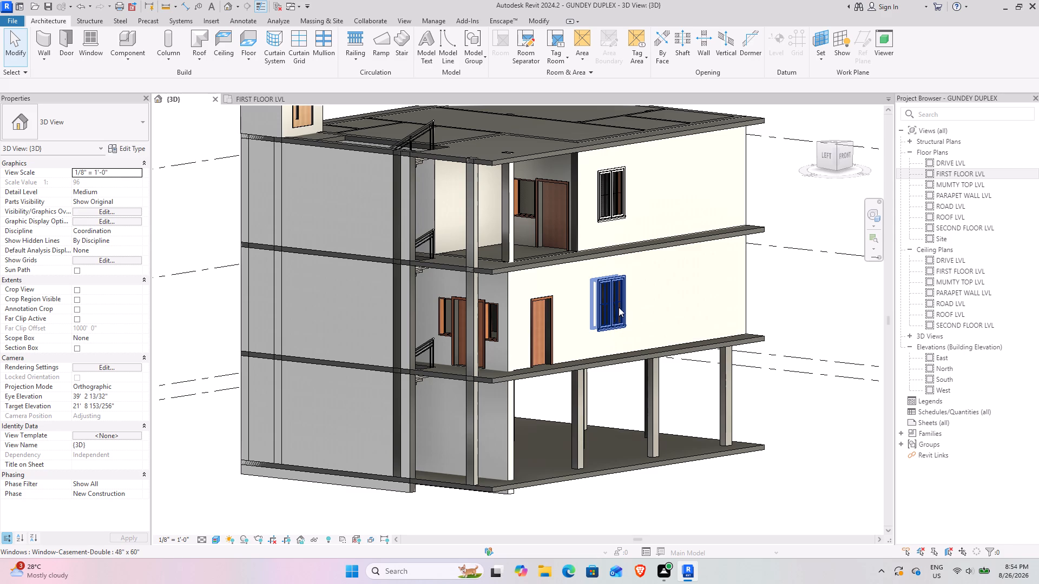
Examine the building's front and left exterior in 3D, including the 48" x 60" casement window on the first floor.
scroll(611, 277, "up", 3)
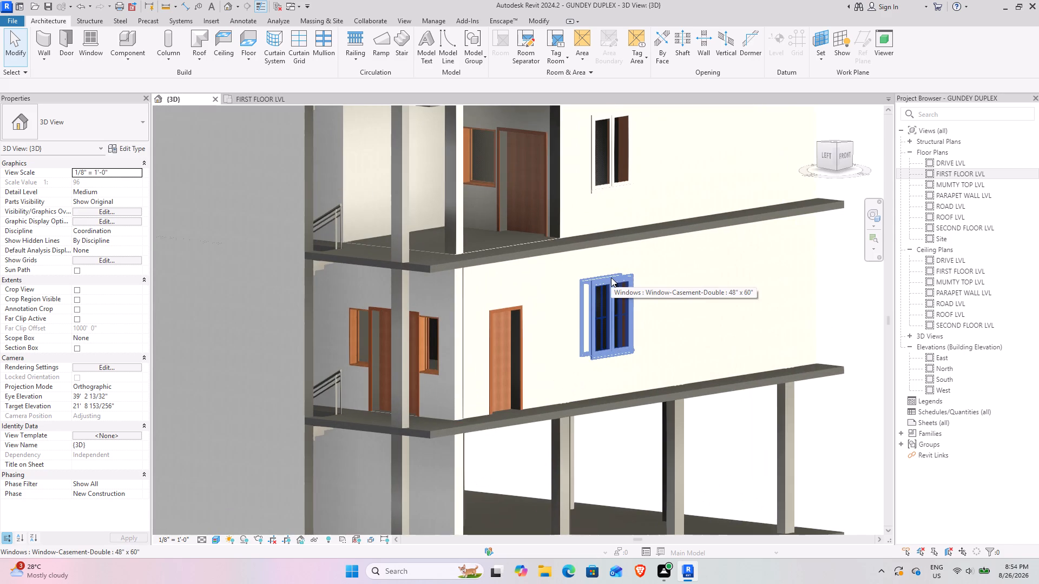
scroll(611, 277, "up", 2)
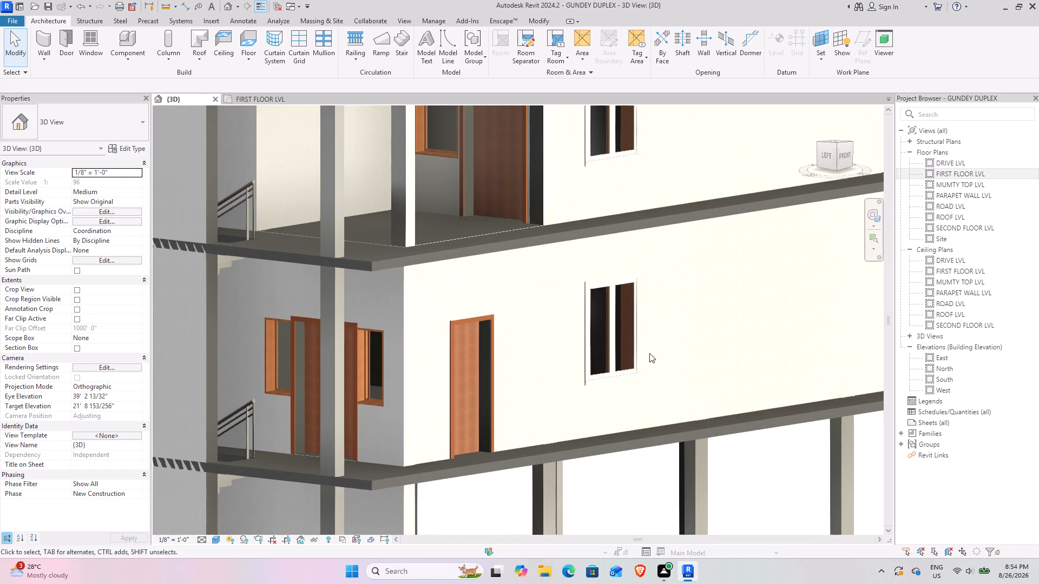
left_click(595, 297)
scroll(595, 297, "down", 6)
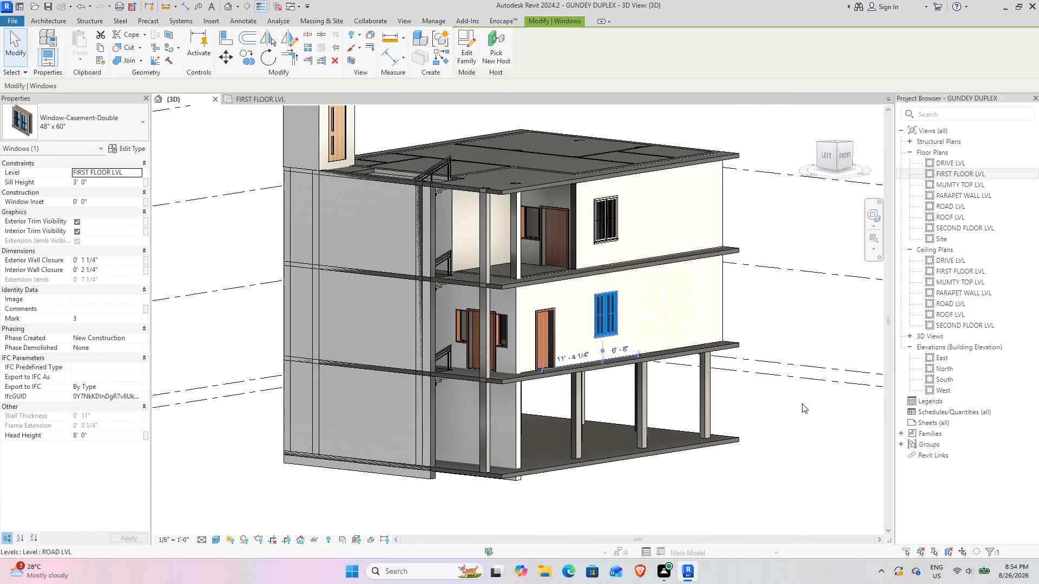
left_click(807, 433)
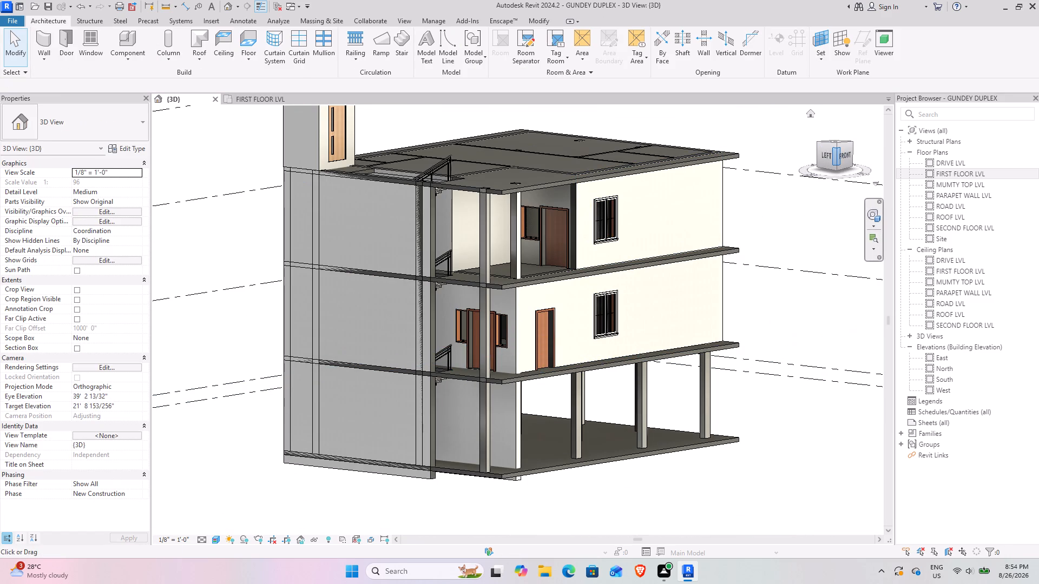
left_click_drag(838, 162, 707, 168)
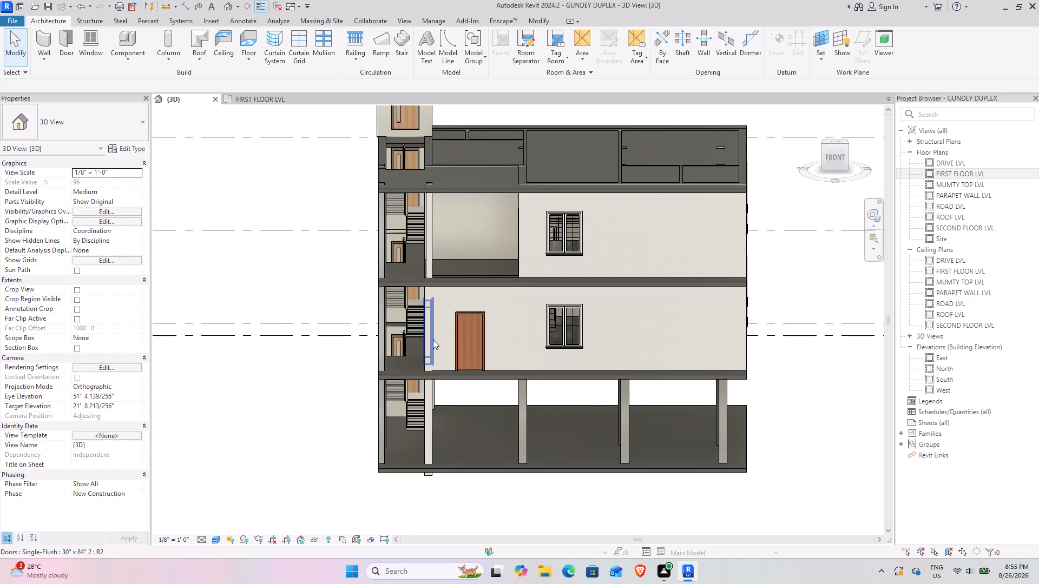
scroll(433, 340, "down", 3)
left_click_drag(825, 154, 832, 149)
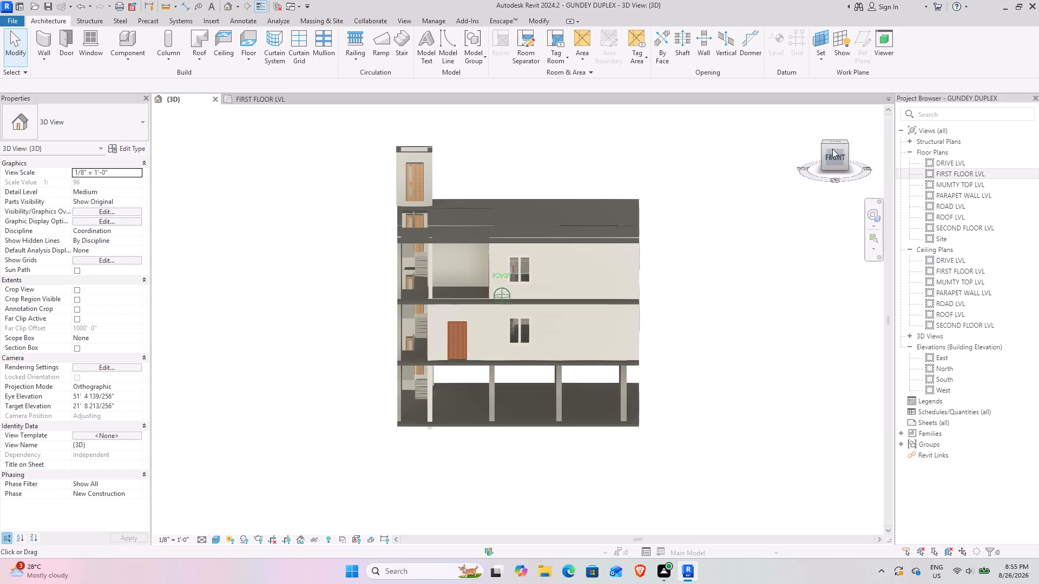
left_click_drag(832, 149, 876, 133)
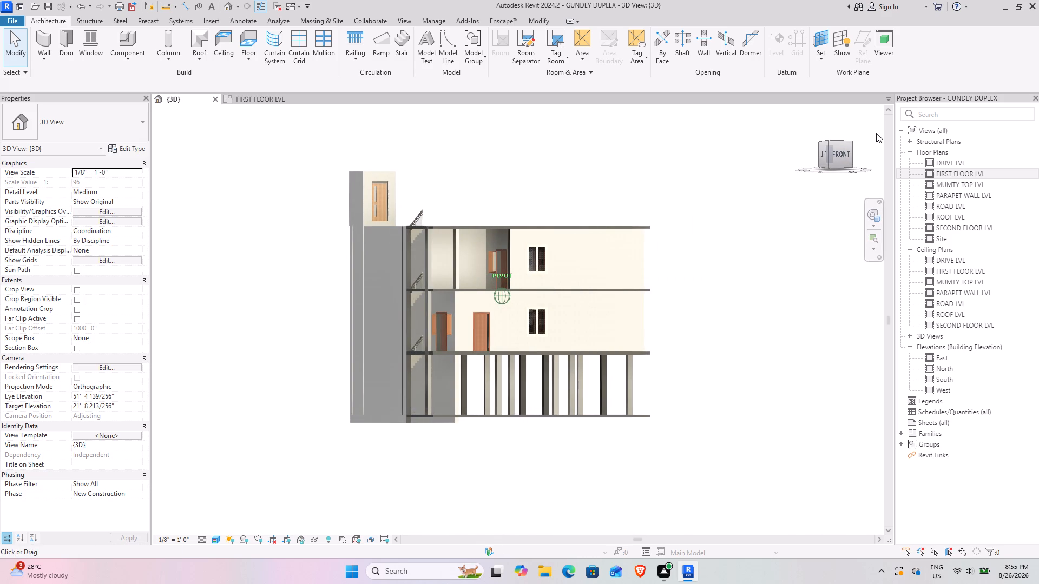
left_click_drag(876, 133, 176, 132)
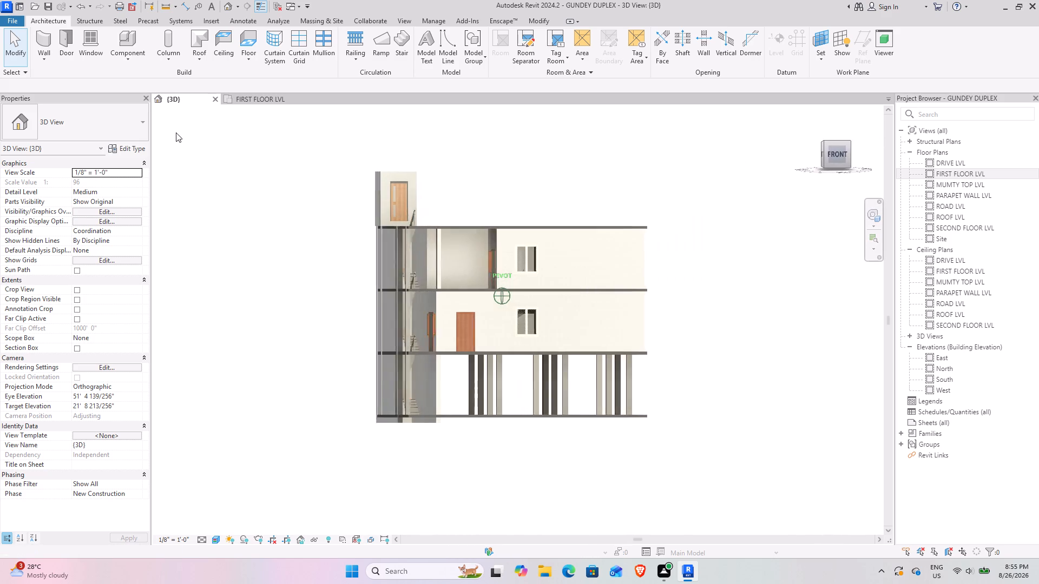
left_click_drag(176, 132, 238, 141)
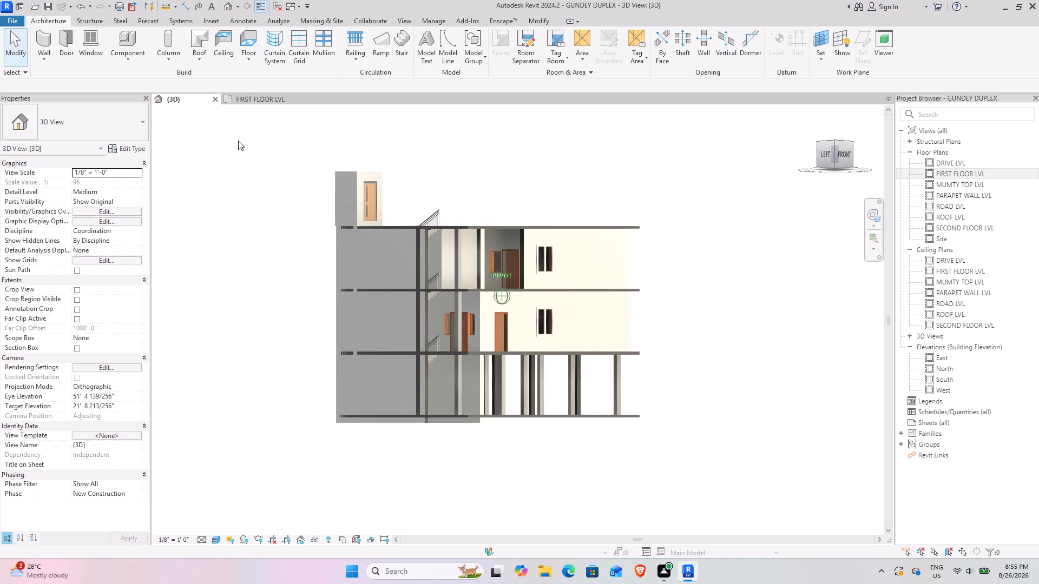
left_click_drag(238, 141, 282, 191)
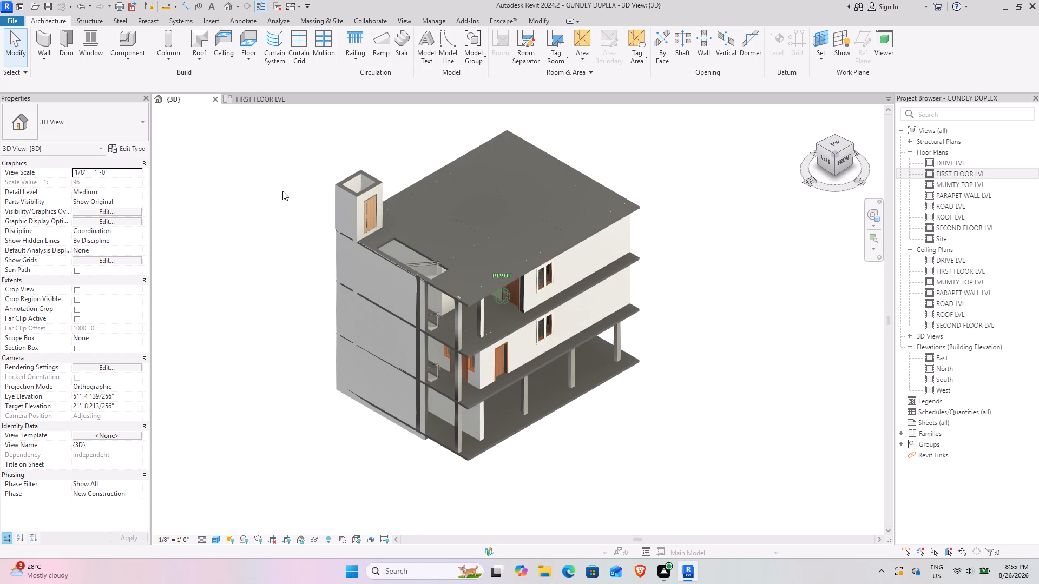
left_click_drag(282, 191, 239, 149)
scroll(561, 279, "up", 3)
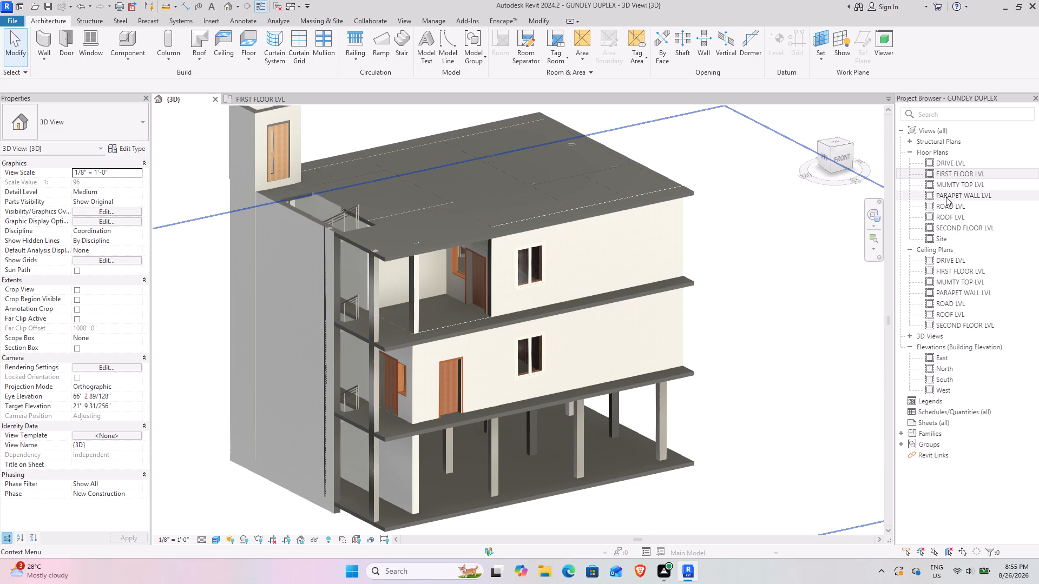
Open the ROOF LVL floor plan and save the project.
double_click(959, 221)
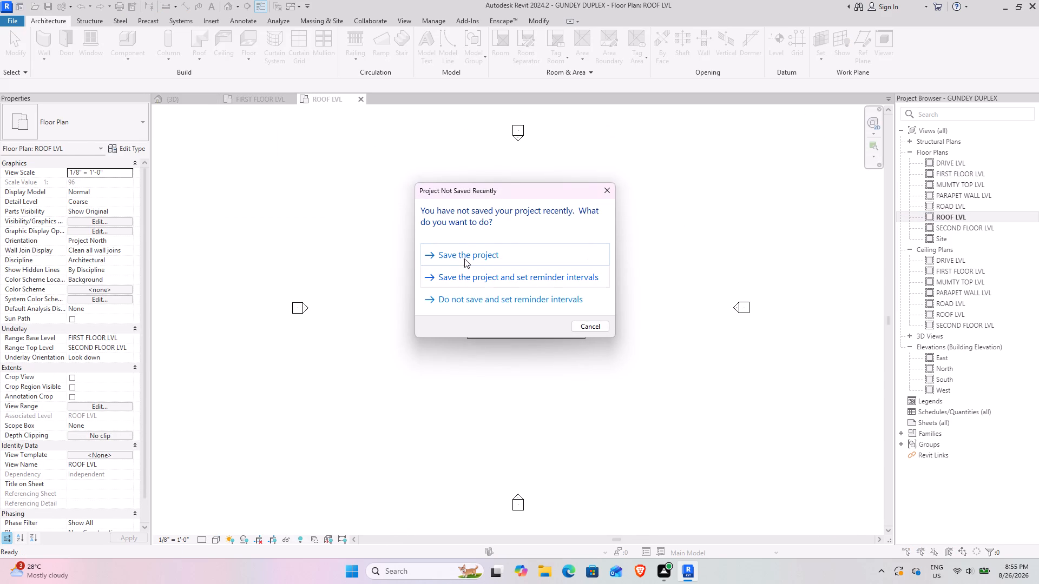
left_click(518, 247)
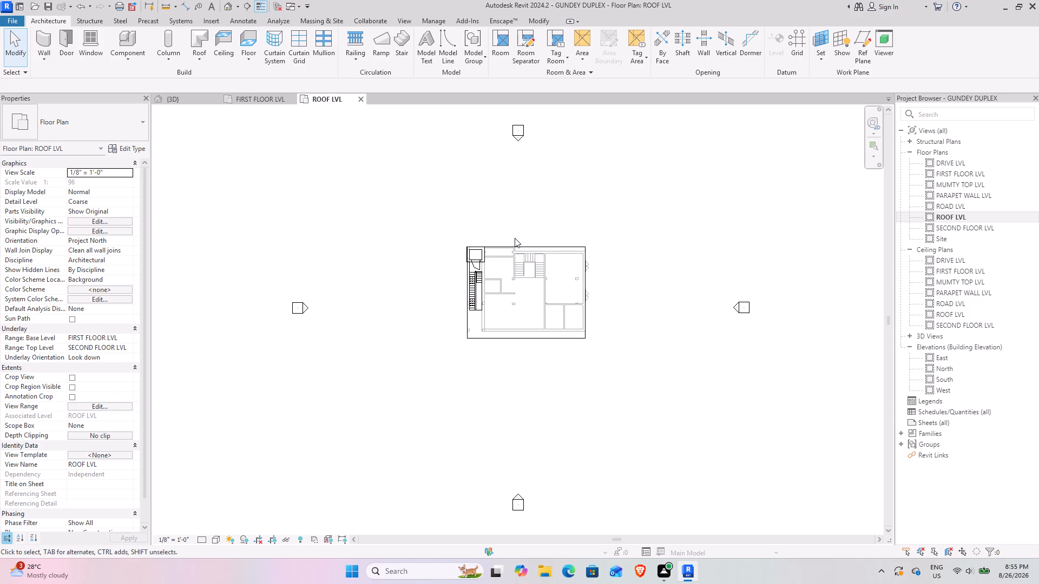
Examine the stair and the rooftop shaft's door area in the ROOF LVL floor plan.
scroll(482, 299, "up", 11)
middle_click_drag(570, 276, 524, 276)
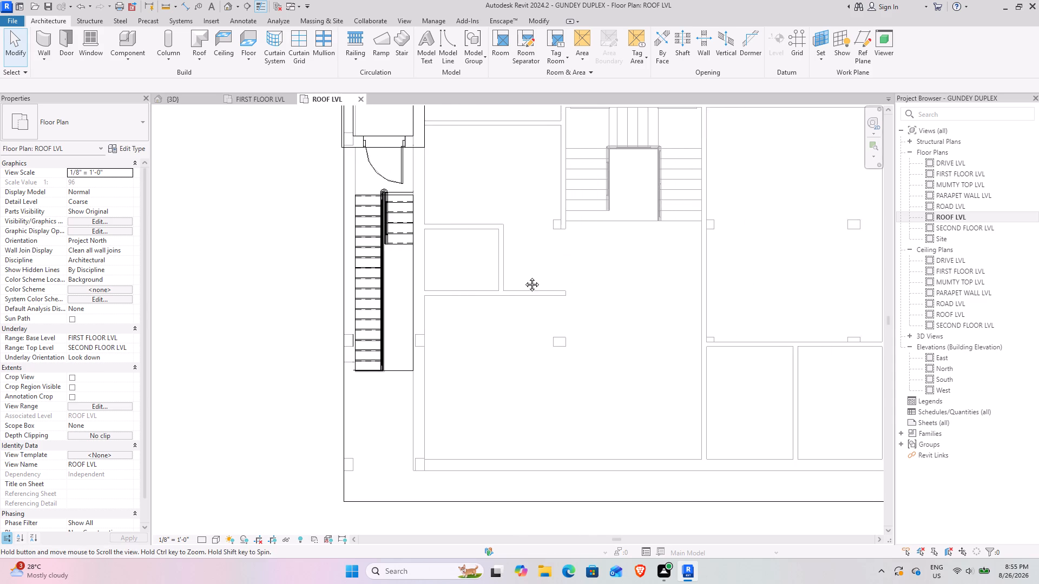
middle_click_drag(524, 276, 521, 278)
scroll(515, 272, "down", 2)
middle_click_drag(515, 272, 502, 295)
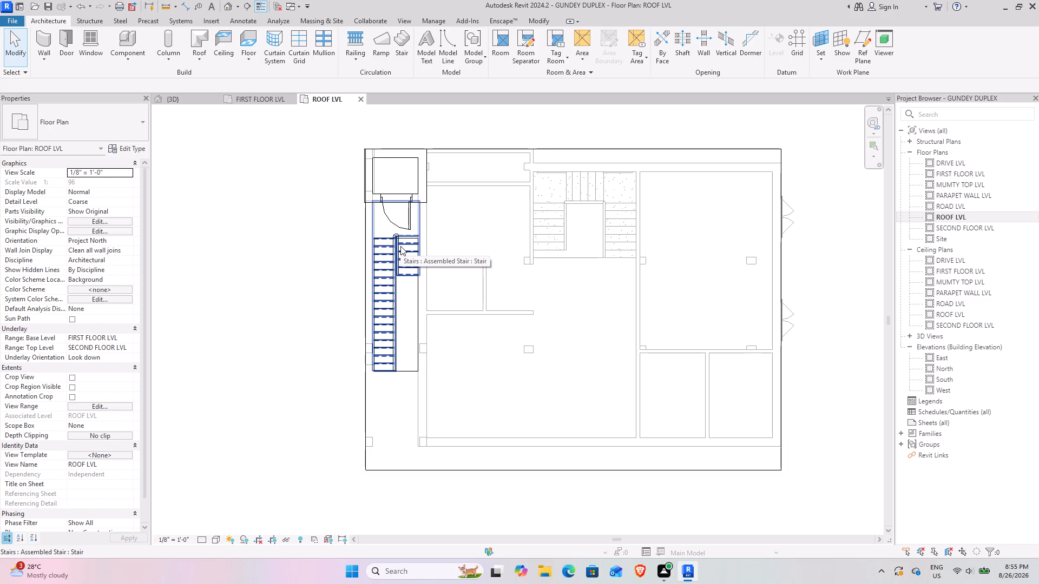
scroll(380, 196, "up", 3)
scroll(379, 251, "up", 8)
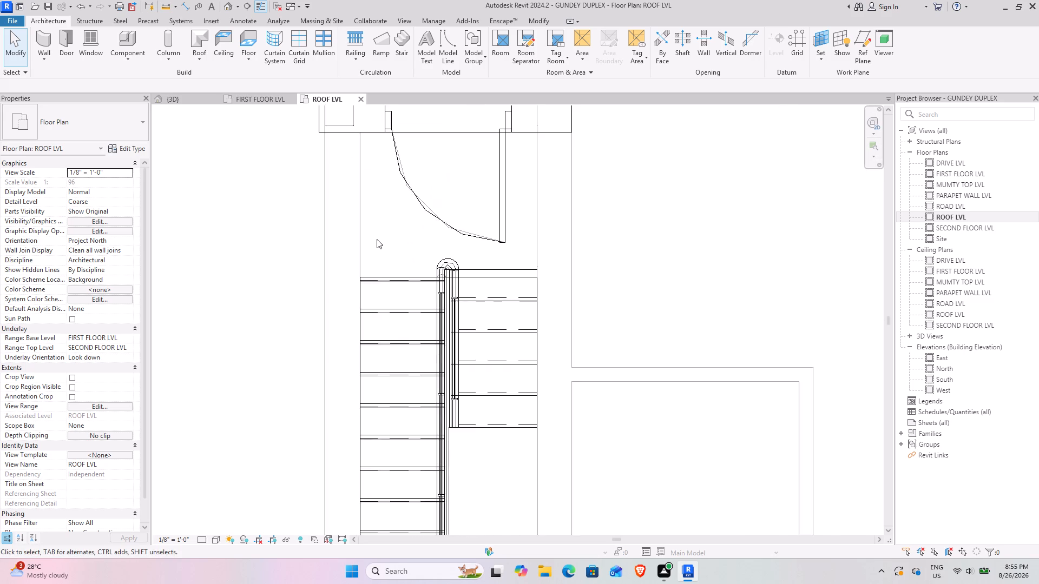
middle_click_drag(390, 223, 357, 252)
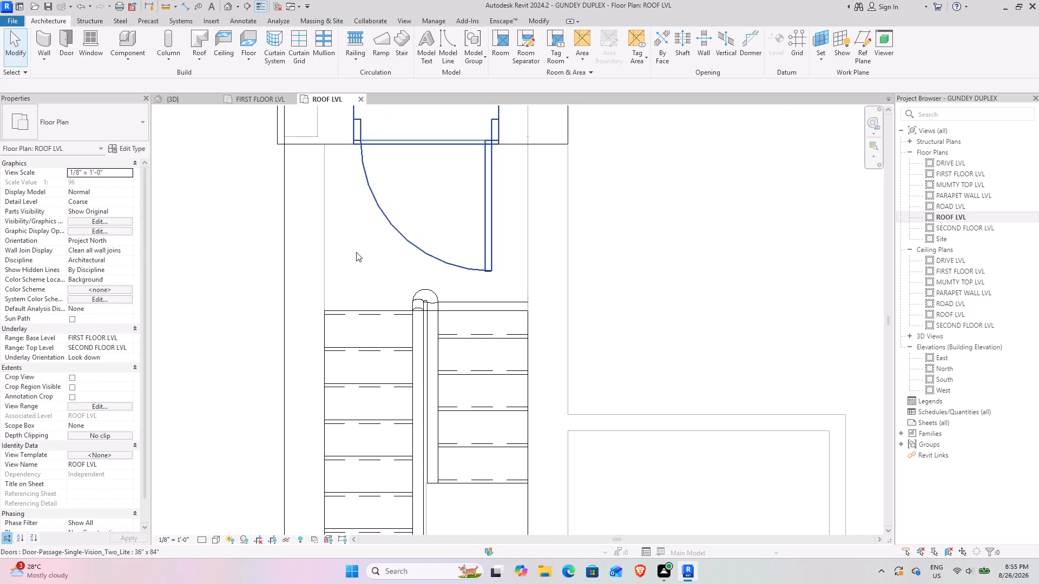
scroll(361, 247, "down", 3)
Return to the 3D view and examine the rooftop shaft, its walls and the roof stair opening from several angles.
left_click(174, 101)
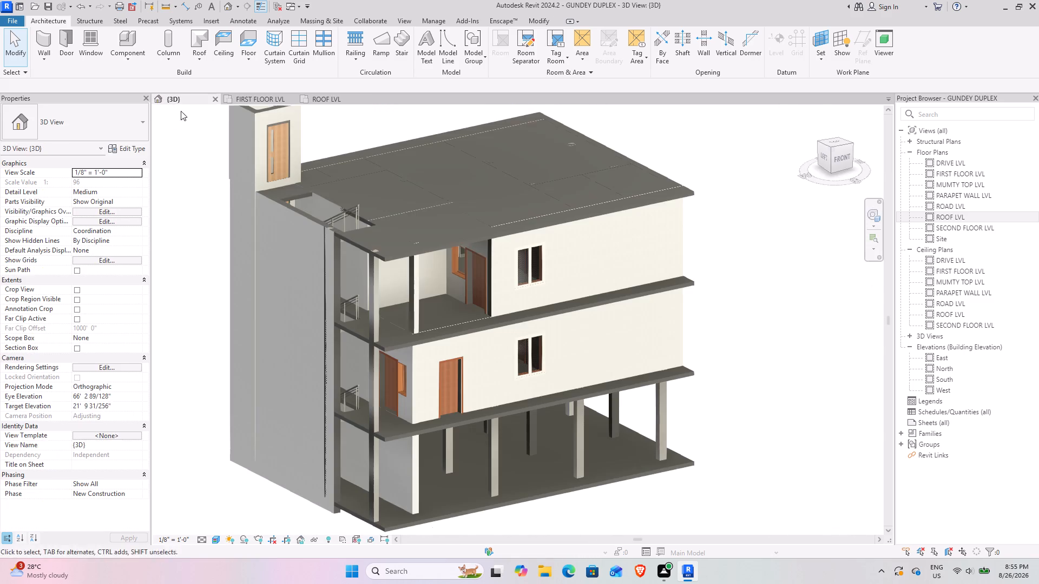
scroll(271, 197, "down", 2)
middle_click_drag(261, 203, 228, 199, "shift")
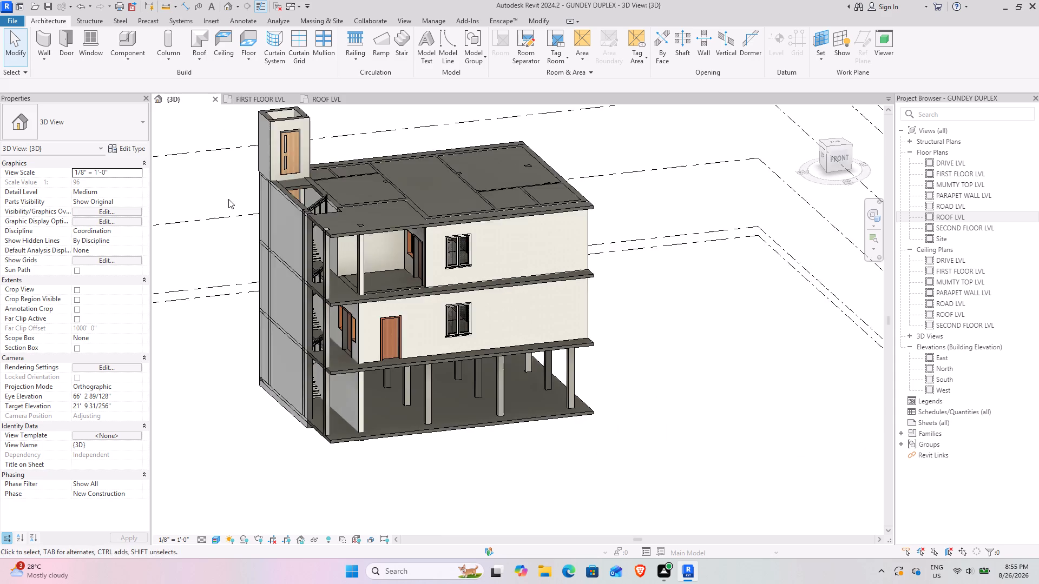
middle_click_drag(228, 199, 337, 276)
middle_click_drag(318, 271, 349, 269)
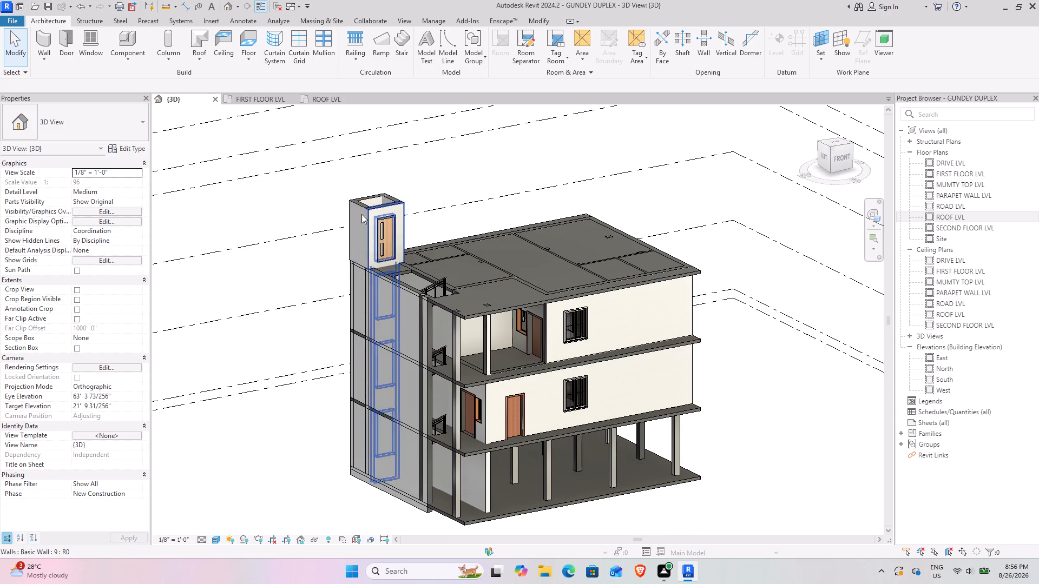
left_click(359, 205)
middle_click_drag(353, 207, 403, 181, "shift")
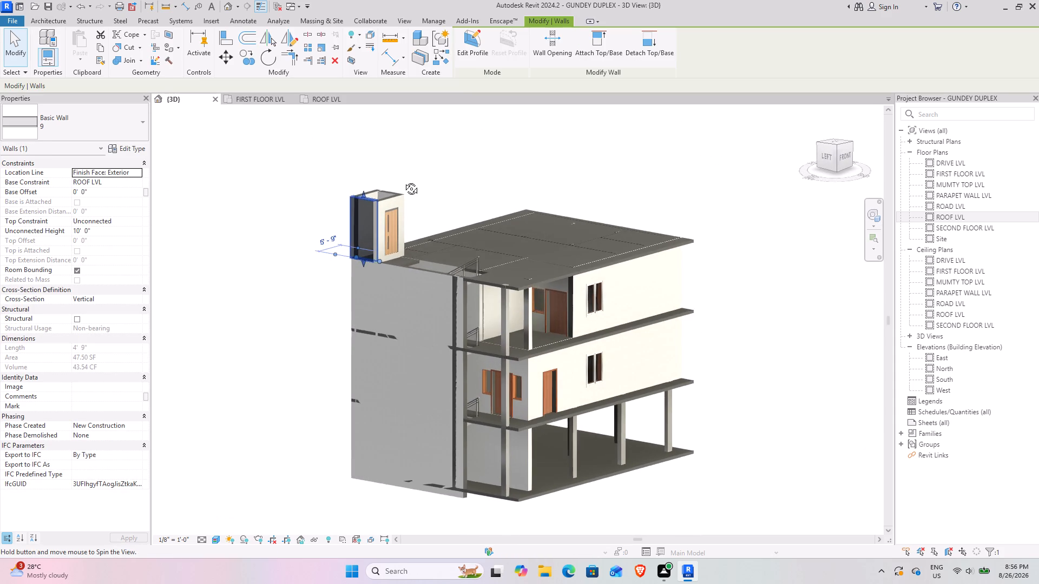
middle_click_drag(403, 181, 361, 229, "shift")
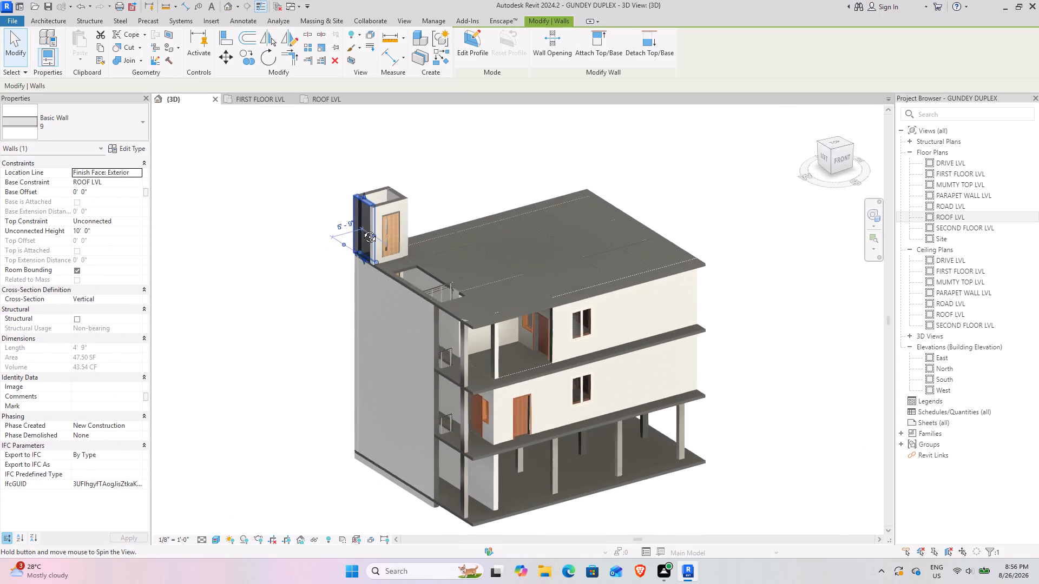
middle_click_drag(361, 229, 367, 236, "shift")
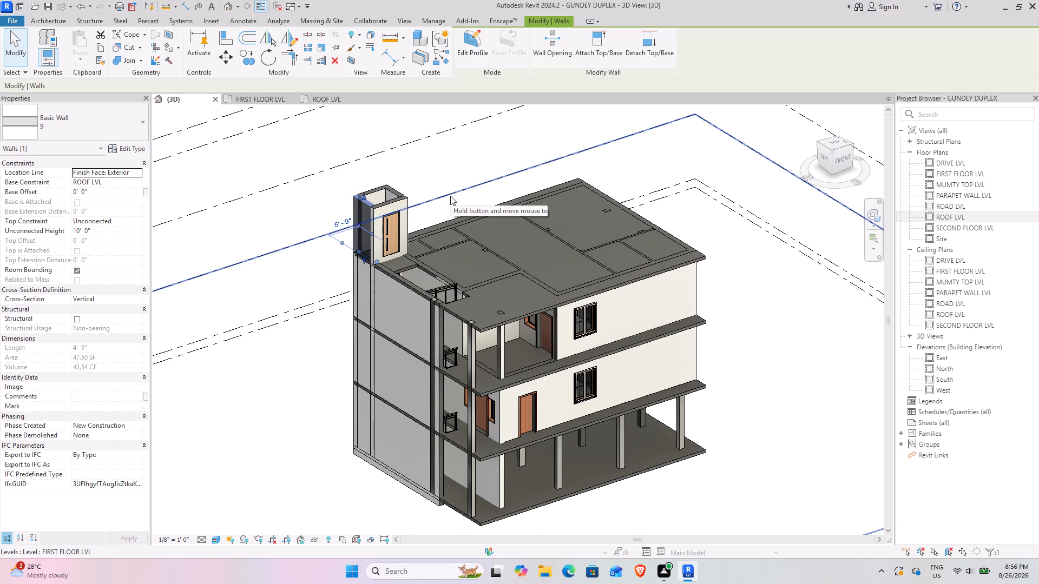
left_click(304, 440)
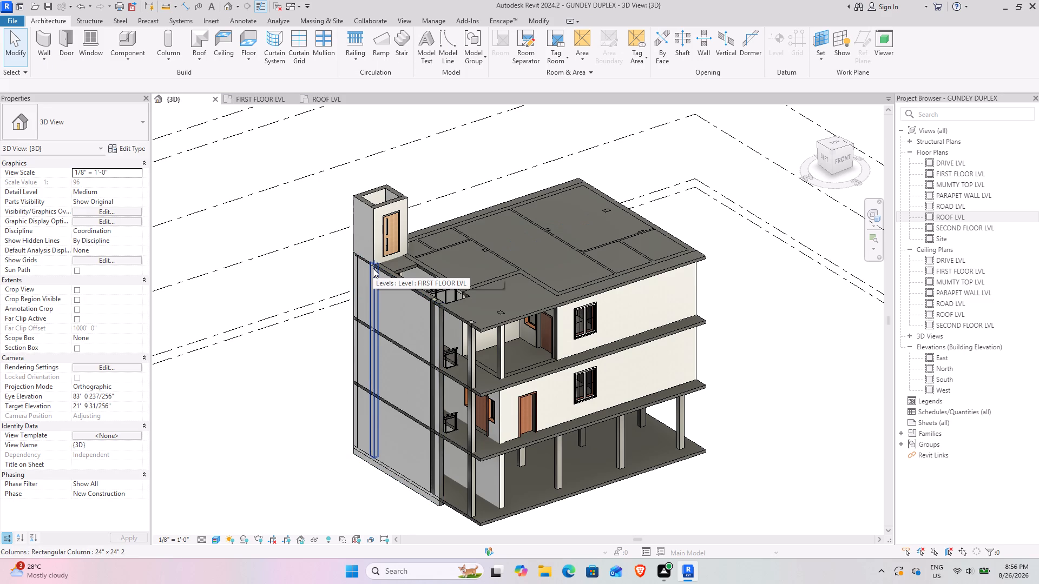
middle_click_drag(373, 268, 498, 176, "shift")
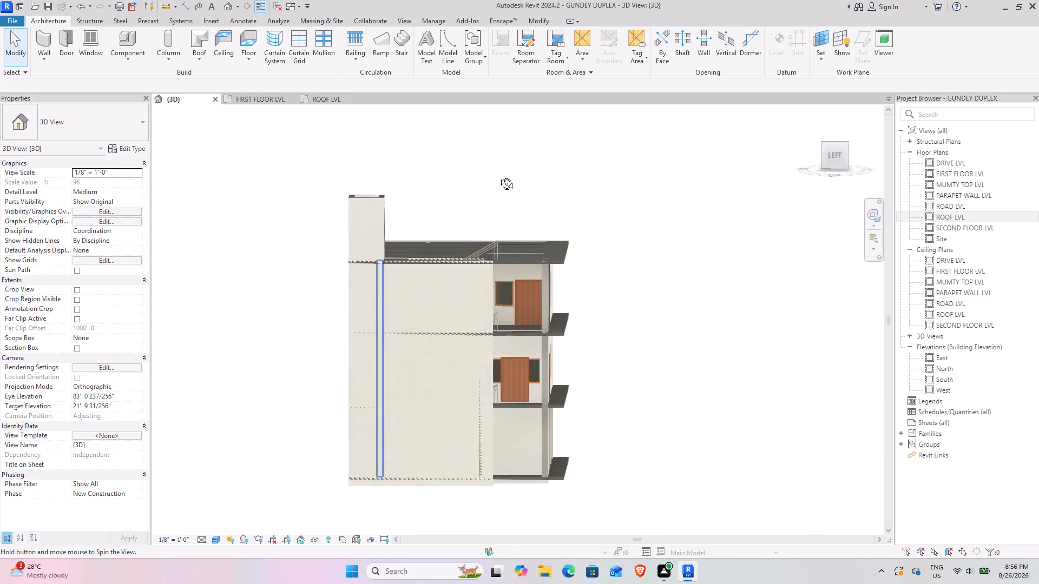
middle_click_drag(498, 176, 403, 273, "shift")
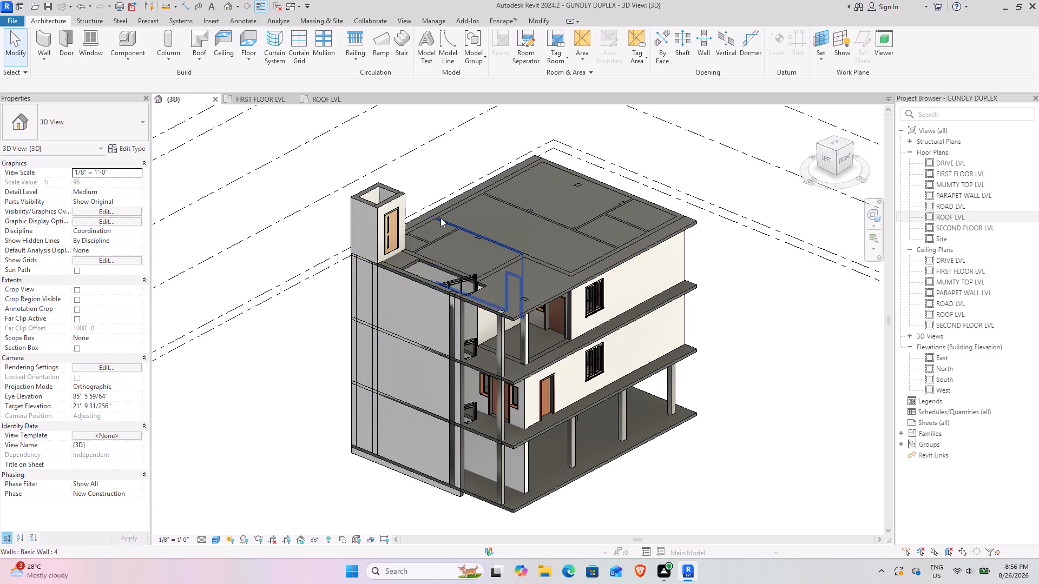
Delete the 36" x 84" door from the front wall of the rooftop shaft.
scroll(351, 195, "up", 7)
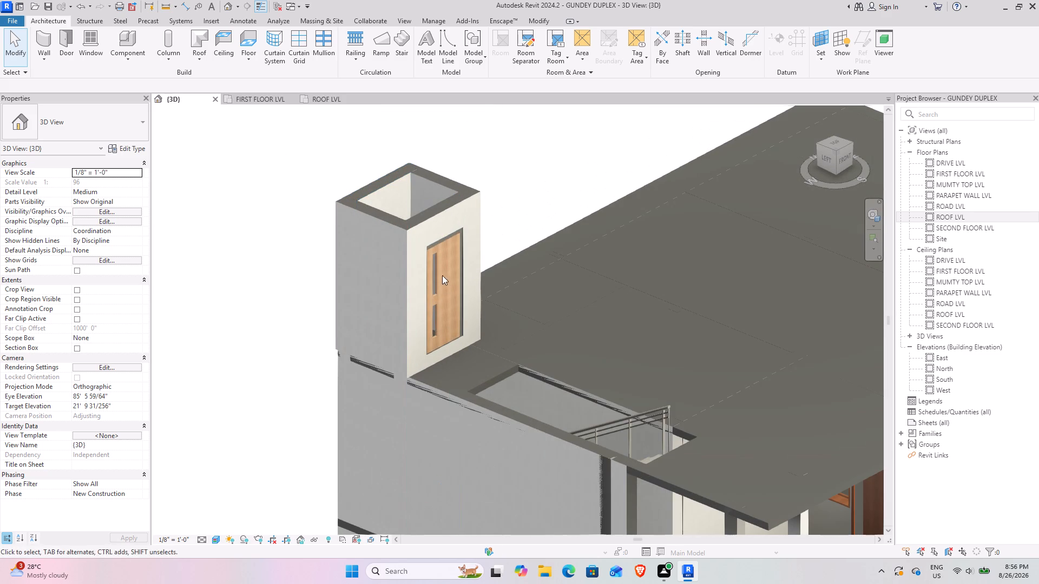
left_click(438, 265)
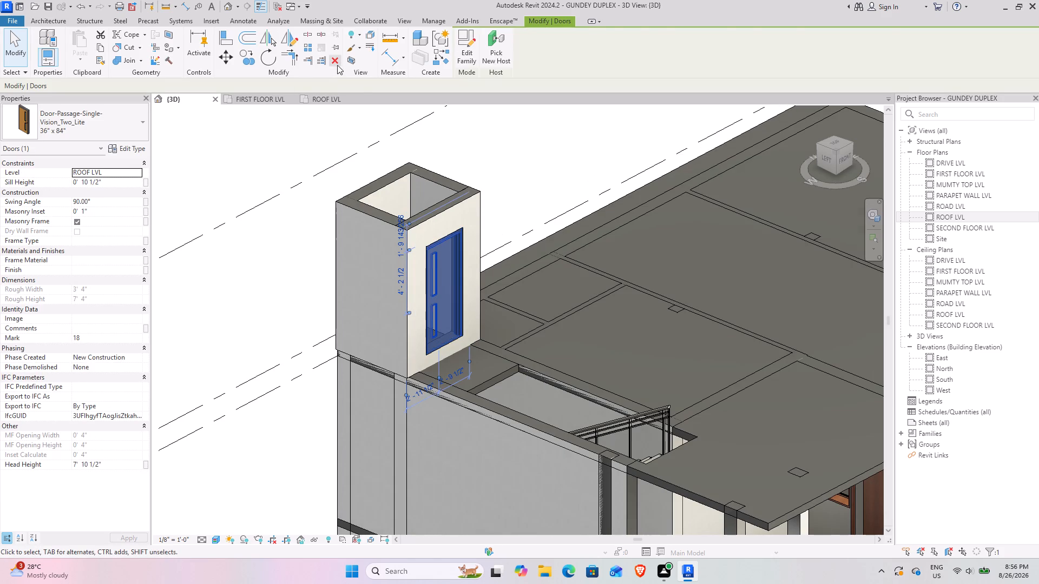
left_click(337, 65)
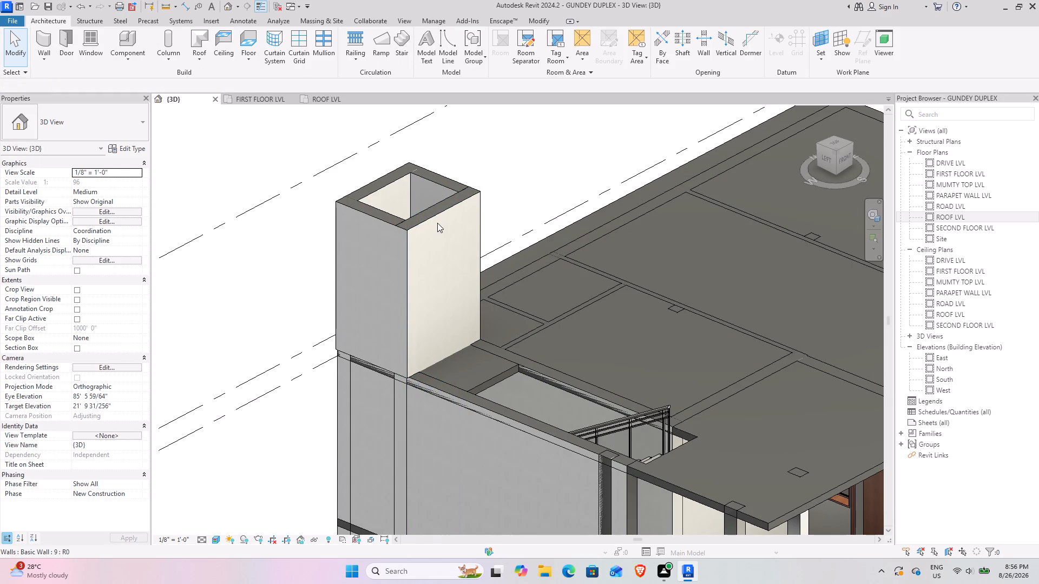
Set the top constraint of the shaft's front wall, which held the door, to Up to level: ROOF LVL.
left_click(432, 215)
scroll(332, 222, "down", 2)
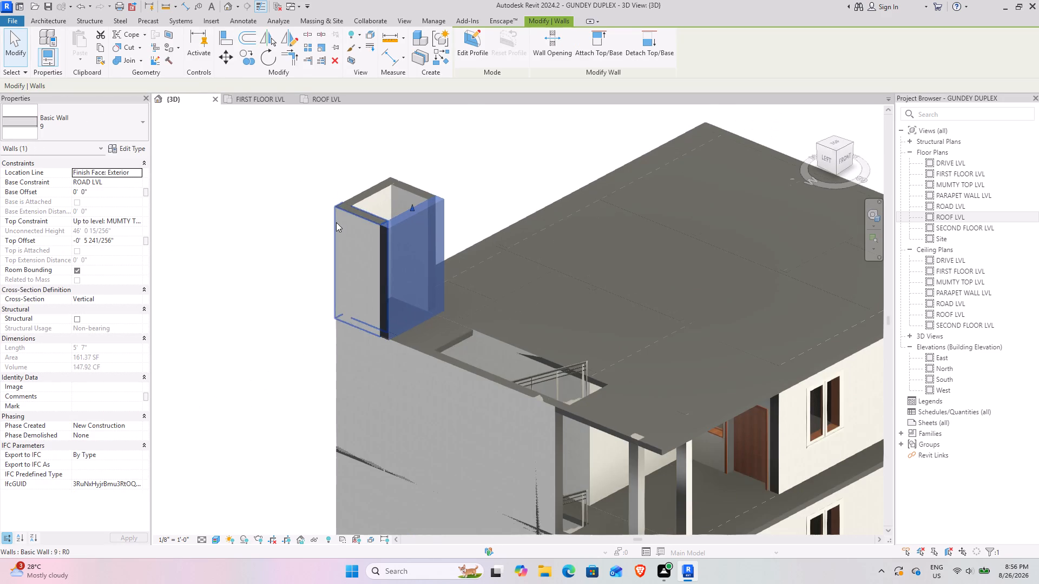
left_click(139, 218)
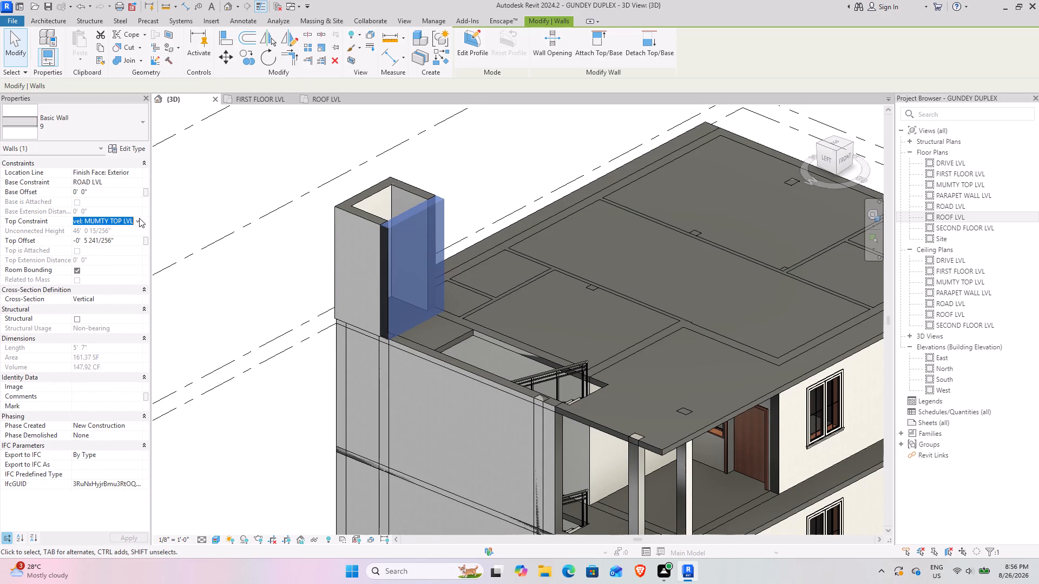
left_click(122, 252)
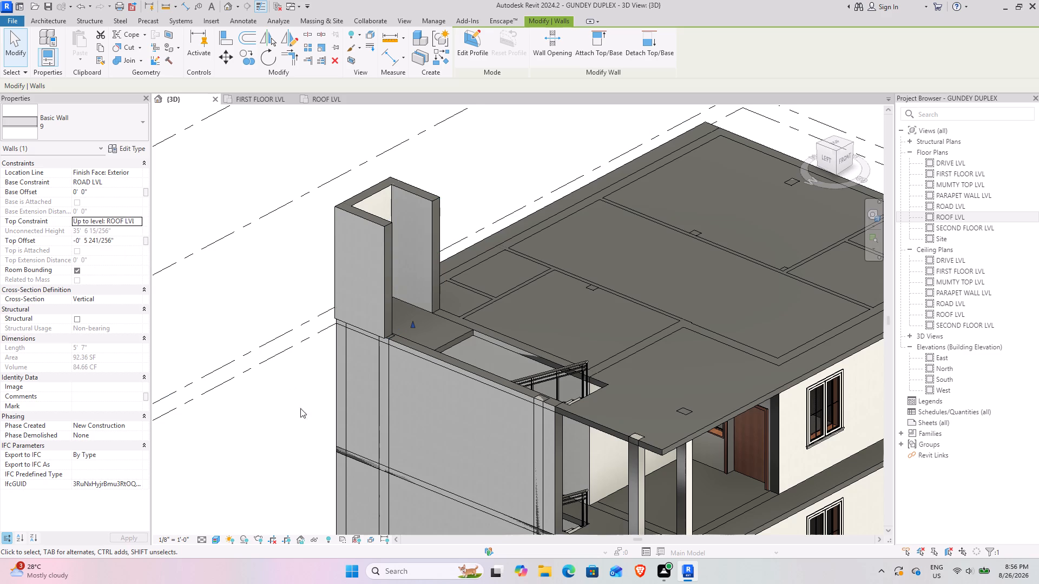
left_click(284, 410)
scroll(280, 377, "down", 2)
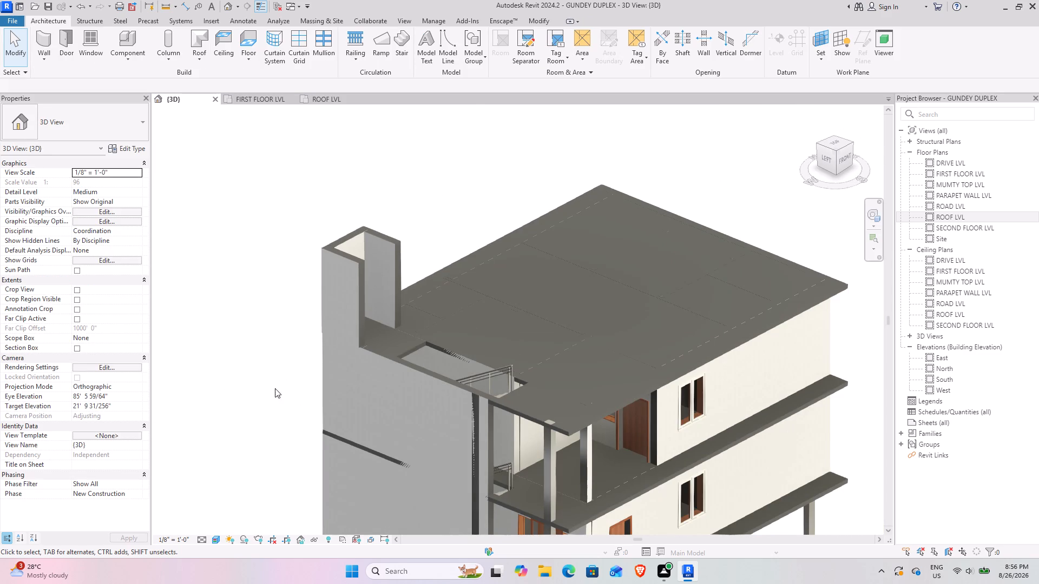
middle_click_drag(273, 388, 256, 408, "shift")
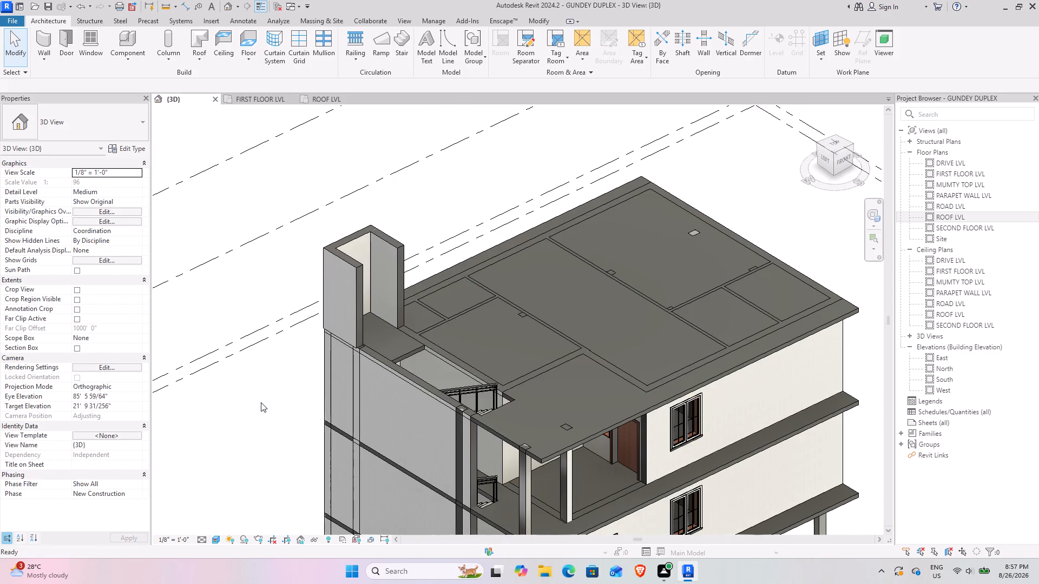
middle_click_drag(257, 400, 267, 363, "shift")
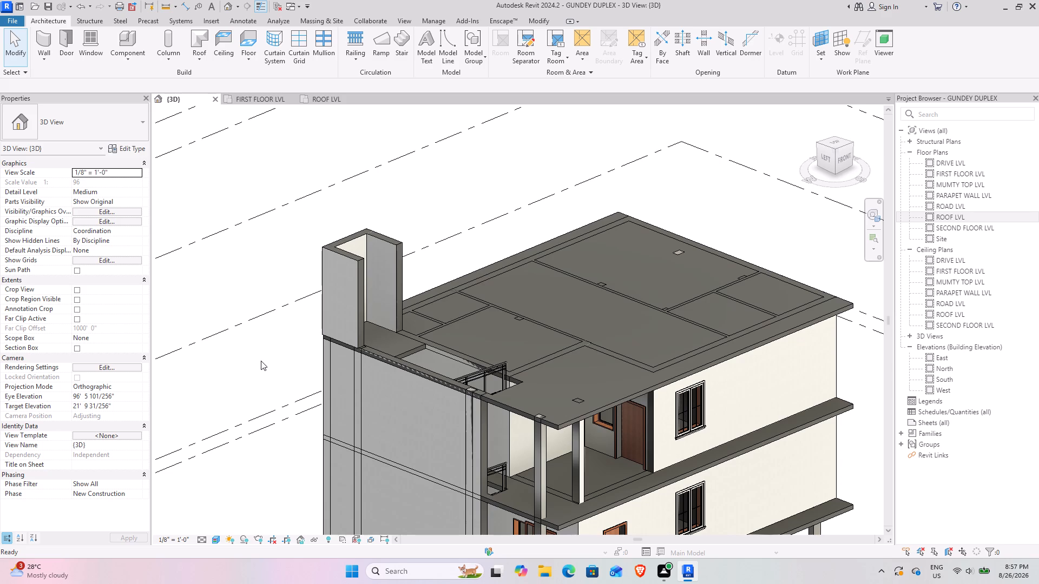
Examine the roof slab, rooftop shaft and front walls of the upper floors from several angles in the 3D view.
scroll(452, 383, "down", 3)
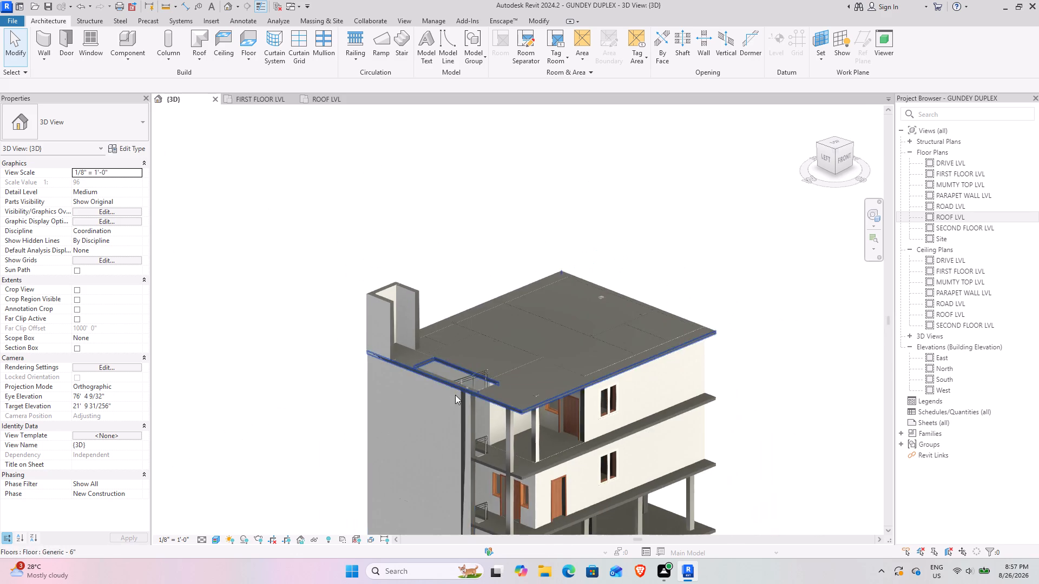
middle_click_drag(455, 393, 370, 380, "shift")
middle_click_drag(379, 385, 397, 408, "shift")
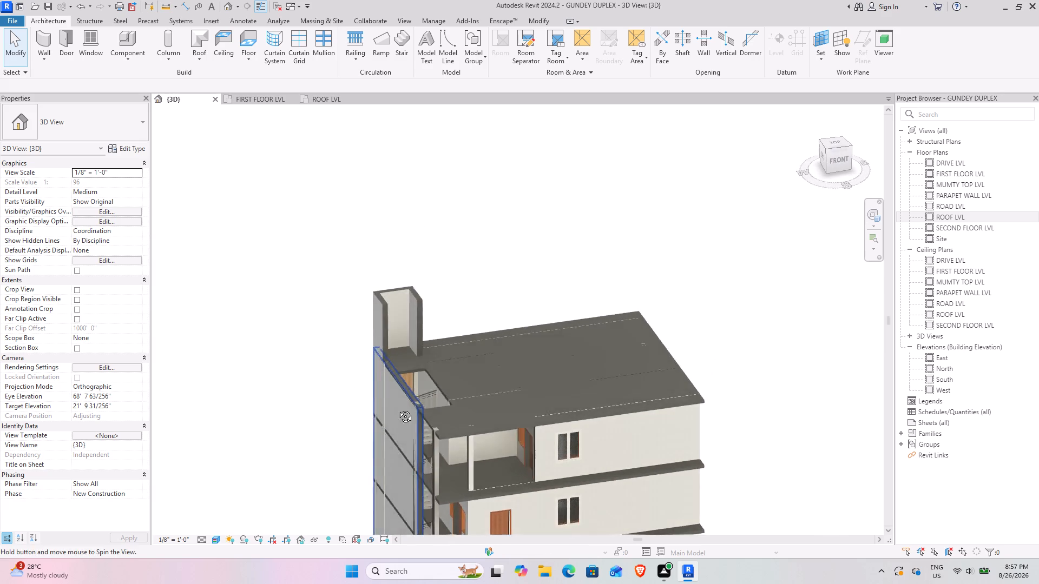
middle_click_drag(397, 408, 396, 409, "shift")
middle_click_drag(391, 403, 398, 335)
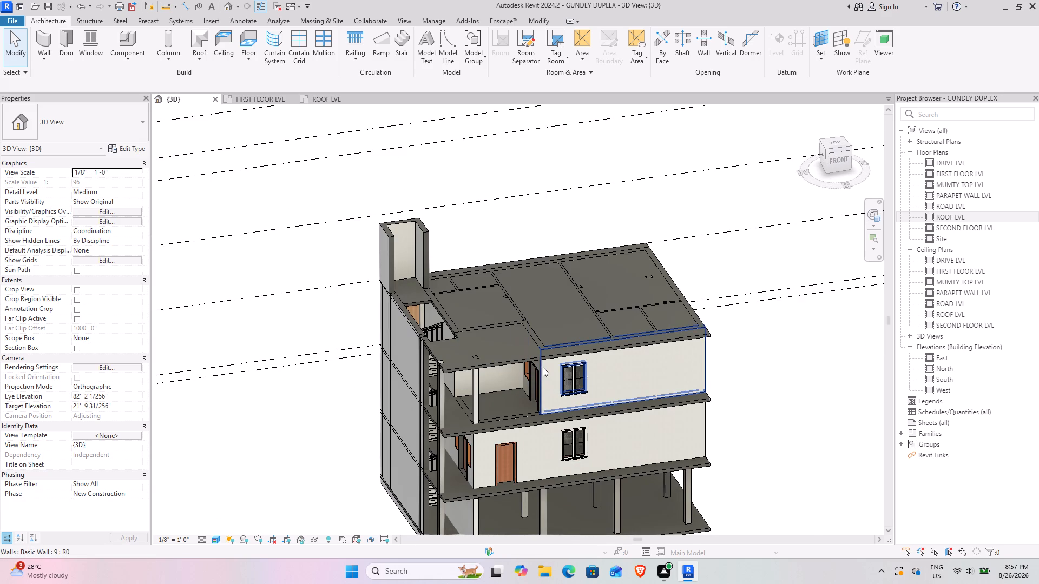
scroll(545, 366, "up", 3)
middle_click_drag(534, 376, 518, 247, "shift")
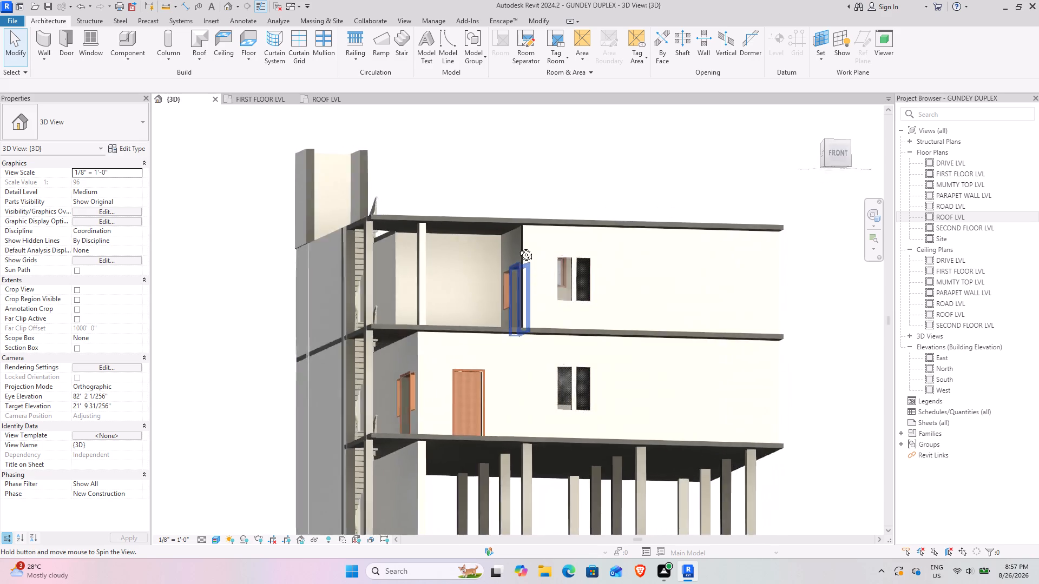
middle_click_drag(518, 247, 474, 290, "shift")
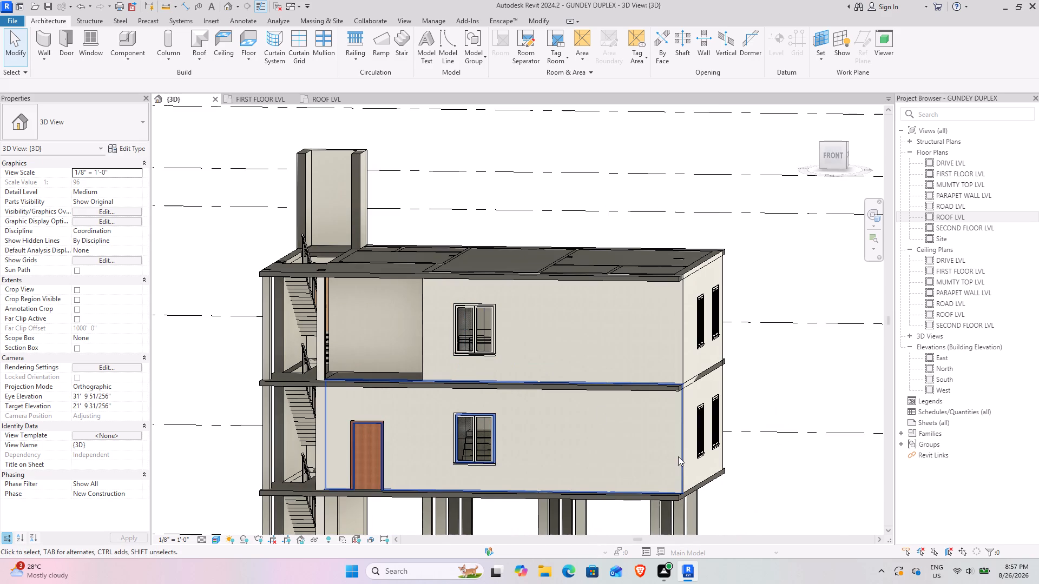
left_click(678, 456)
middle_click_drag(550, 429, 566, 424, "shift")
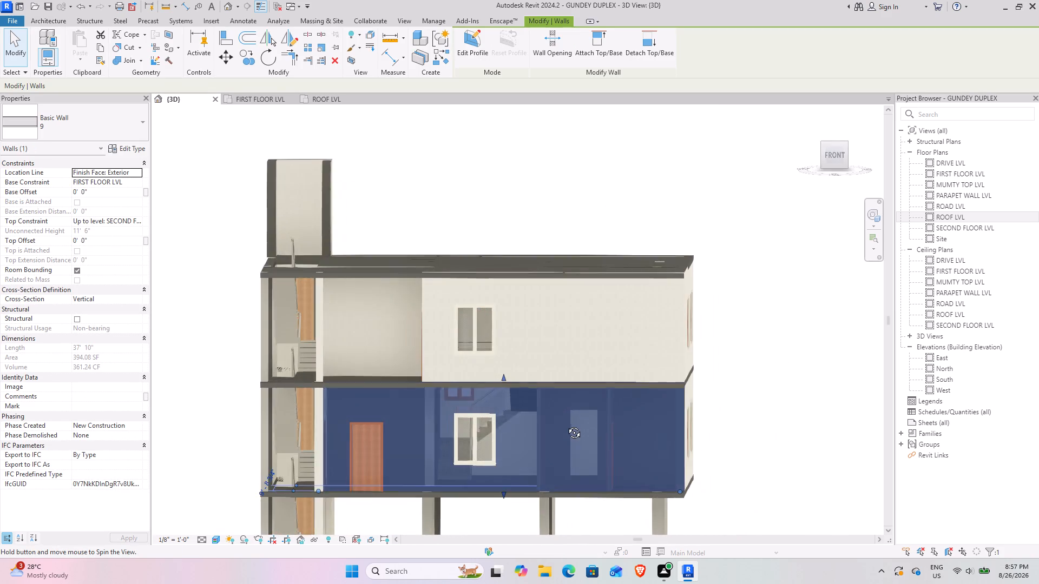
middle_click_drag(566, 424, 567, 413, "shift")
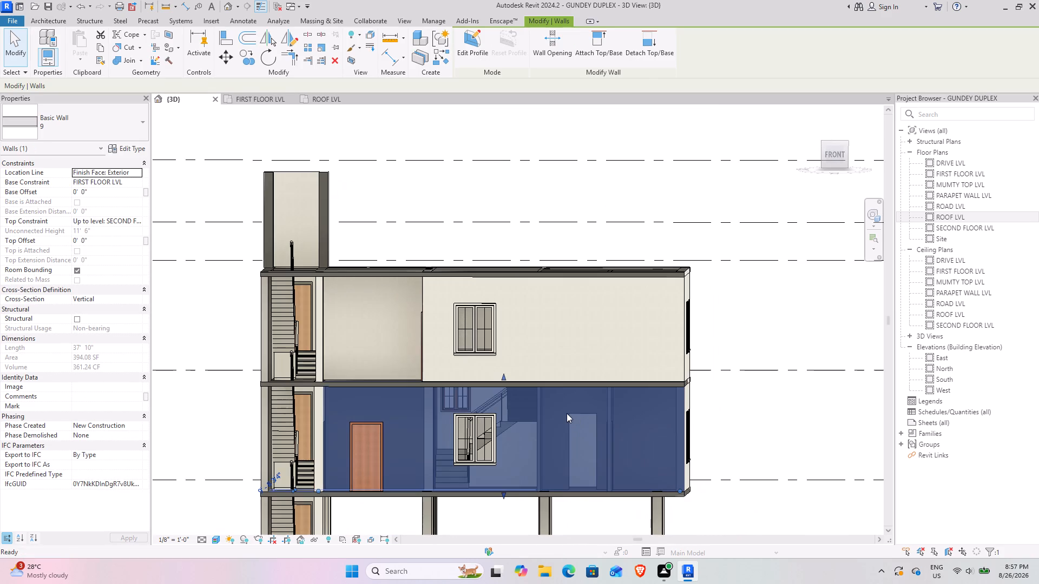
From the front view, select the second-floor elements, filter the selection to Walls only, and set their top offset to -0' 6".
left_click(840, 162)
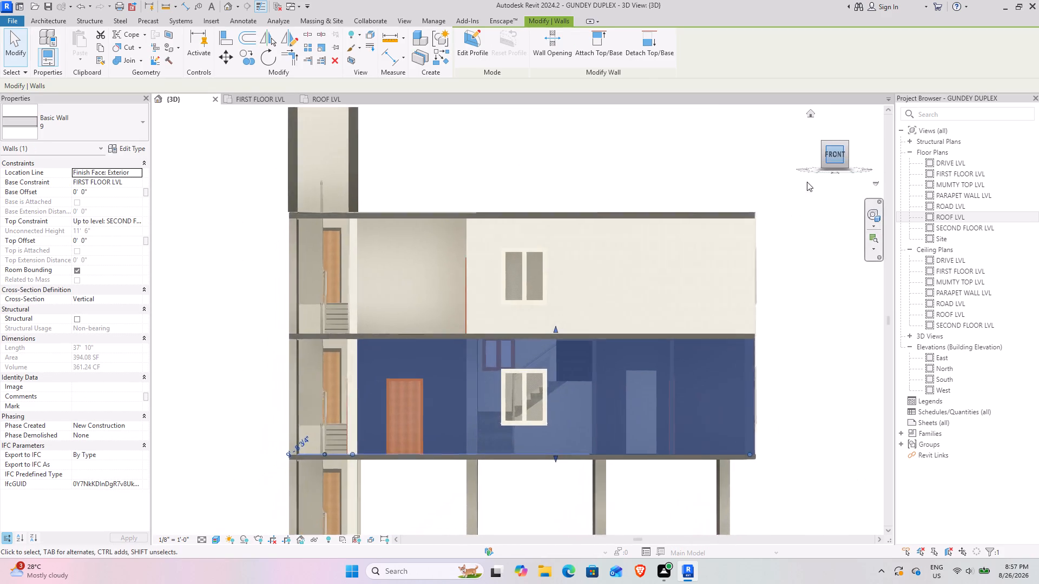
scroll(755, 283, "down", 1)
middle_click_drag(755, 291, 719, 339)
left_click(764, 274)
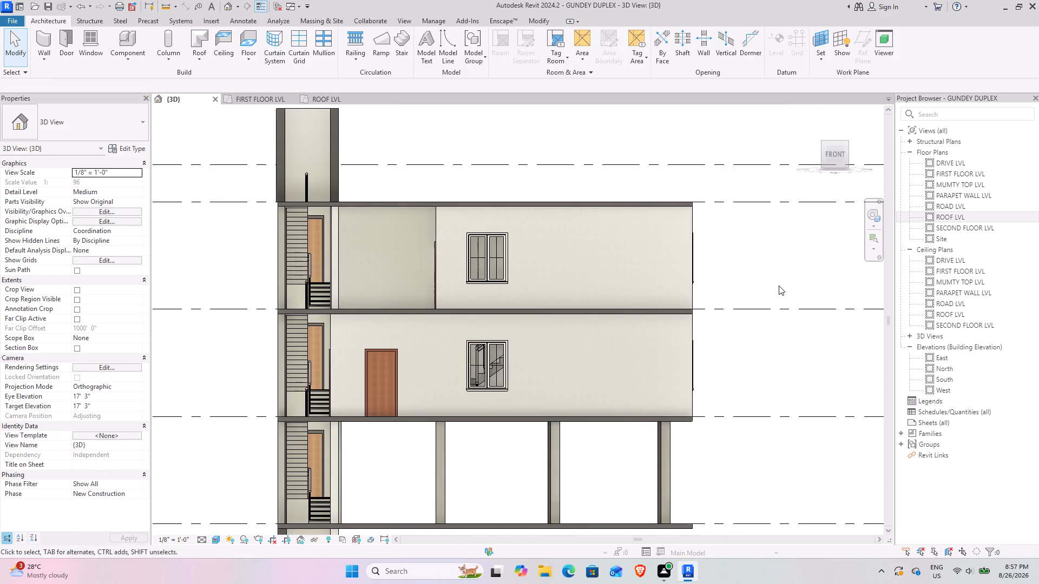
left_click_drag(779, 286, 332, 248)
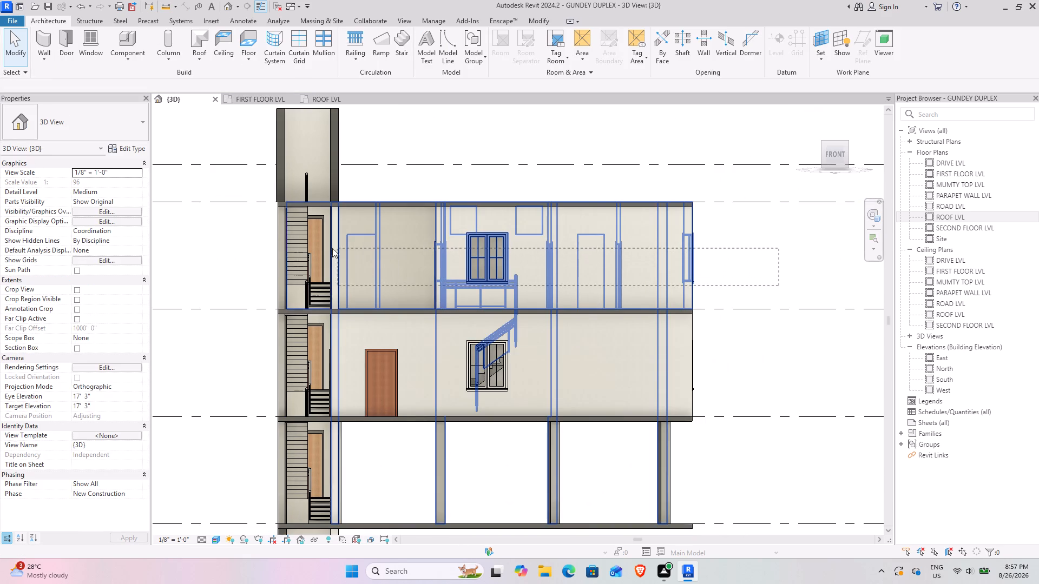
left_click_drag(332, 248, 344, 244)
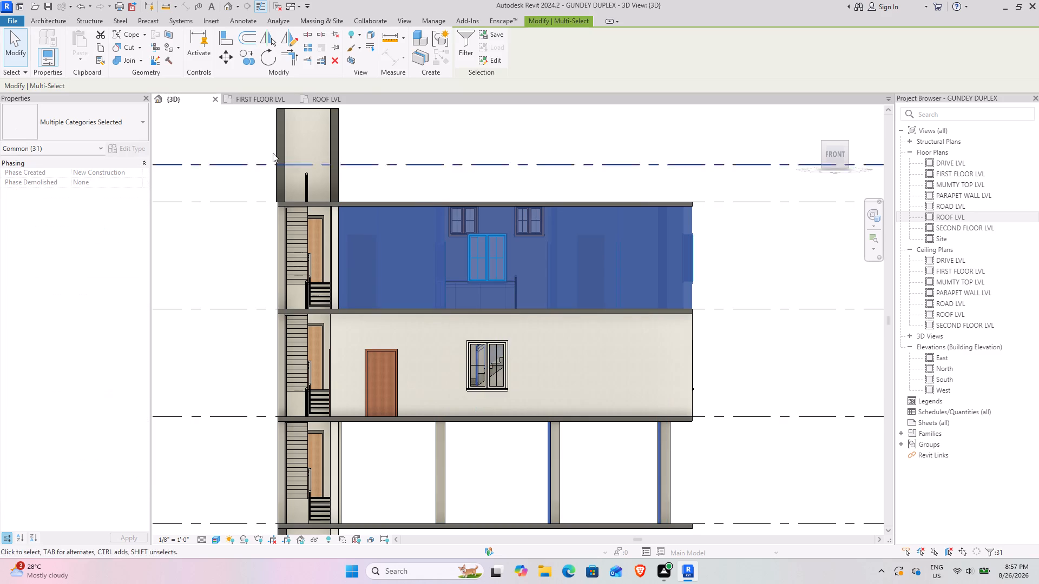
left_click(470, 47)
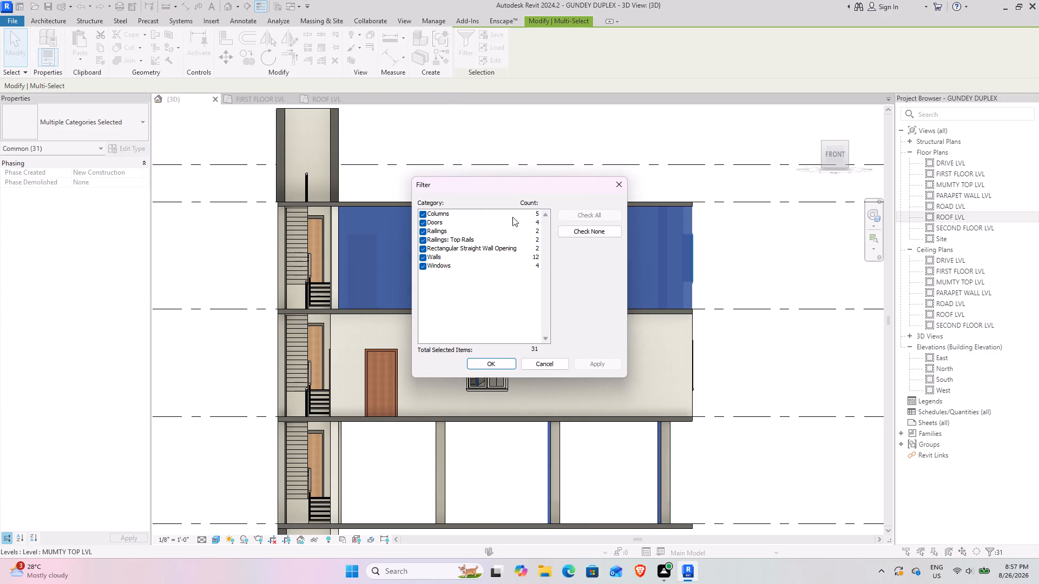
left_click(590, 234)
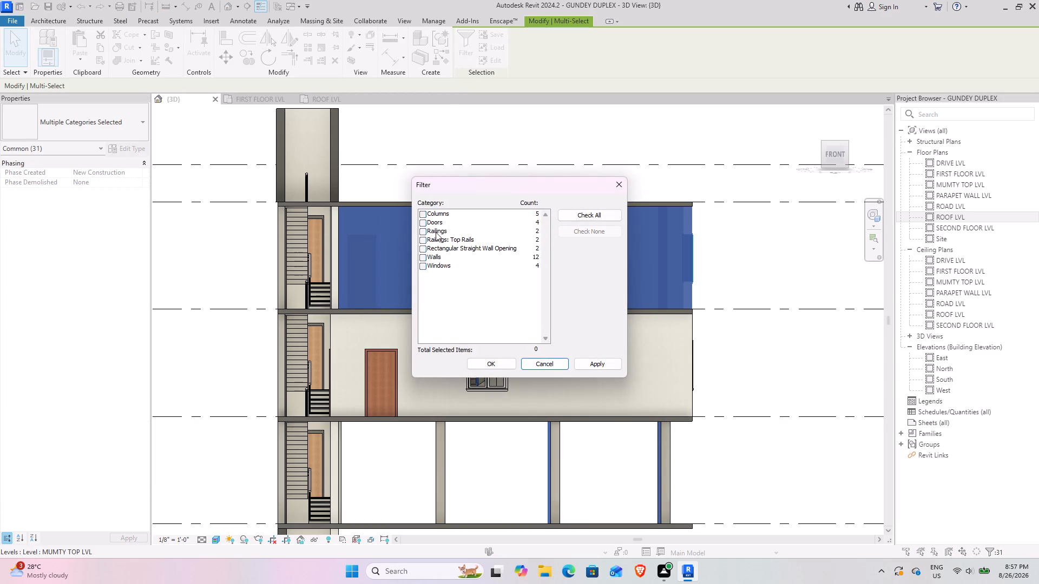
left_click(423, 261)
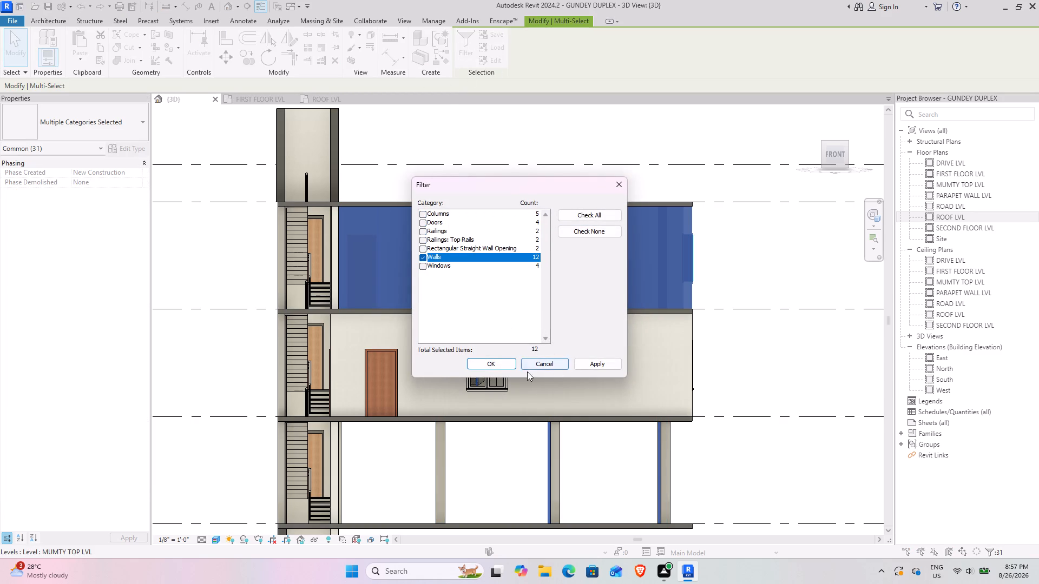
left_click(591, 363)
left_click(493, 362)
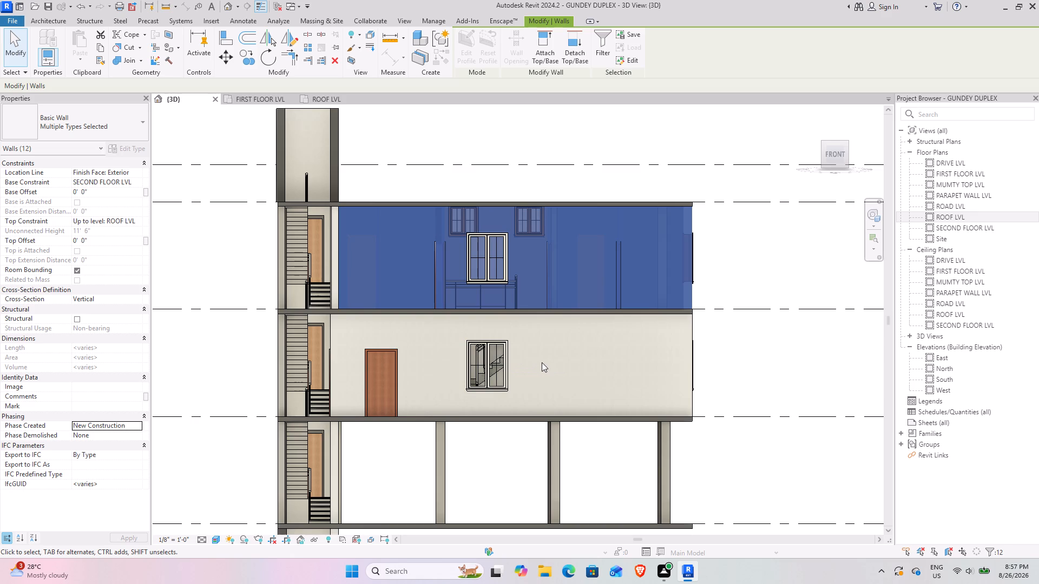
scroll(442, 294, "down", 2)
middle_click_drag(441, 322, 538, 316, "shift")
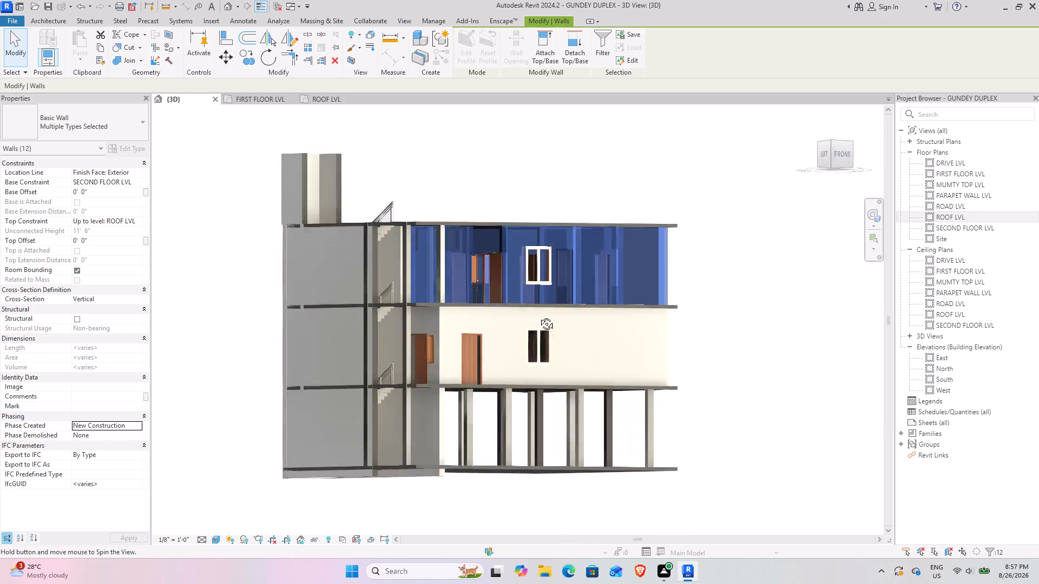
middle_click_drag(538, 316, 321, 335, "shift")
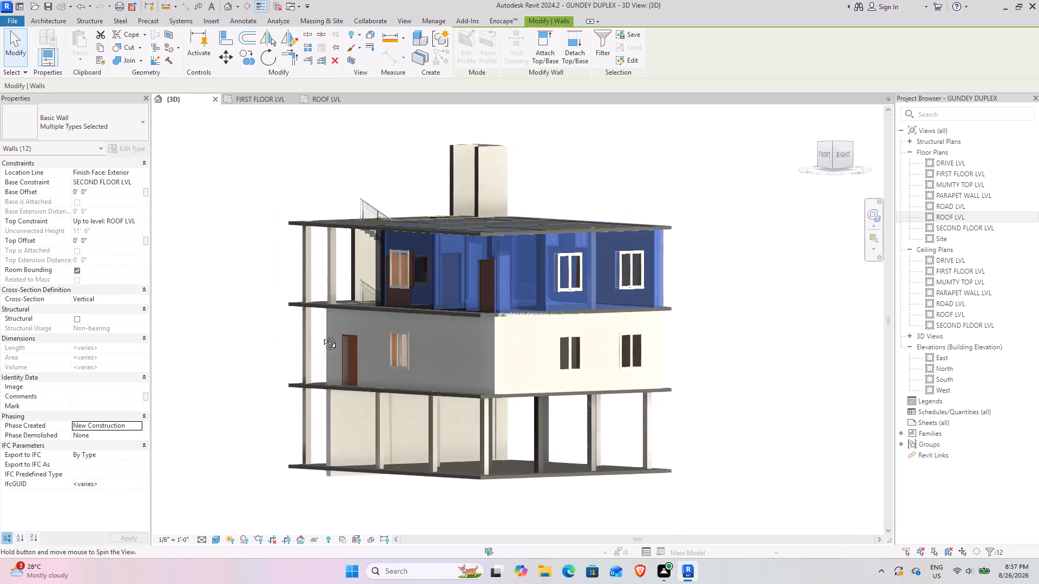
middle_click_drag(321, 335, 355, 355, "shift")
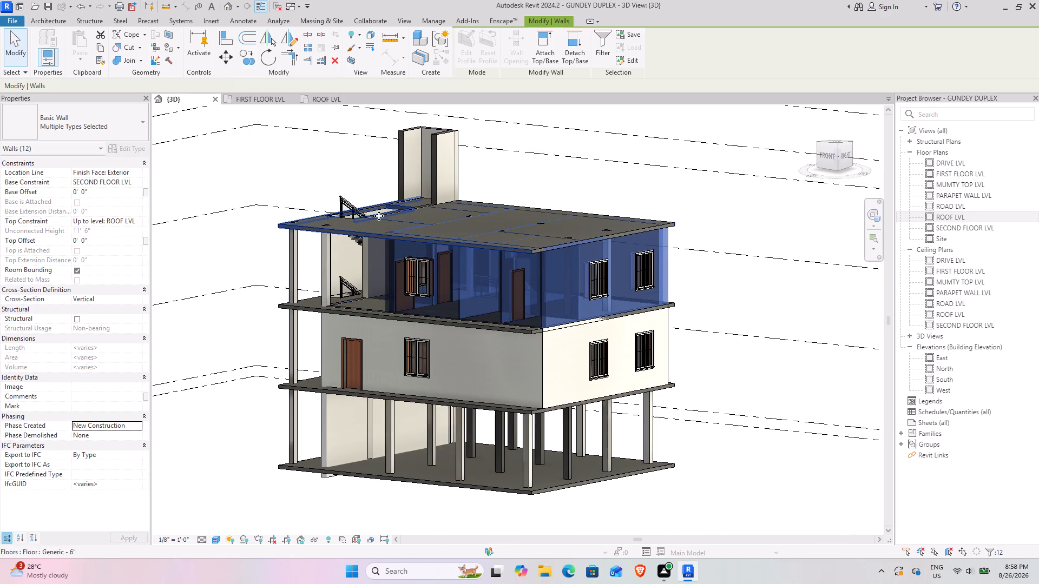
left_click(97, 243)
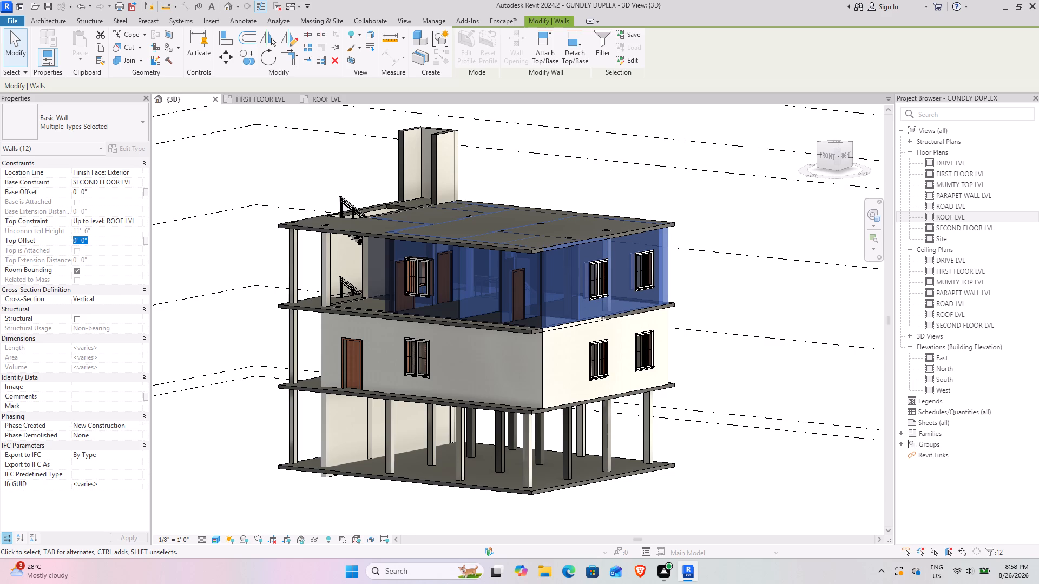
key("minus")
type("6\"")
key("Return")
left_click(769, 282)
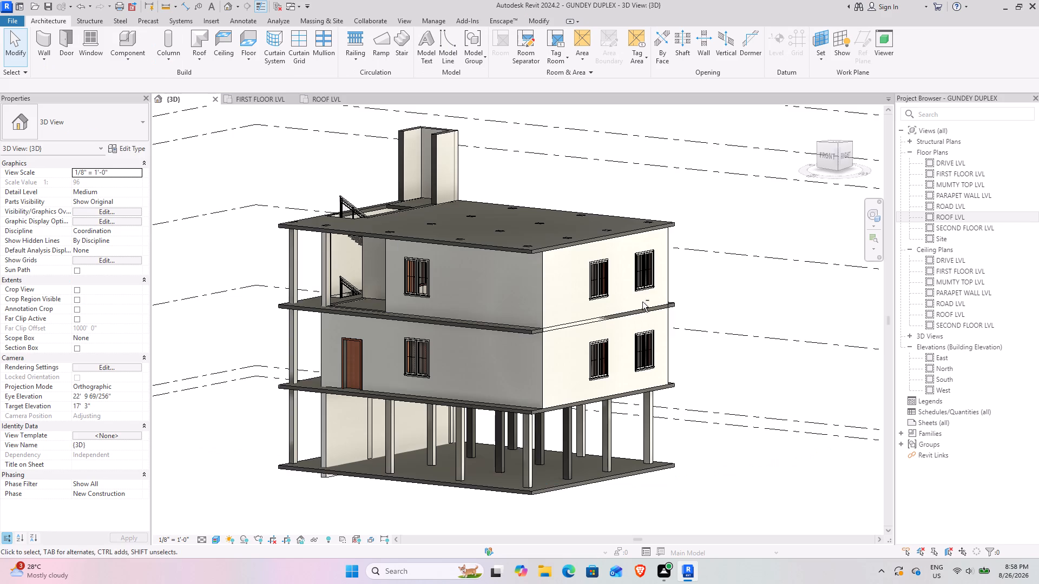
Set the top offset of the remaining second-floor wall beside the roof stair opening to -0' 6".
middle_click_drag(642, 302, 760, 415, "shift")
middle_click_drag(715, 390, 723, 404, "shift")
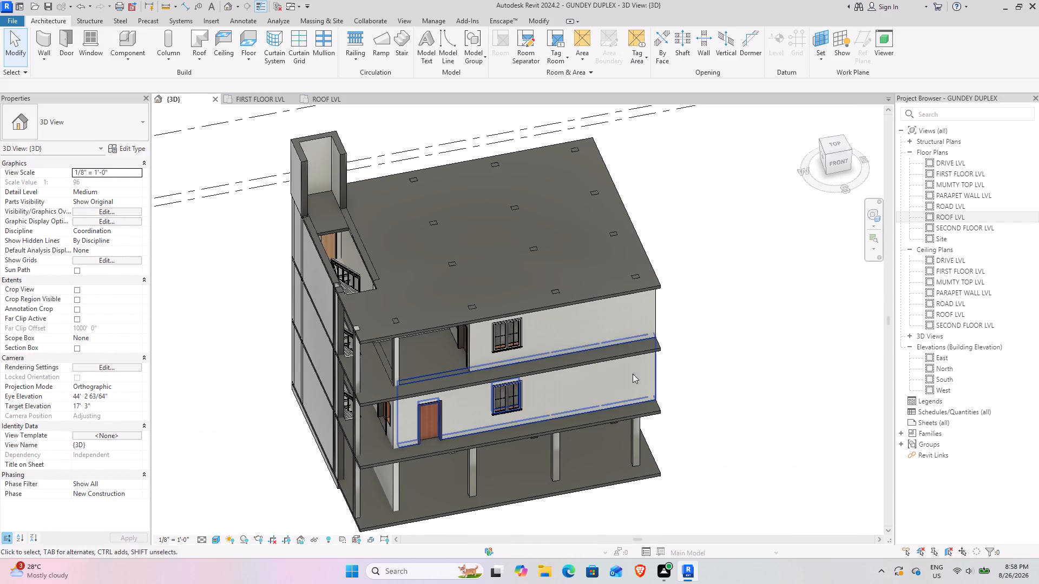
left_click(375, 266)
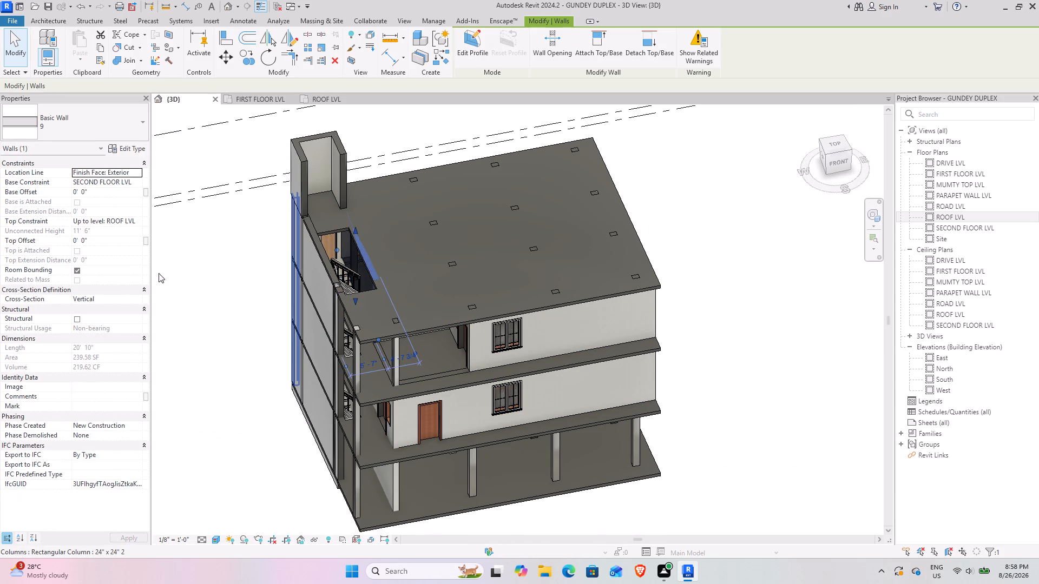
left_click(102, 242)
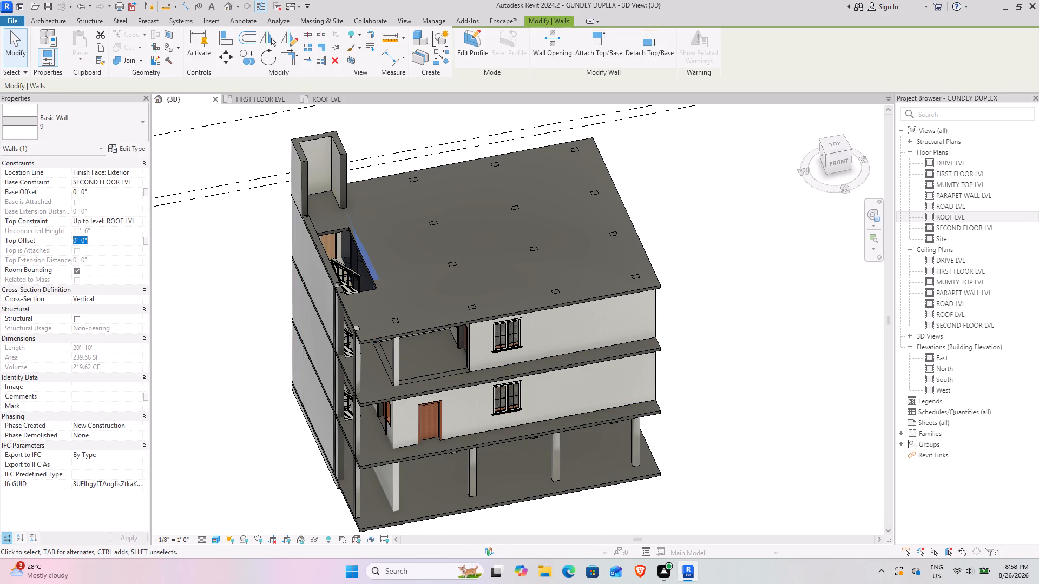
key("minus")
type("6\"")
key("Return")
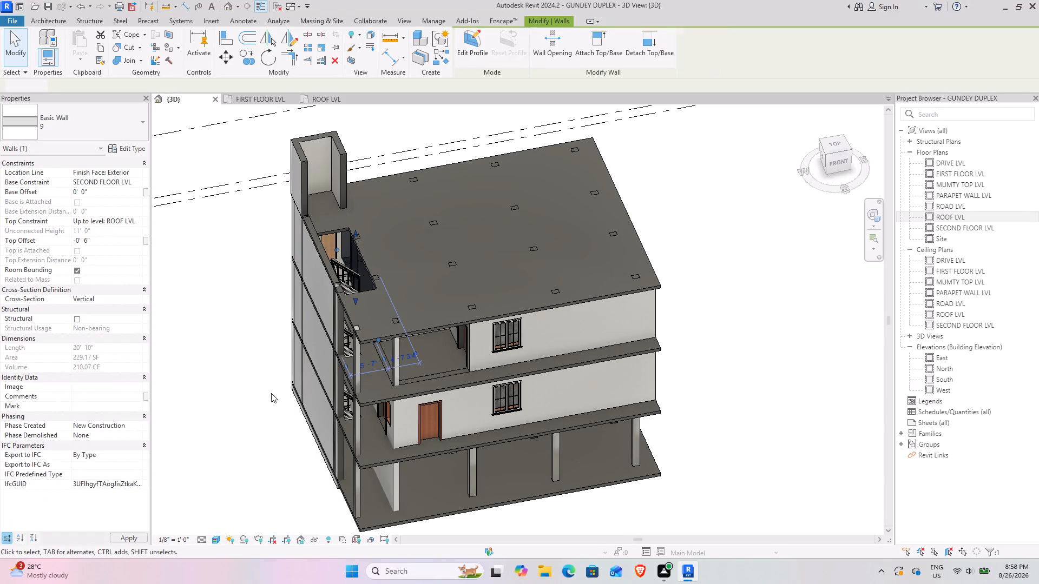
left_click(251, 375)
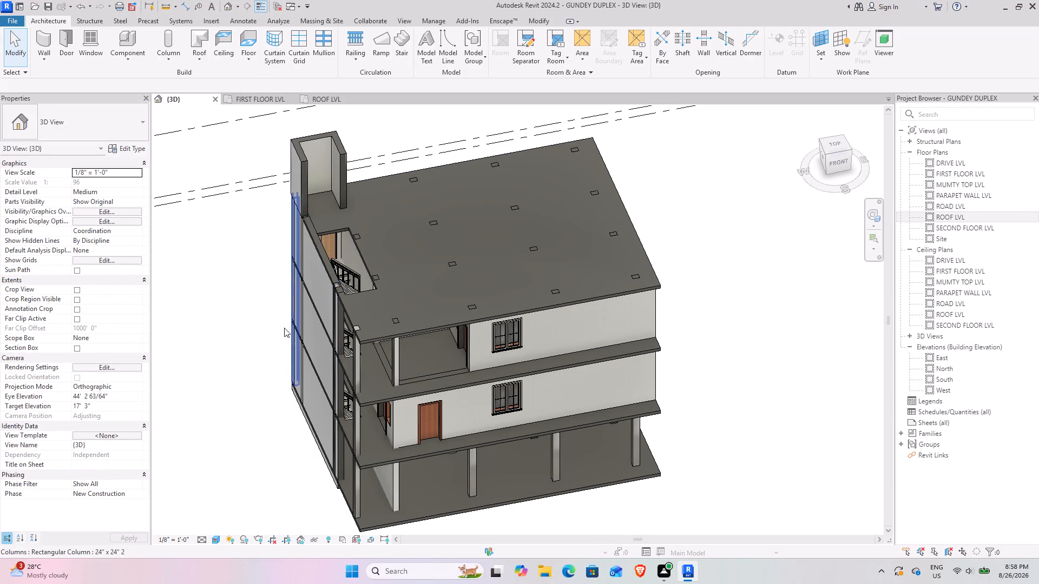
Select all instances of the 24" x 24" 2 rectangular column and set their top offset to -0' 6", accepting the change.
middle_click_drag(317, 340, 344, 295, "shift")
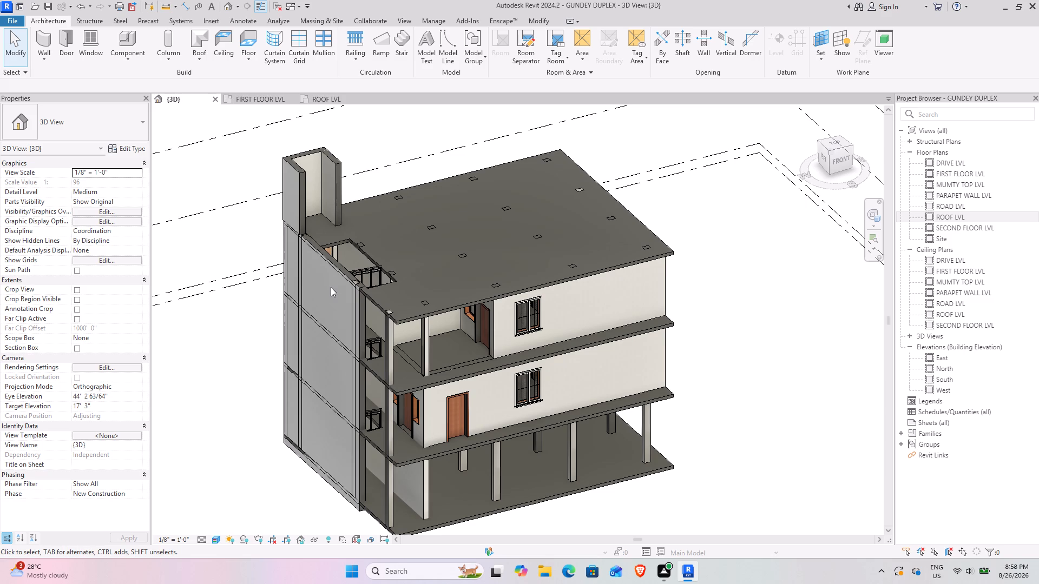
middle_click_drag(307, 294, 231, 333, "shift")
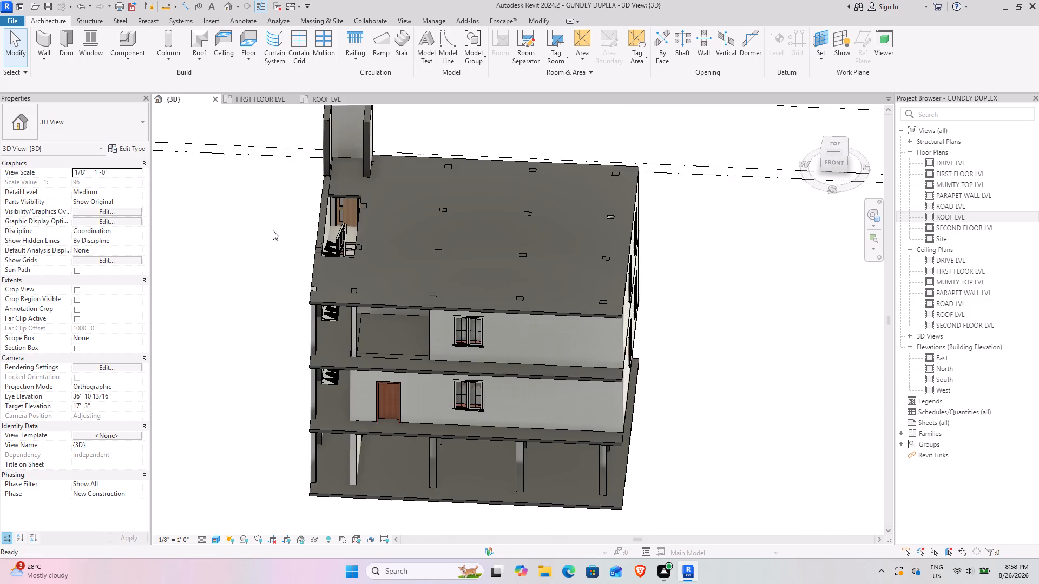
scroll(284, 180, "up", 4)
middle_click_drag(247, 264, 350, 256, "shift")
middle_click_drag(390, 348, 340, 132)
scroll(352, 197, "up", 1)
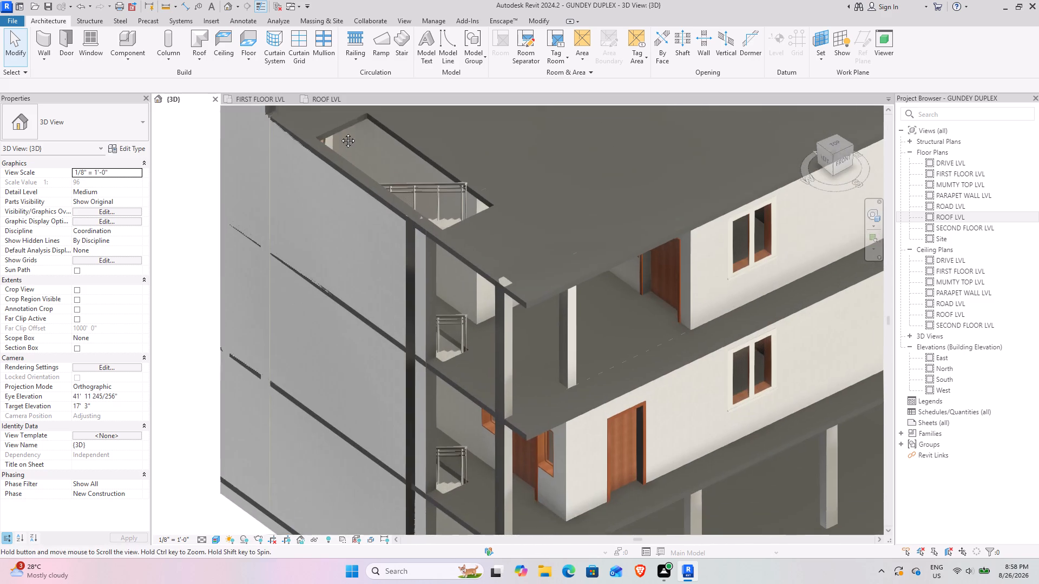
middle_click_drag(340, 132, 340, 132)
middle_click_drag(415, 286, 371, 260)
scroll(382, 266, "down", 4)
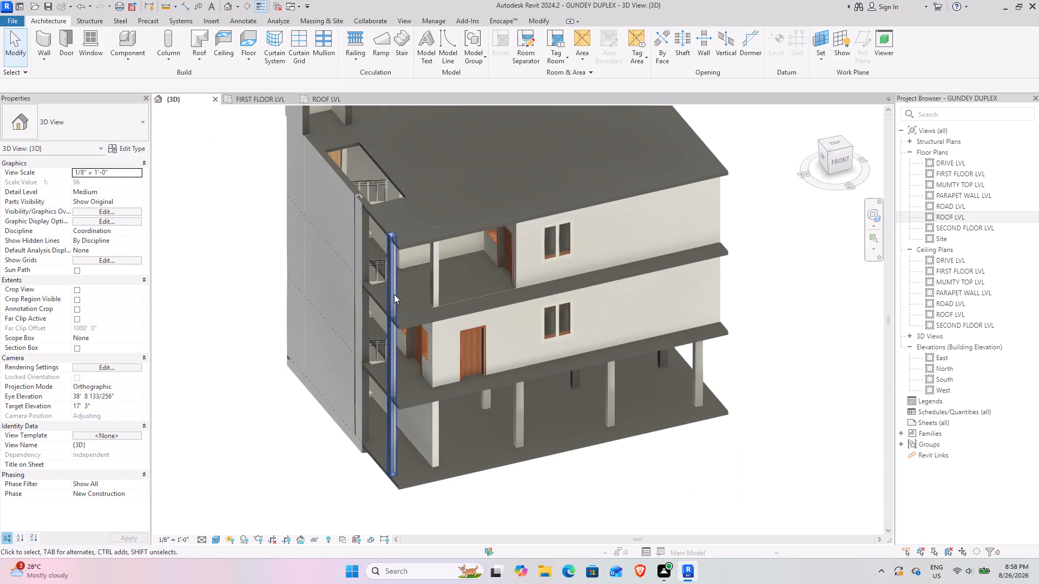
left_click(394, 282)
type("sa")
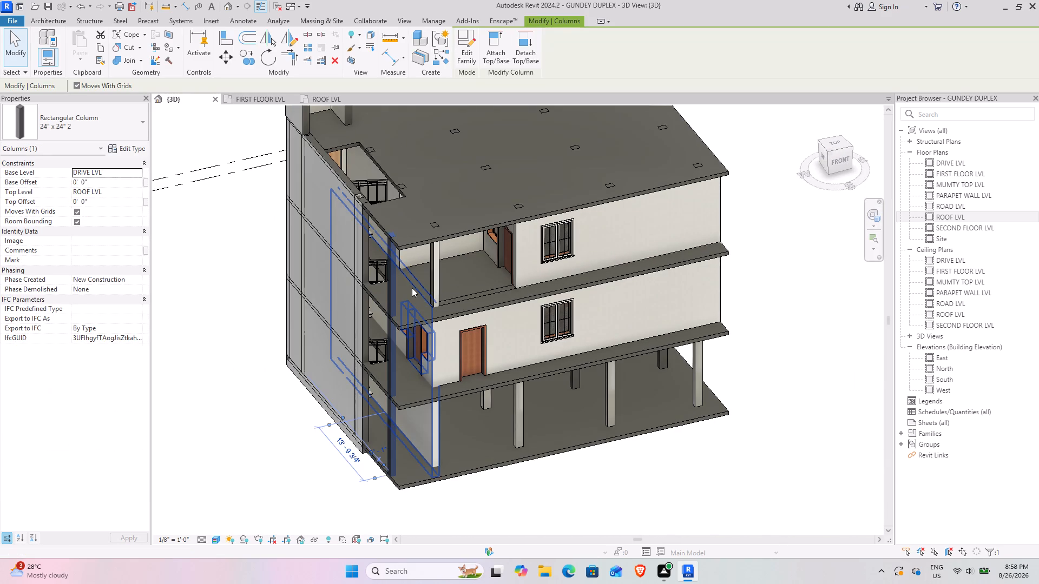
left_click(114, 205)
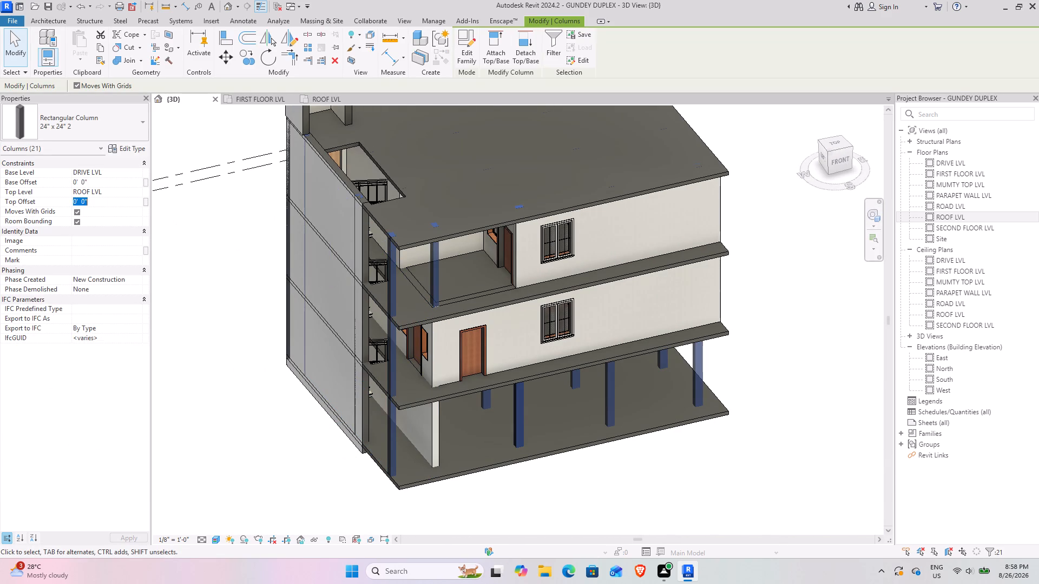
key("minus")
type("6\"")
key("Return")
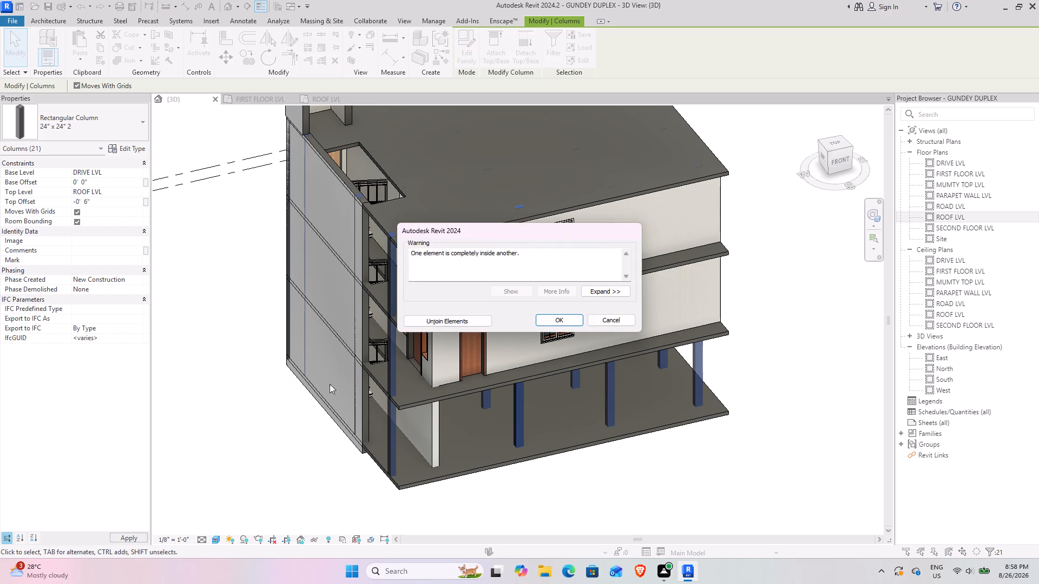
left_click(562, 317)
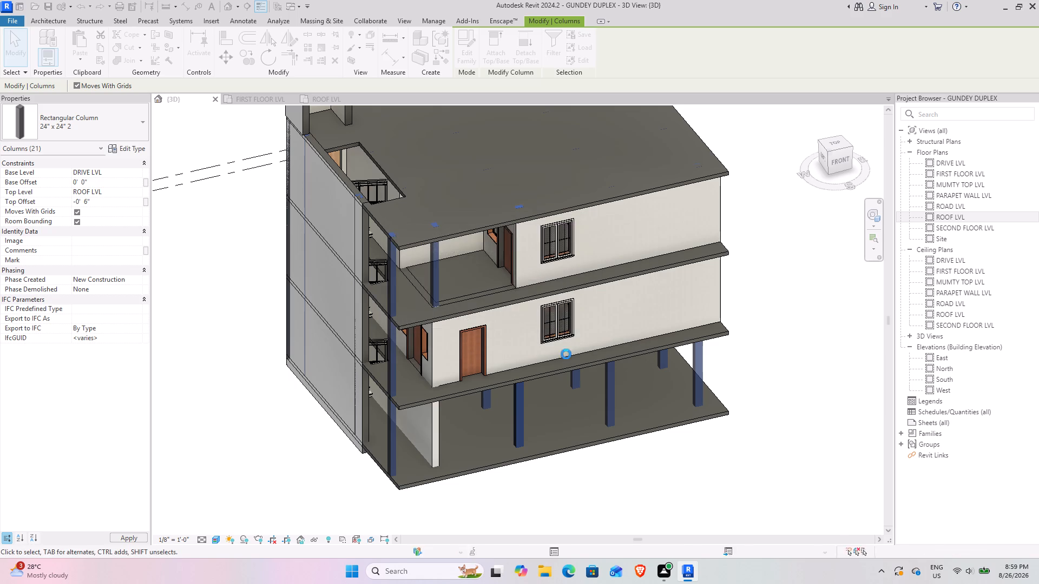
Clear the column selection and examine the roof slab, stair opening and rooftop shaft from several angles in 3D.
left_click(695, 503)
scroll(606, 395, "down", 2)
middle_click_drag(554, 397, 519, 409)
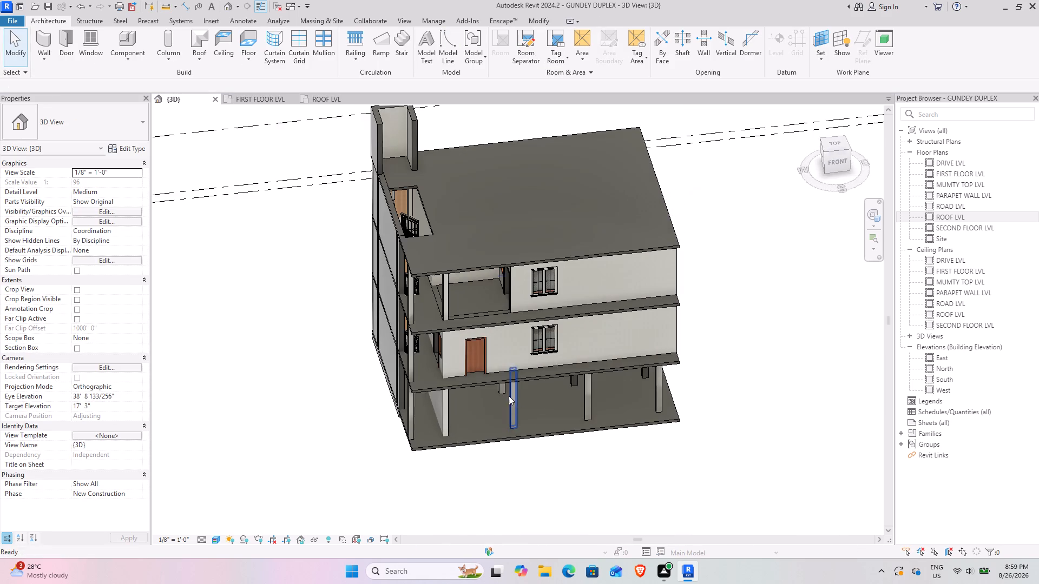
middle_click_drag(431, 231, 396, 346)
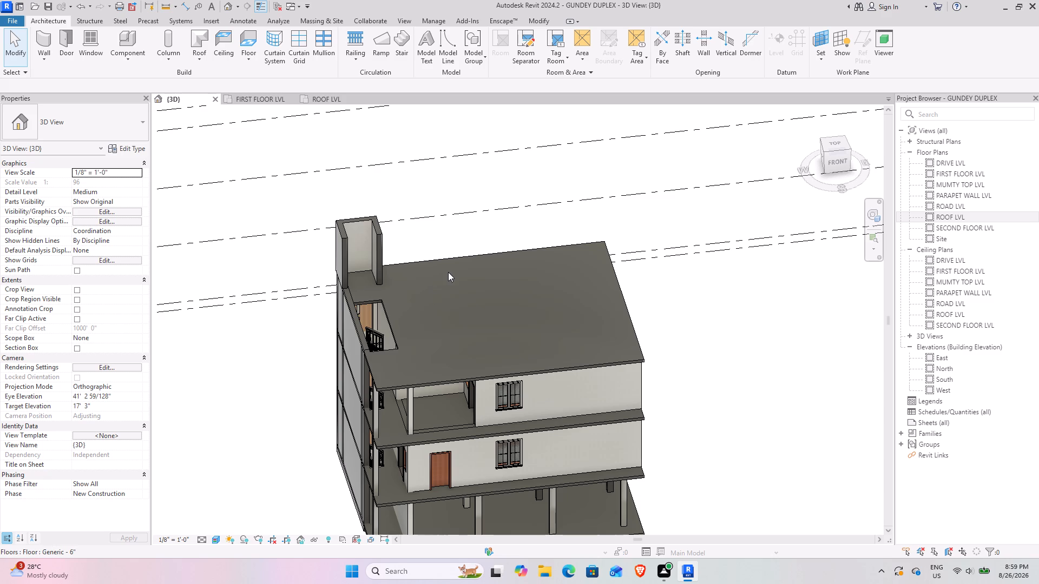
scroll(442, 329, "down", 3)
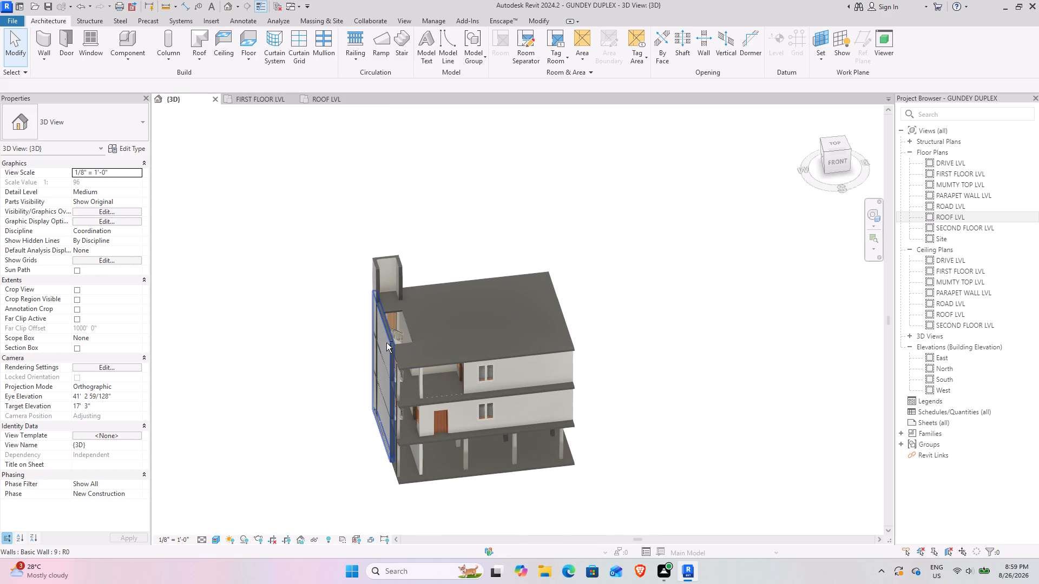
middle_click_drag(386, 343, 466, 420, "shift")
middle_click_drag(463, 419, 488, 382)
scroll(453, 334, "up", 5)
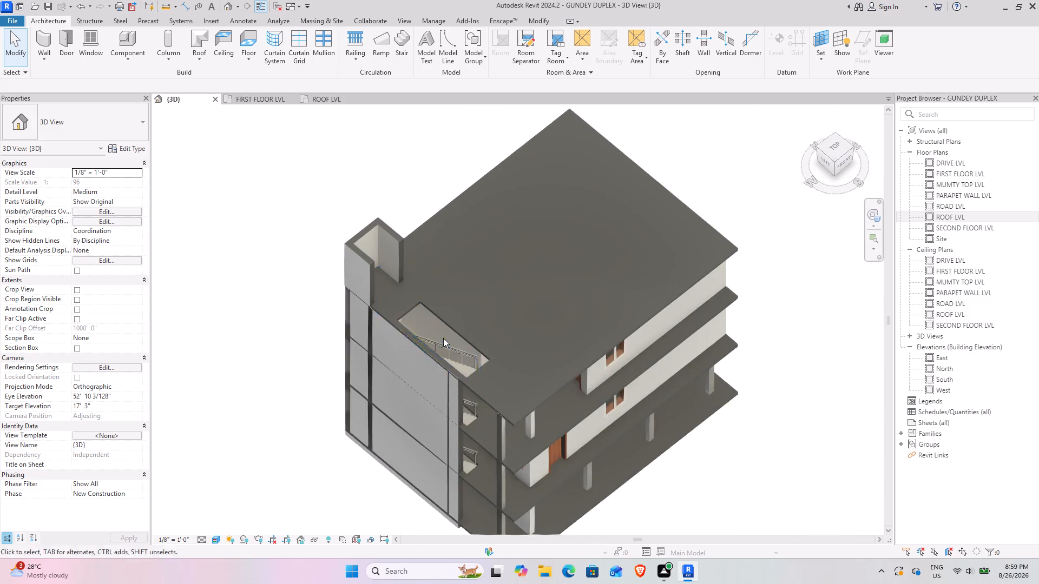
scroll(443, 338, "up", 3)
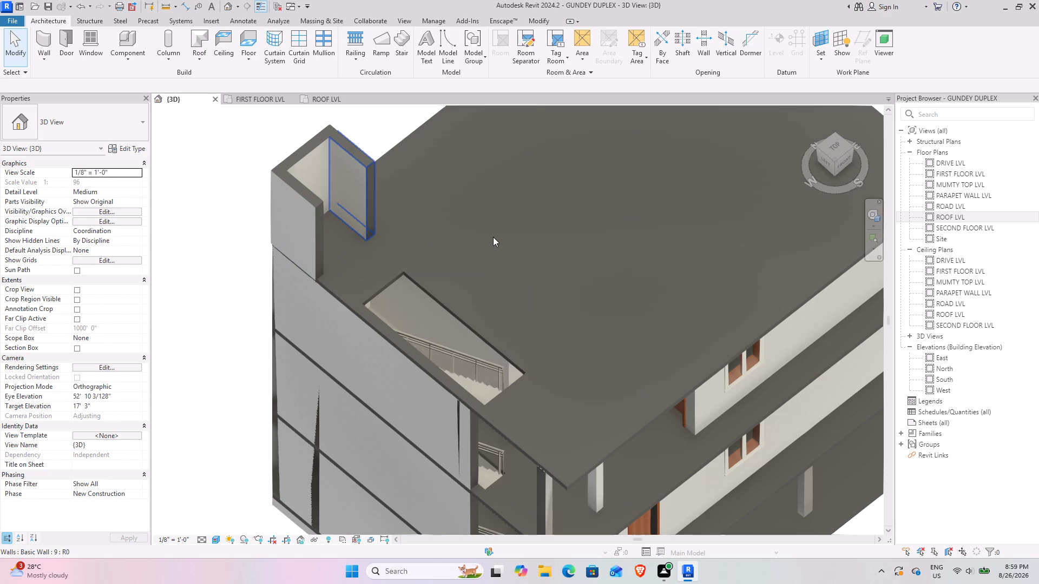
scroll(493, 237, "down", 4)
middle_click_drag(563, 309, 531, 206, "shift")
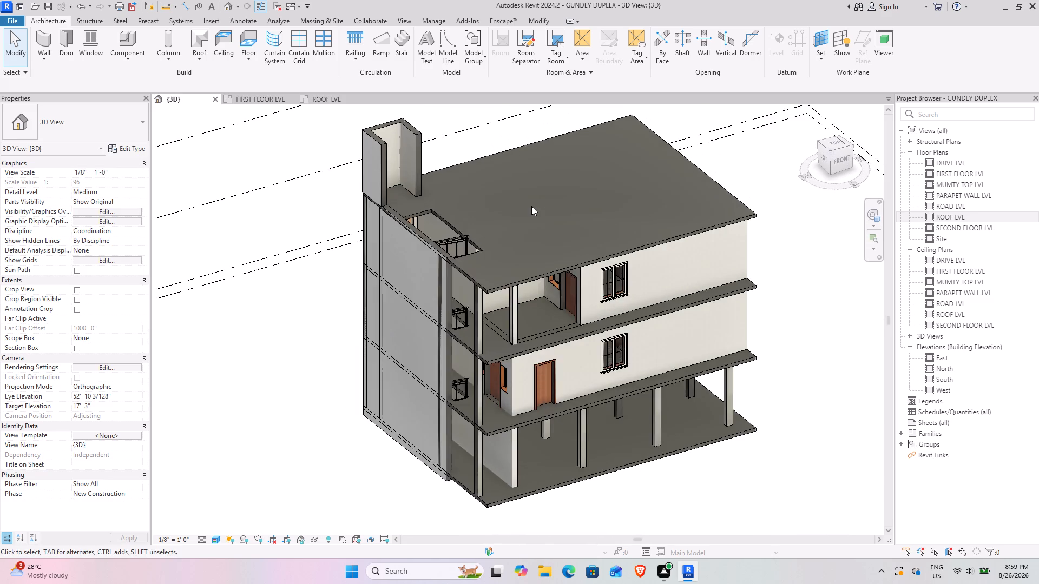
middle_click_drag(531, 206, 428, 152)
middle_click_drag(442, 157, 552, 253)
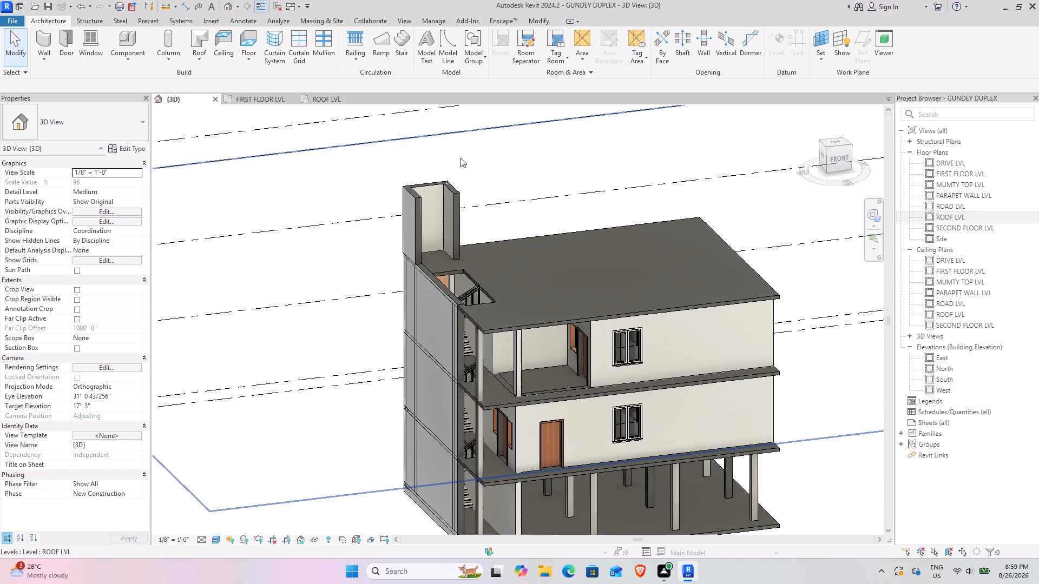
Select the three walls of the rooftop shaft from the front view and delete them.
left_click_drag(490, 218, 368, 174)
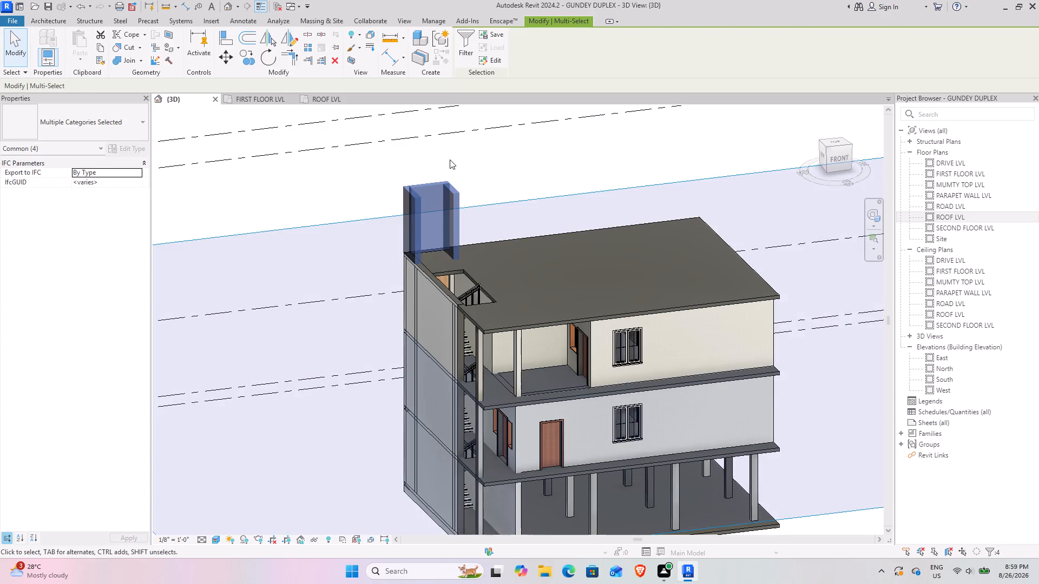
left_click(450, 160)
left_click(833, 157)
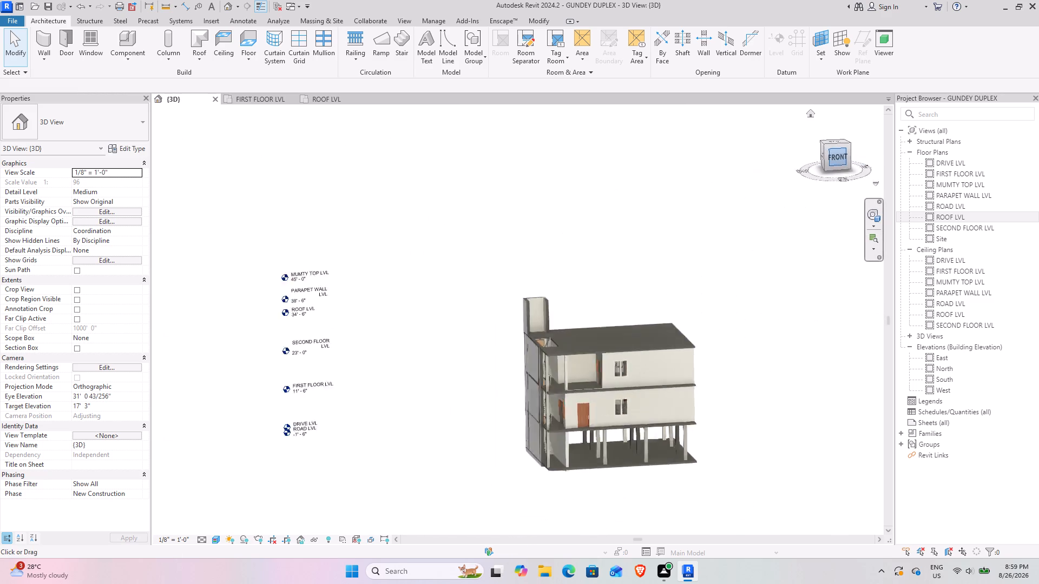
scroll(485, 276, "up", 11)
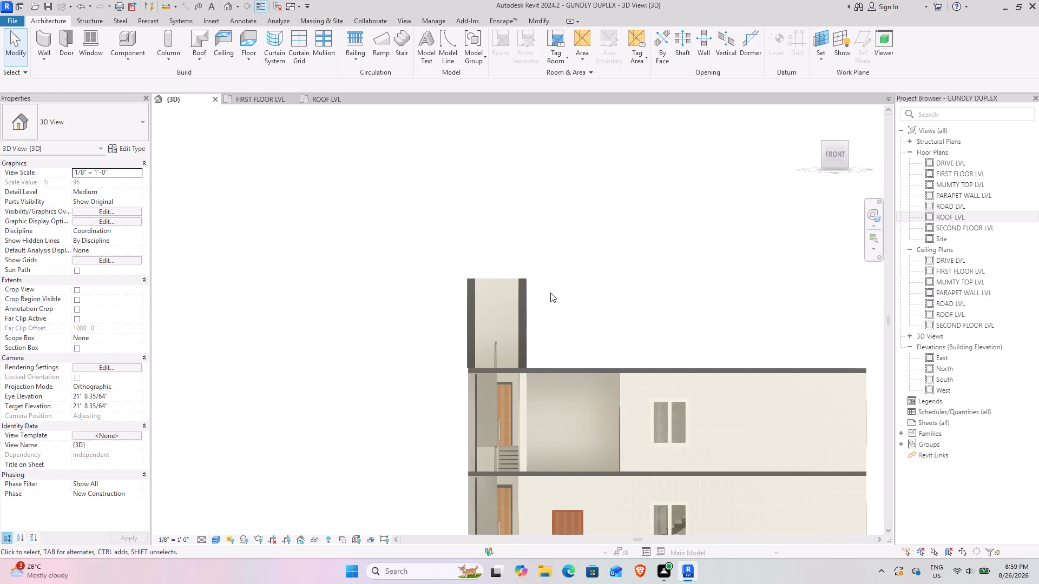
left_click_drag(554, 300, 469, 278)
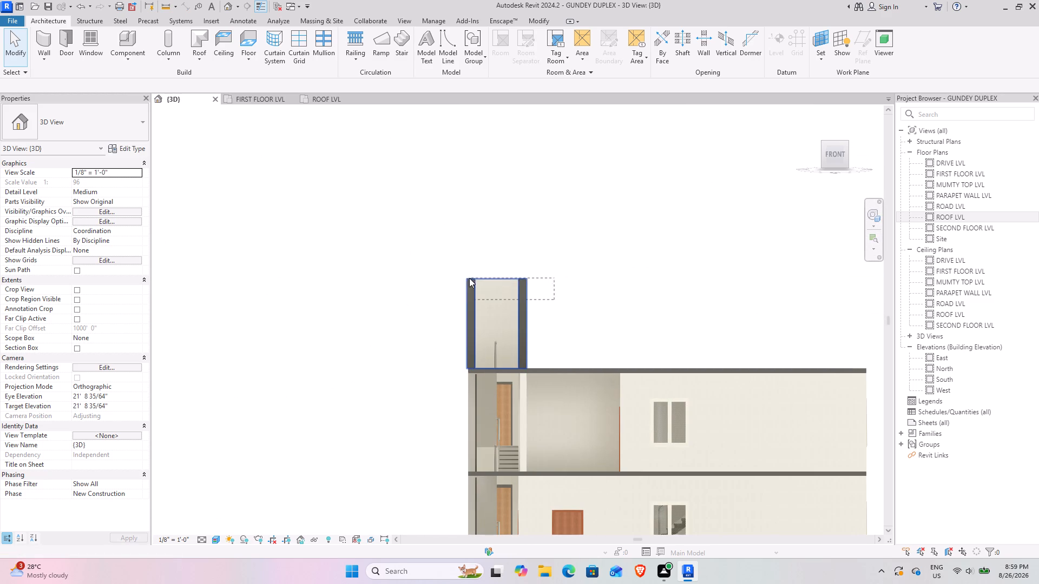
left_click_drag(469, 278, 447, 281)
scroll(446, 308, "down", 4)
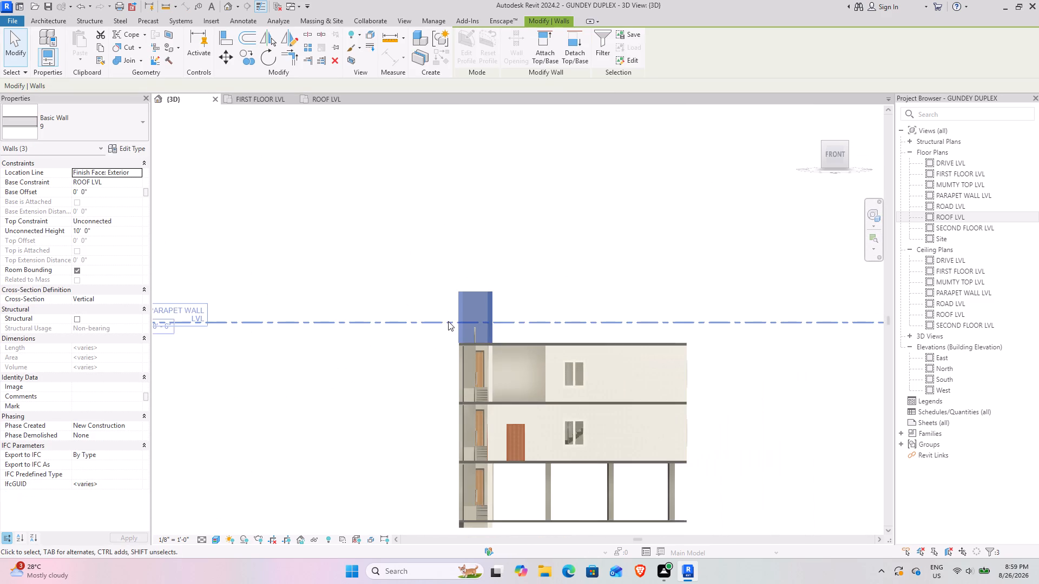
middle_click_drag(448, 321, 556, 401, "shift")
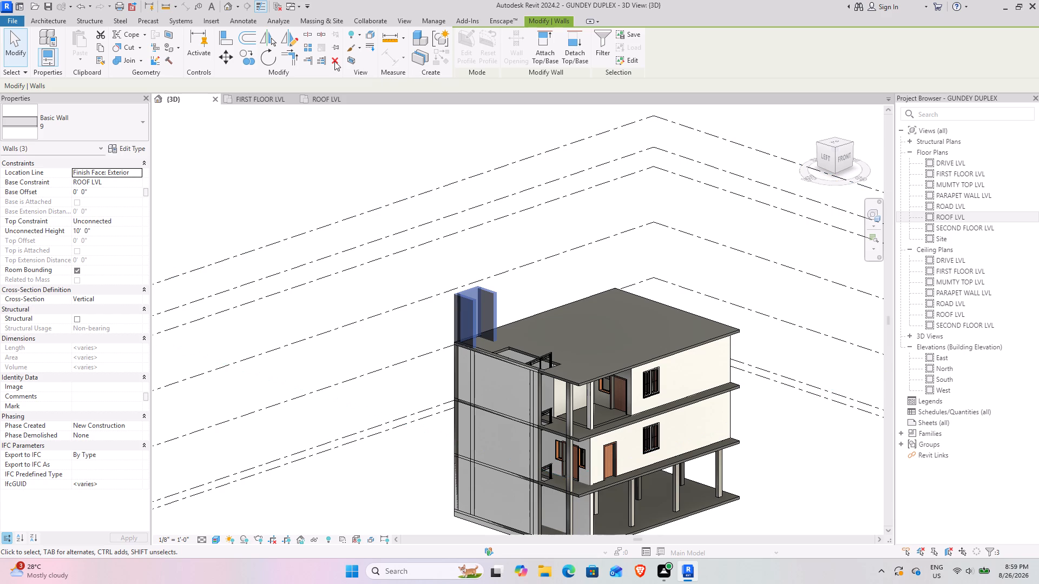
left_click(334, 61)
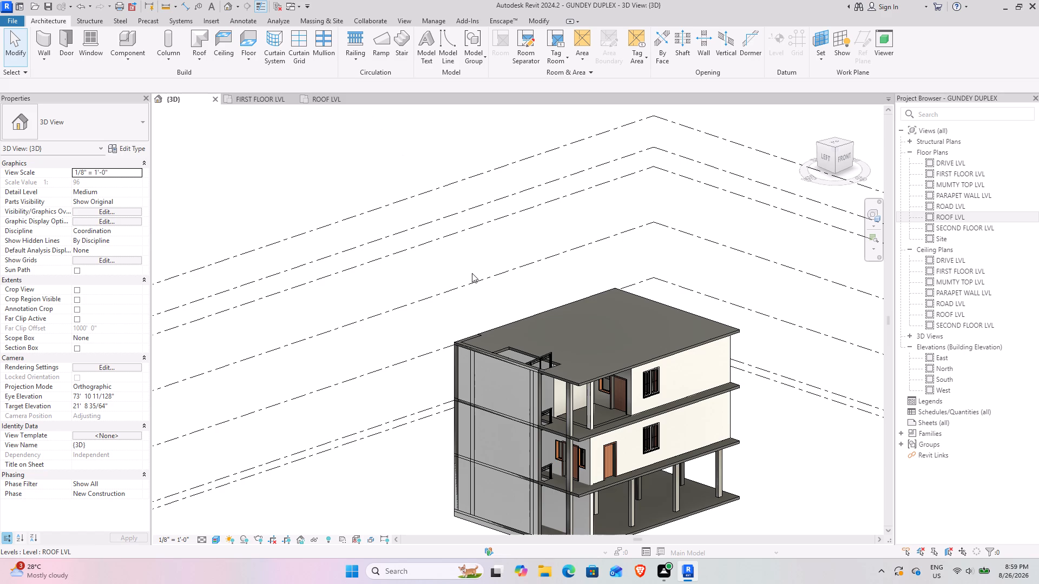
In the ROOF LVL plan, draw a Basic Wall 9 up to the parapet level, about 5' 7" long, across the stair opening's upper end.
left_click(323, 98)
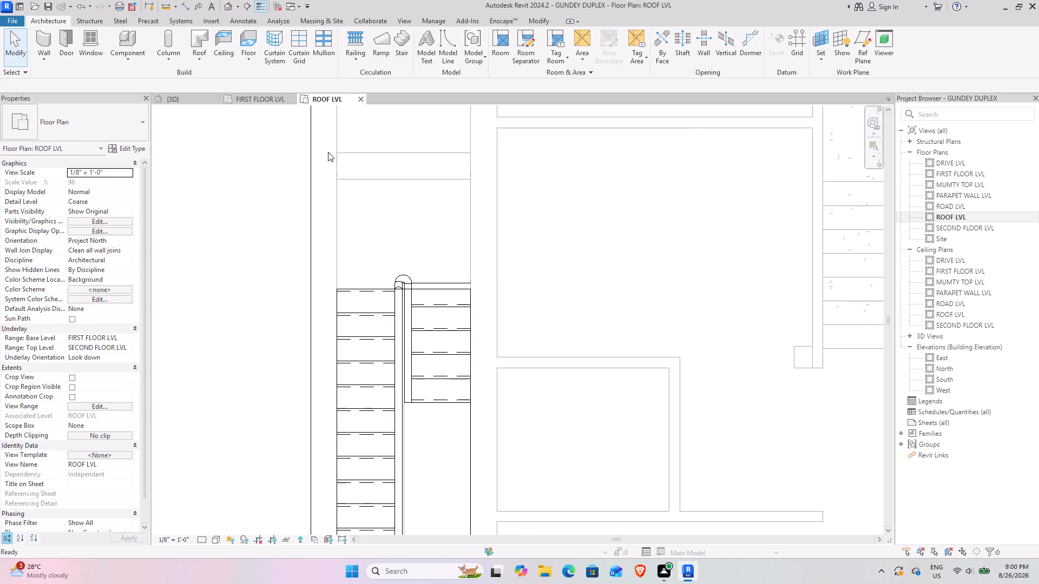
scroll(451, 428, "down", 5)
middle_click_drag(488, 397, 407, 266)
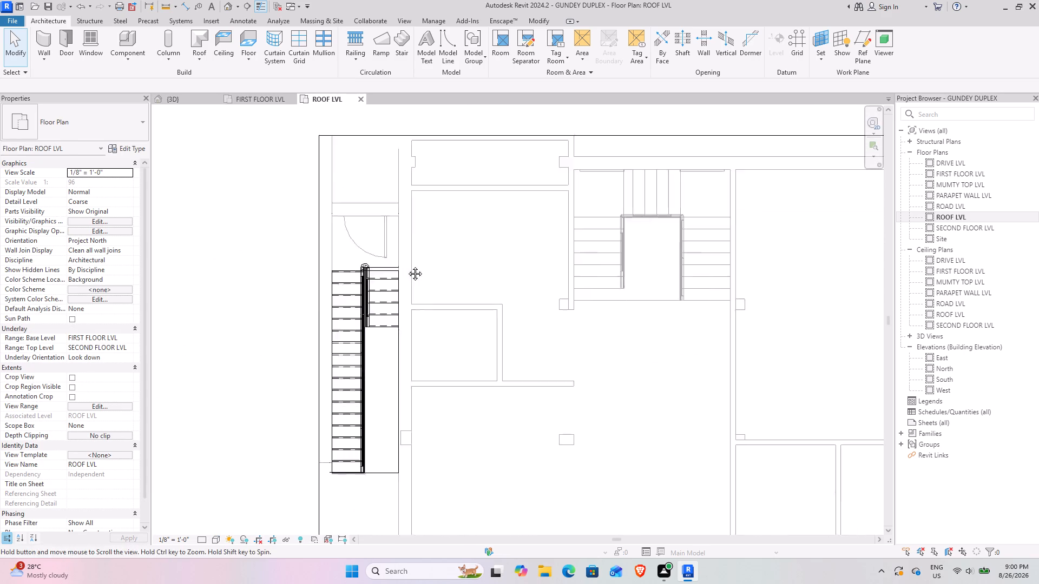
middle_click_drag(407, 266, 387, 227)
scroll(371, 269, "down", 1)
middle_click_drag(378, 273, 472, 303)
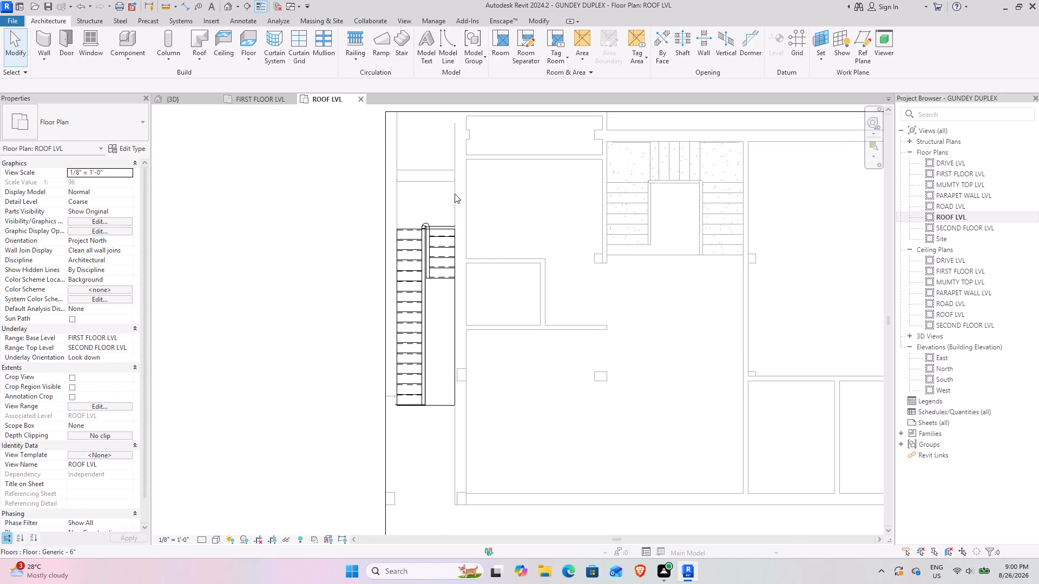
scroll(446, 189, "up", 4)
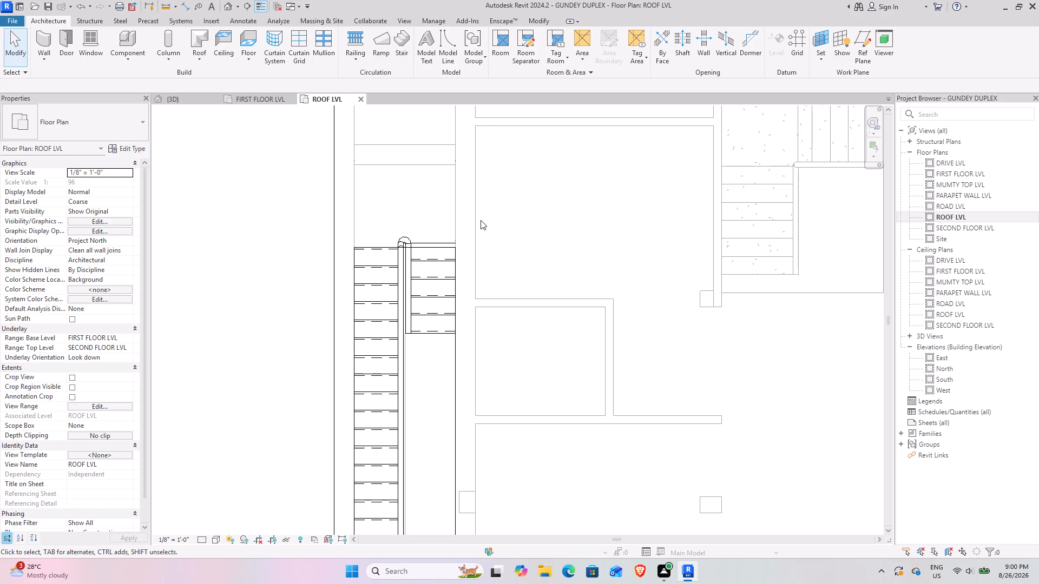
left_click(41, 44)
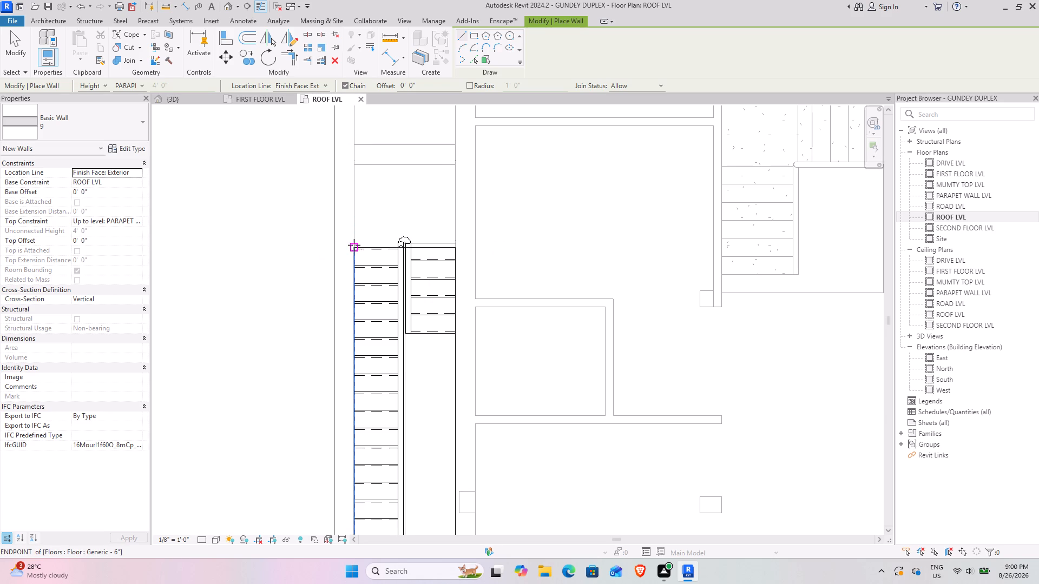
left_click(354, 245)
key("space")
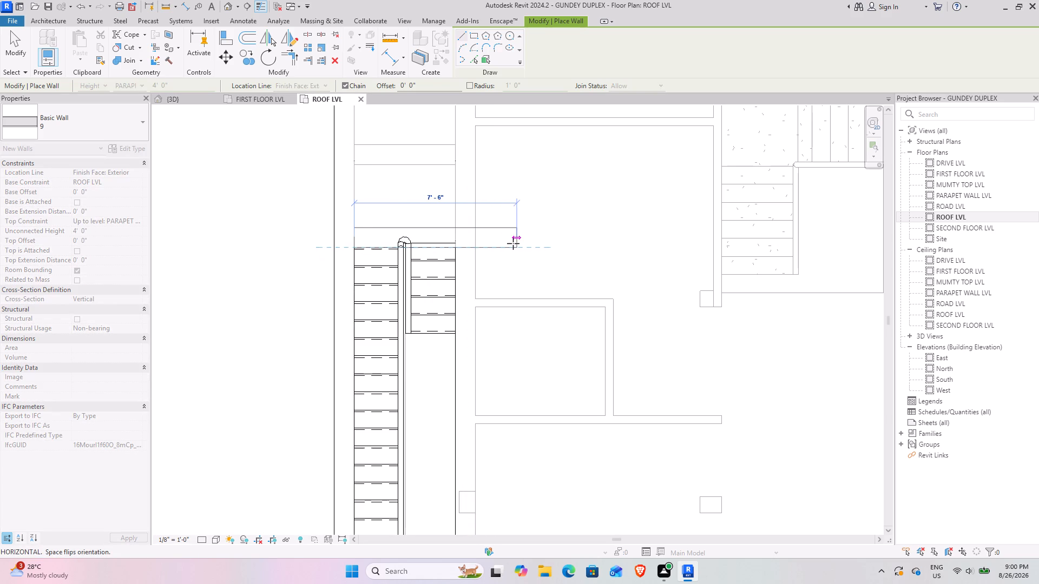
scroll(656, 249, "down", 3)
middle_click_drag(656, 249, 575, 132)
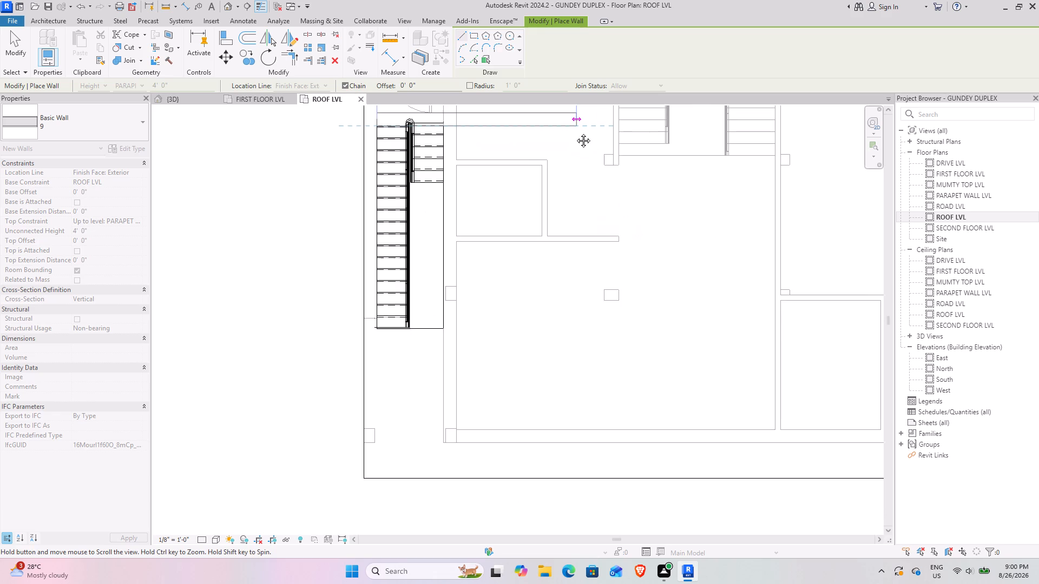
middle_click_drag(575, 132, 569, 177)
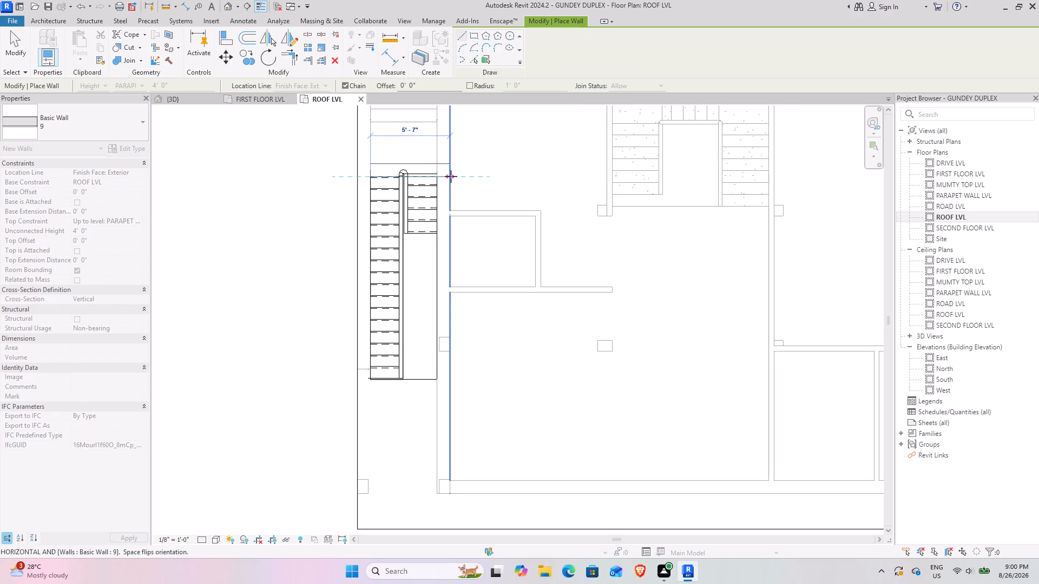
left_click(451, 176)
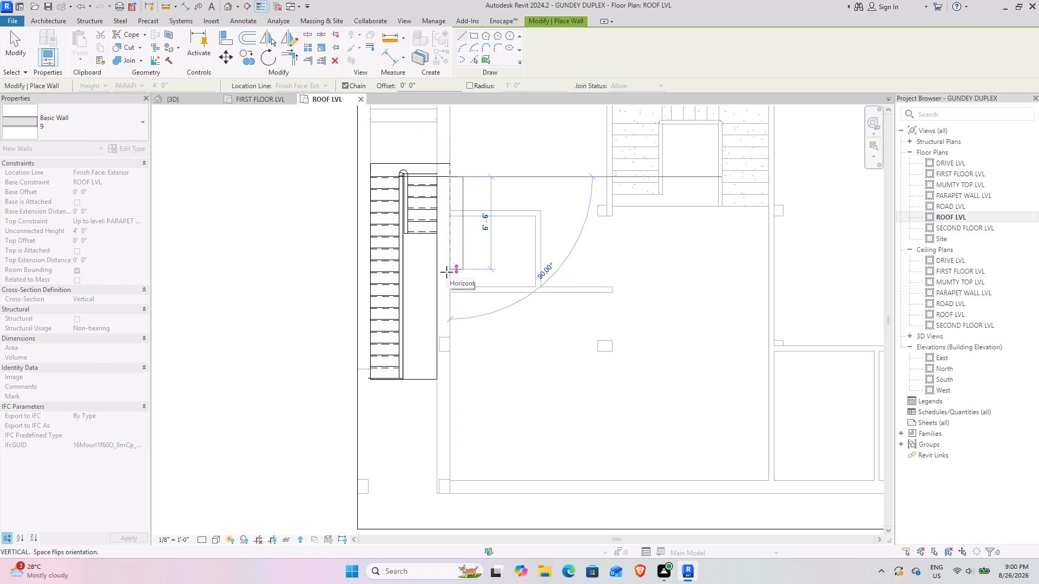
Continue the wall about 14' down the stair opening's inner side, flipped toward the opening, and return about 3' 3" to the stair railing.
key("space")
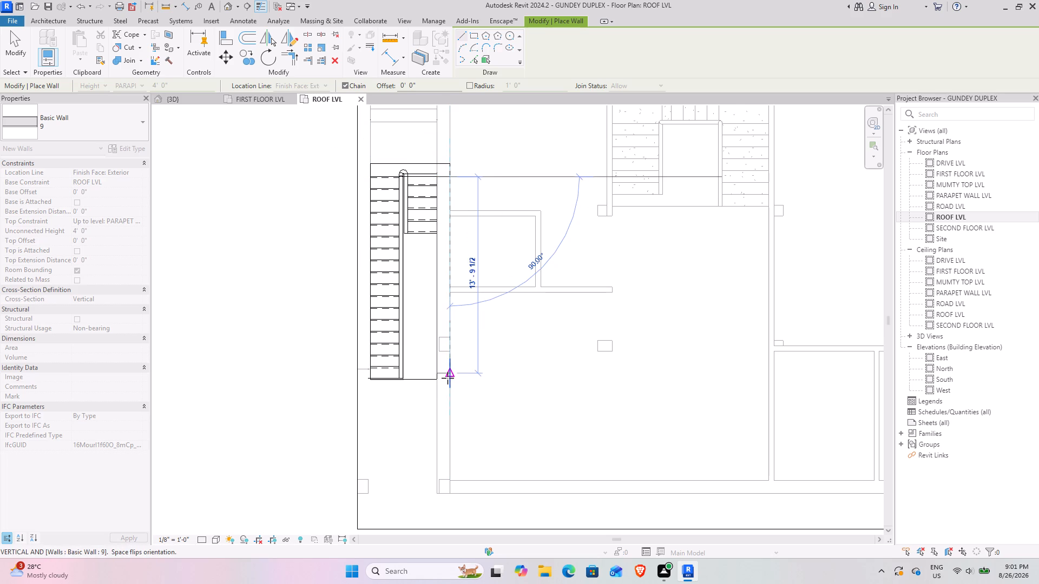
scroll(447, 379, "up", 7)
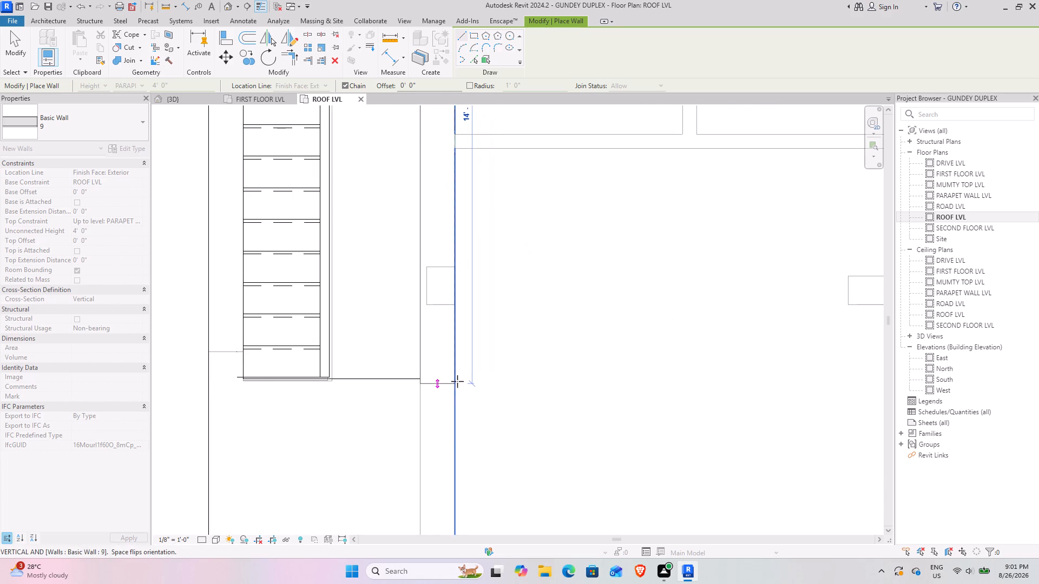
left_click(461, 381)
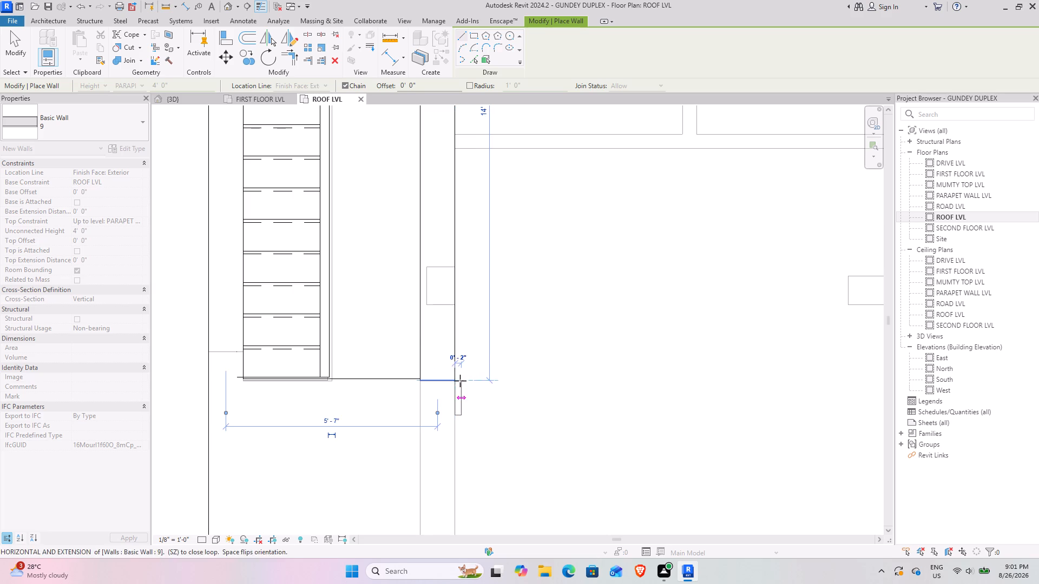
middle_click_drag(340, 371, 536, 449)
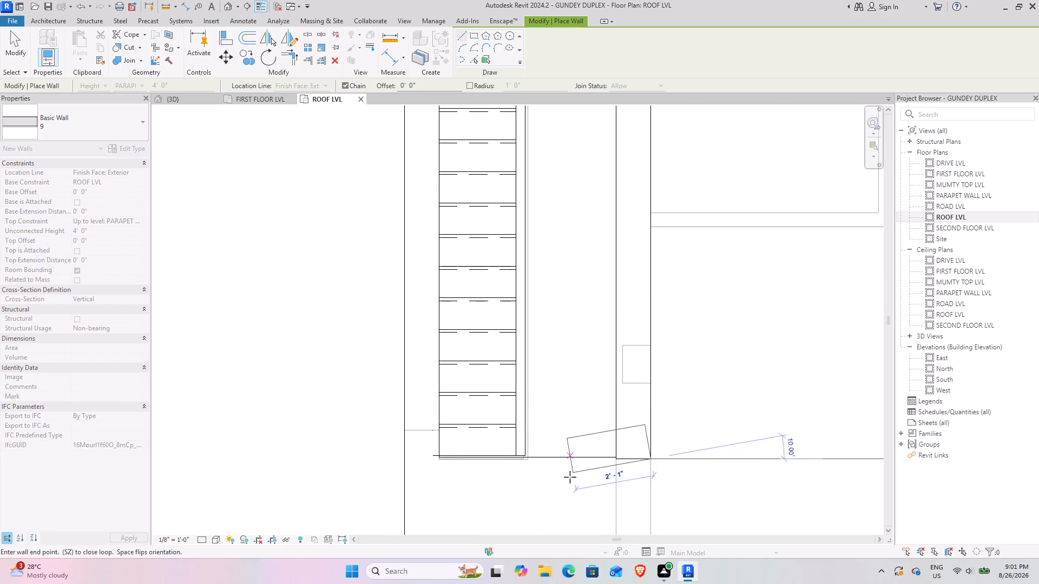
left_click(523, 453)
key("Escape")
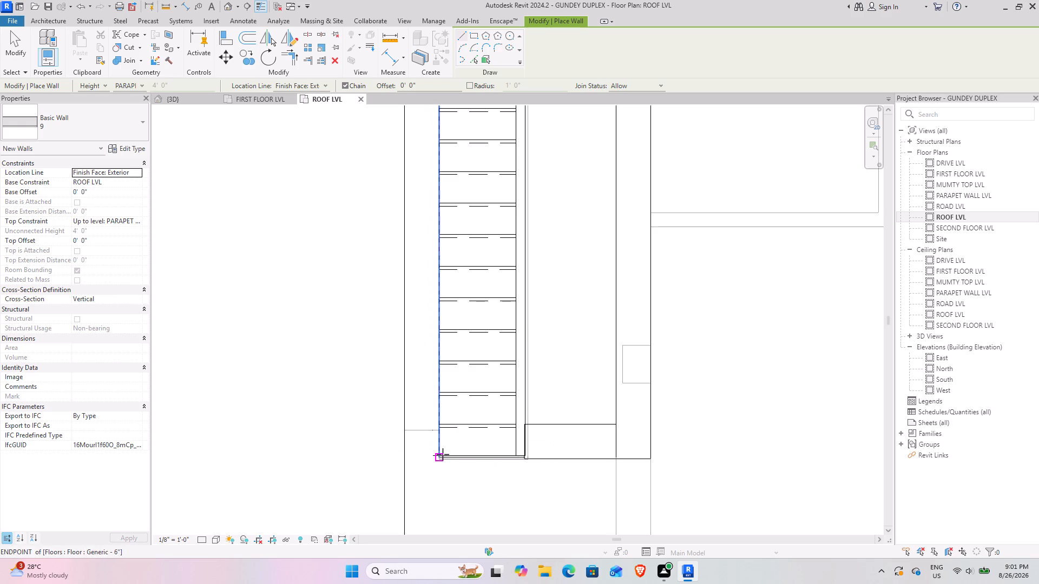
Draw a wall along the stair opening's outer side, from its lower corner up to the cross wall, flipped away from the opening.
left_click(443, 454)
key("space")
scroll(413, 261, "down", 4)
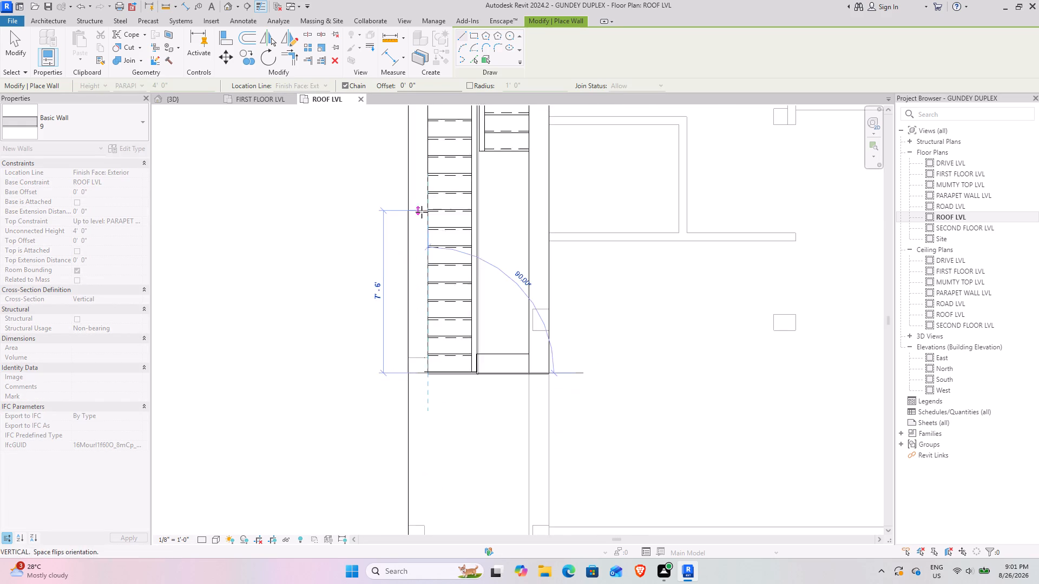
middle_click_drag(422, 211, 445, 379)
left_click(448, 214)
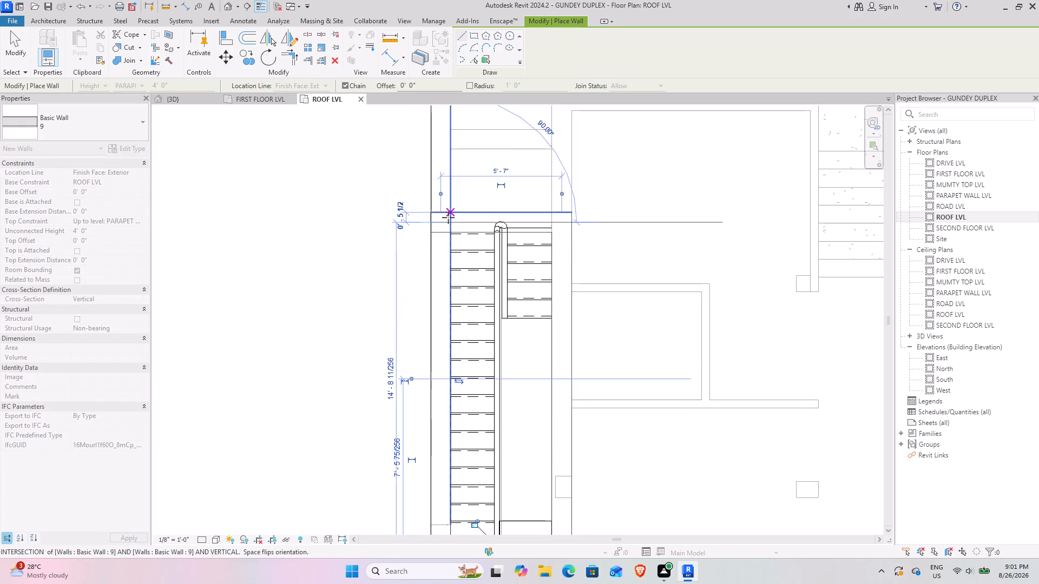
key("Escape")
key("Escape")
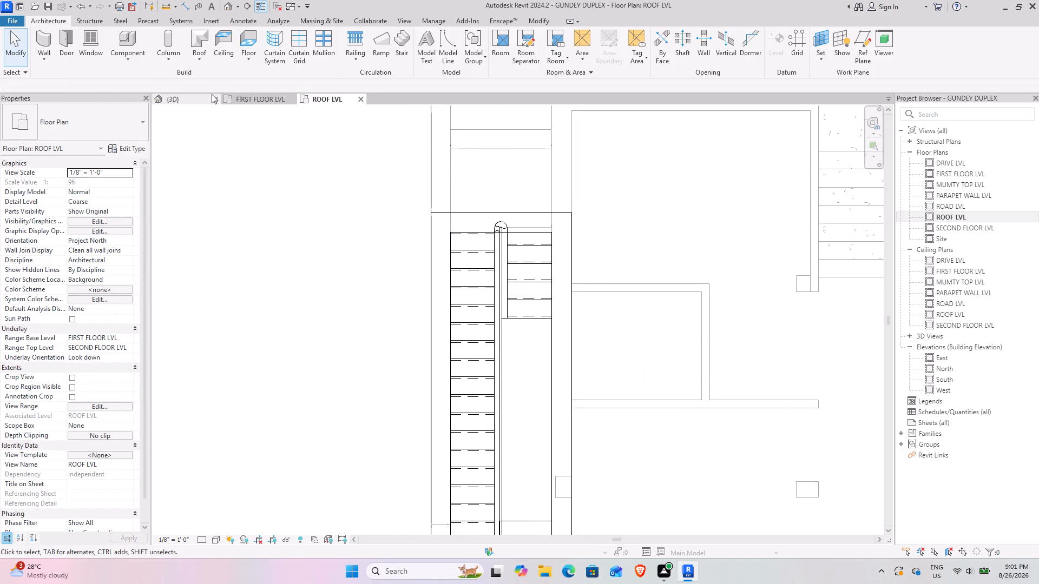
Examine the new parapet walls around the roof stair opening in the 3D view.
left_click(188, 96)
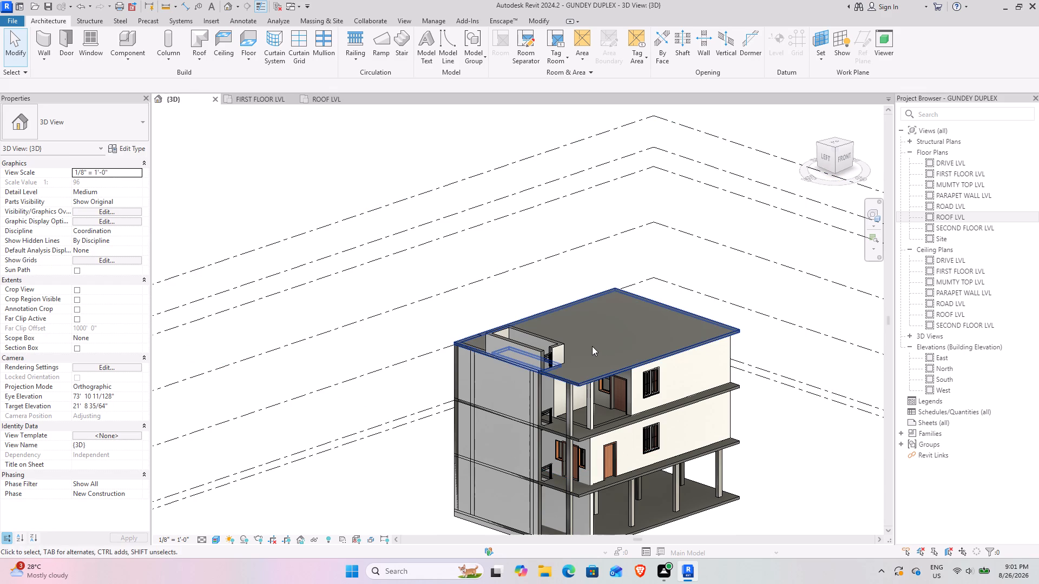
middle_click_drag(558, 341, 540, 377, "shift")
scroll(534, 347, "up", 6)
middle_click_drag(515, 358, 453, 318, "shift")
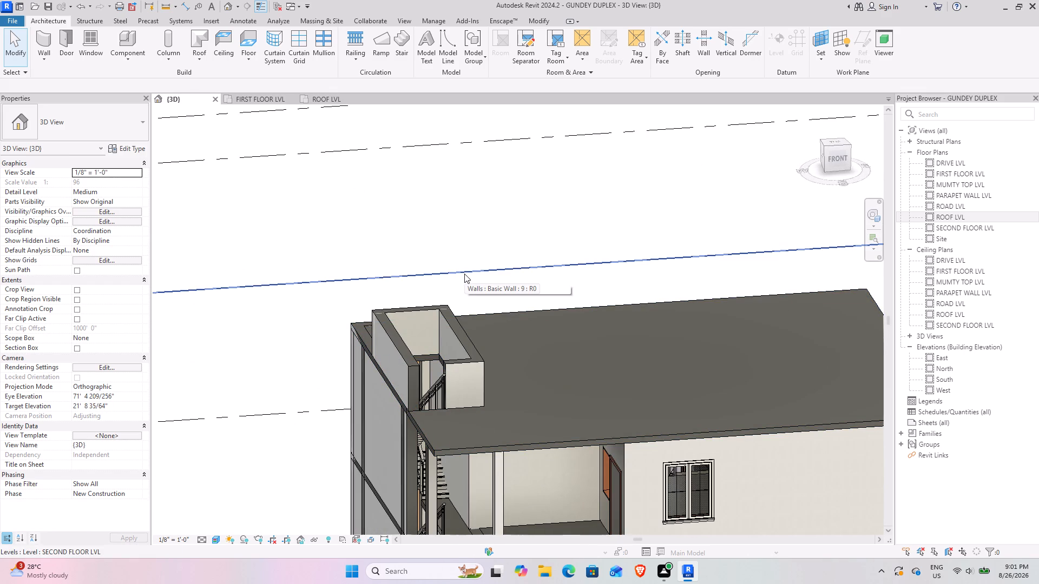
scroll(465, 296, "down", 2)
middle_click_drag(456, 340, 502, 254)
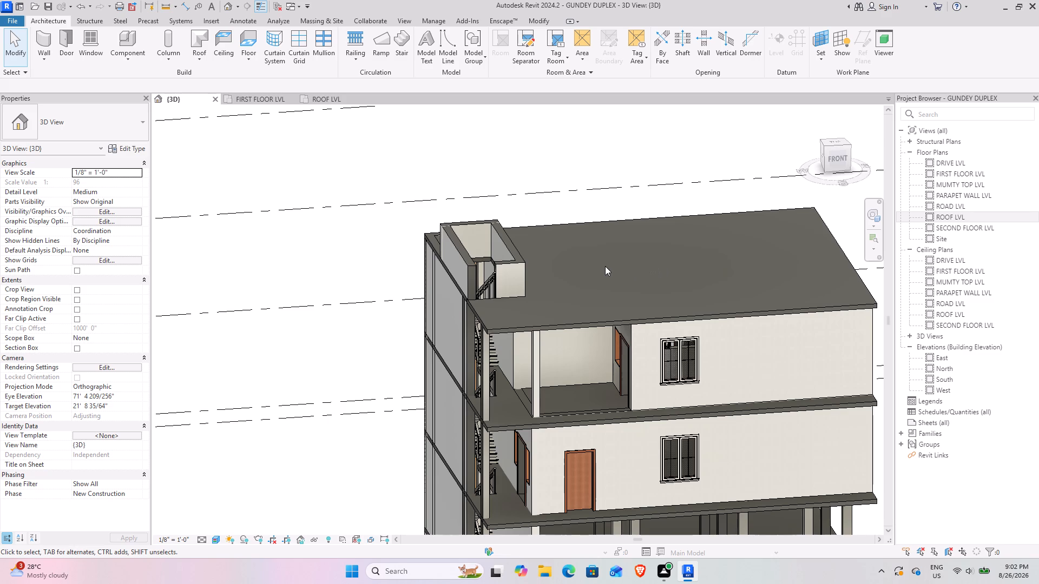
scroll(459, 260, "down", 3)
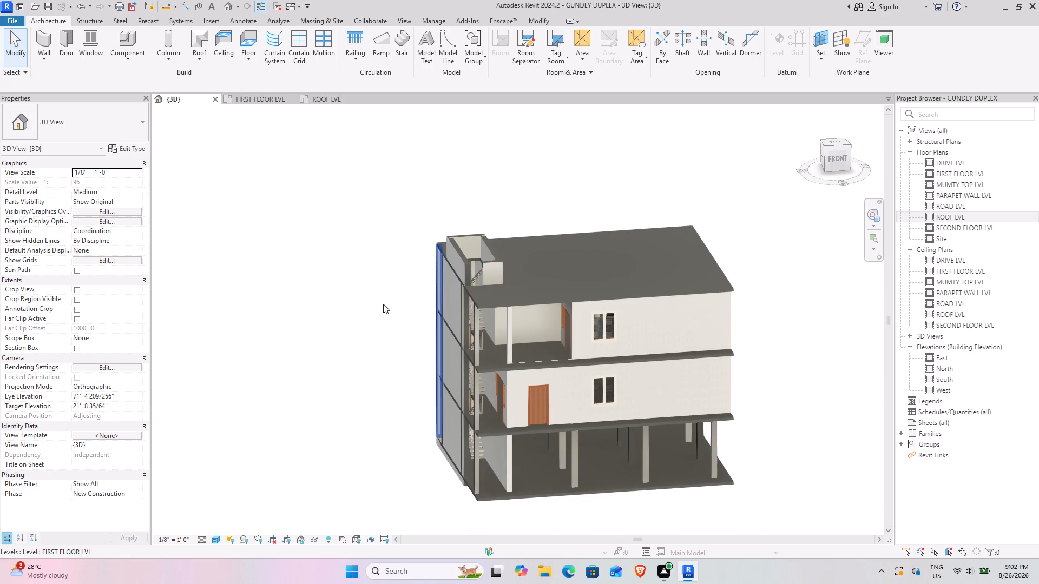
Examine the roof stair opening's parapet walls from the front, from above and from the stair side.
middle_click_drag(377, 301, 387, 275)
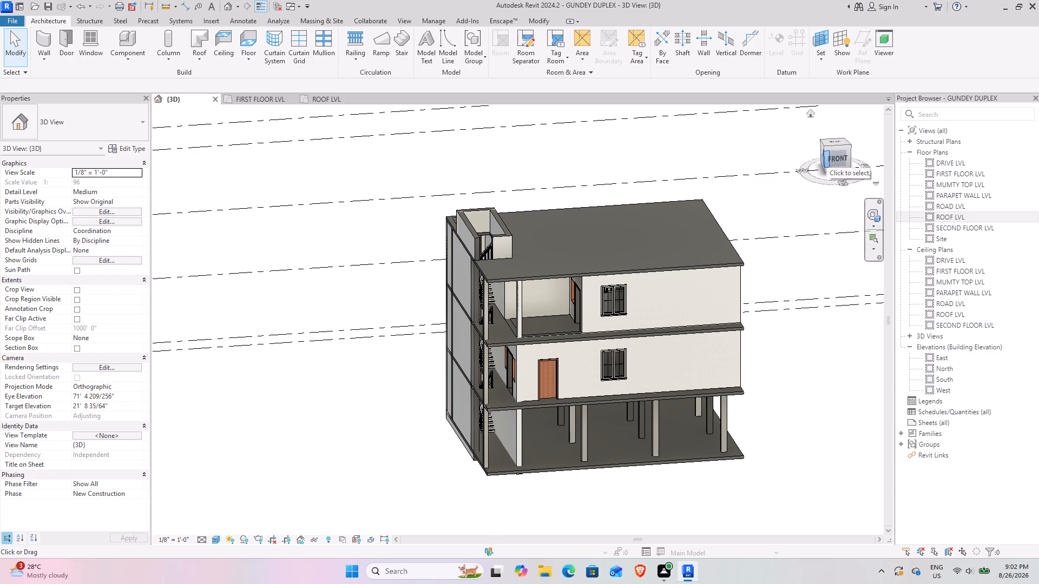
left_click_drag(826, 153, 808, 194)
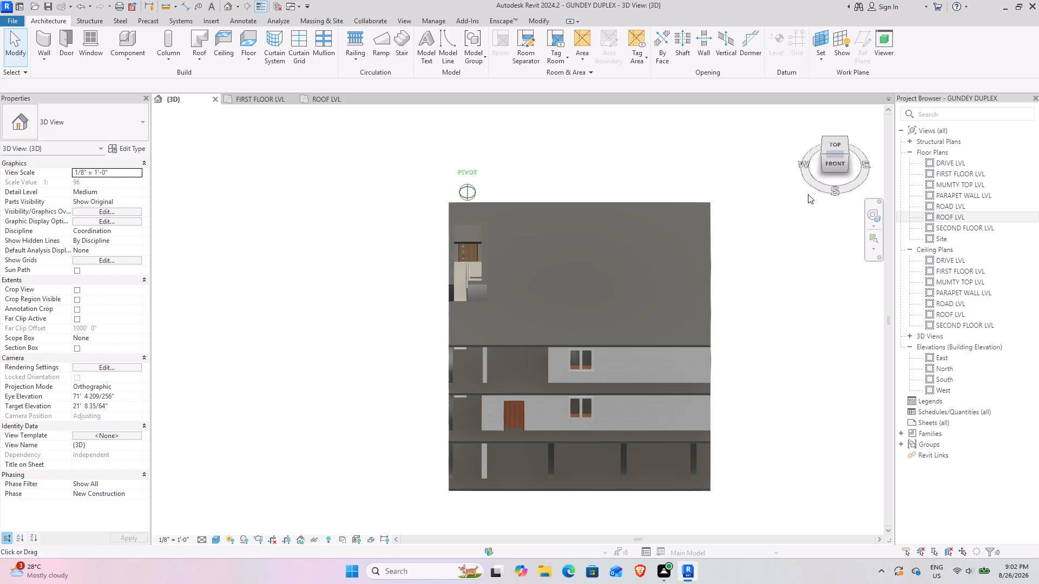
left_click_drag(808, 194, 882, 169)
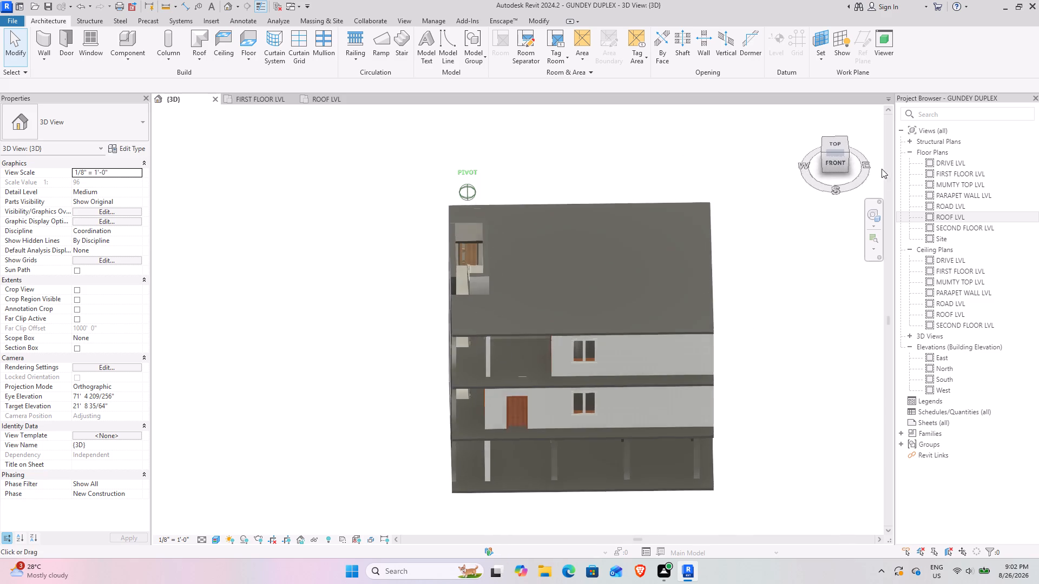
left_click_drag(882, 169, 196, 171)
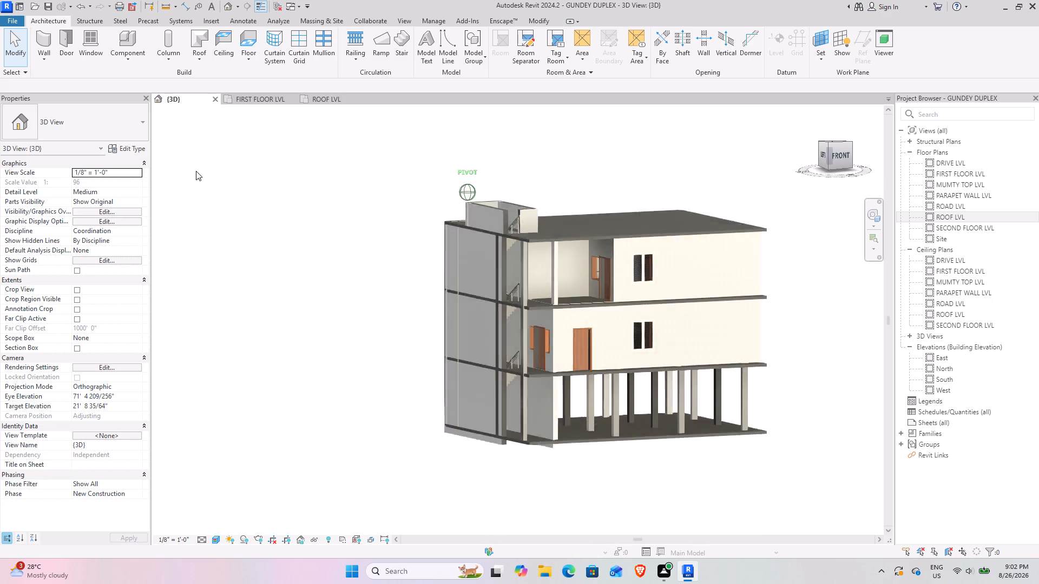
left_click_drag(196, 171, 199, 180)
scroll(518, 209, "up", 3)
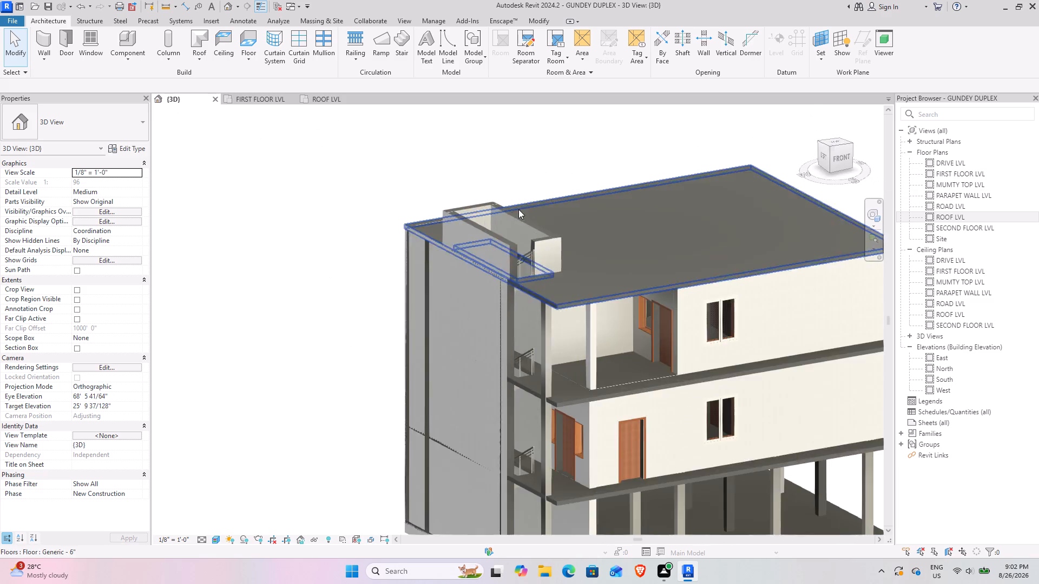
scroll(516, 237, "up", 3)
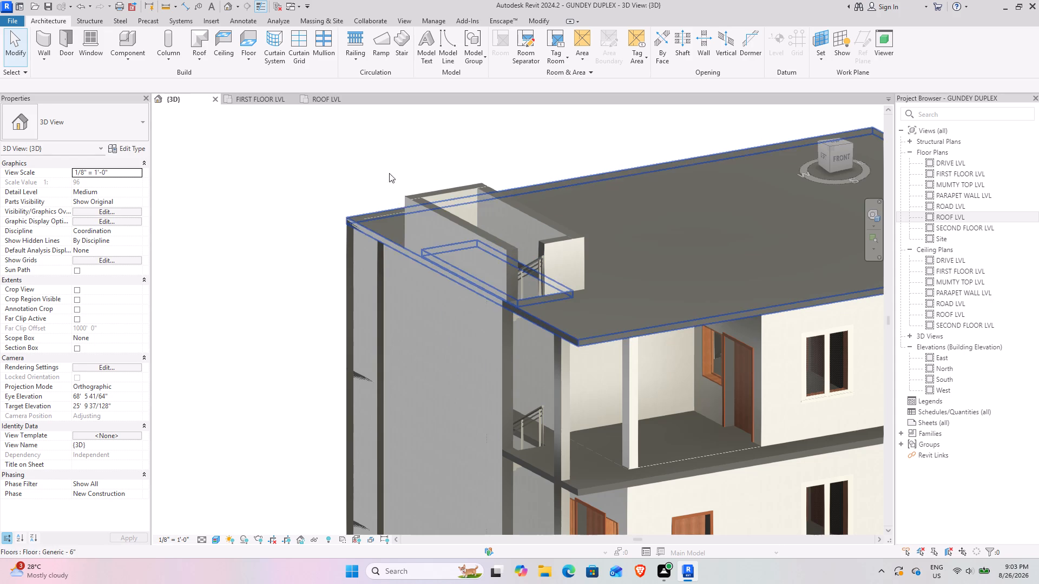
Make the four walls around the roof stair opening unconnected at the top, with an unconnected height of 9'.
left_click(493, 247)
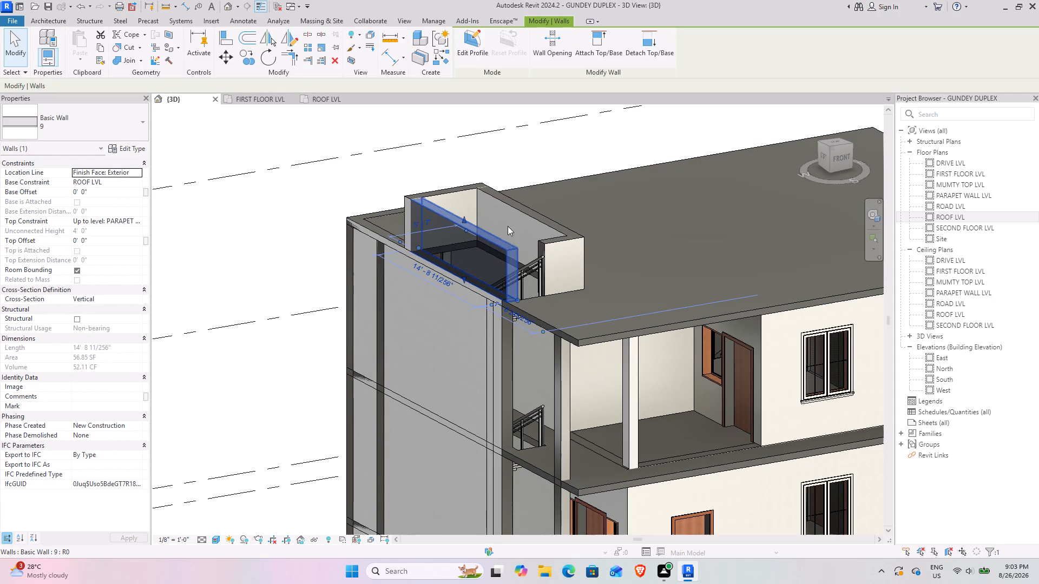
left_click(836, 158)
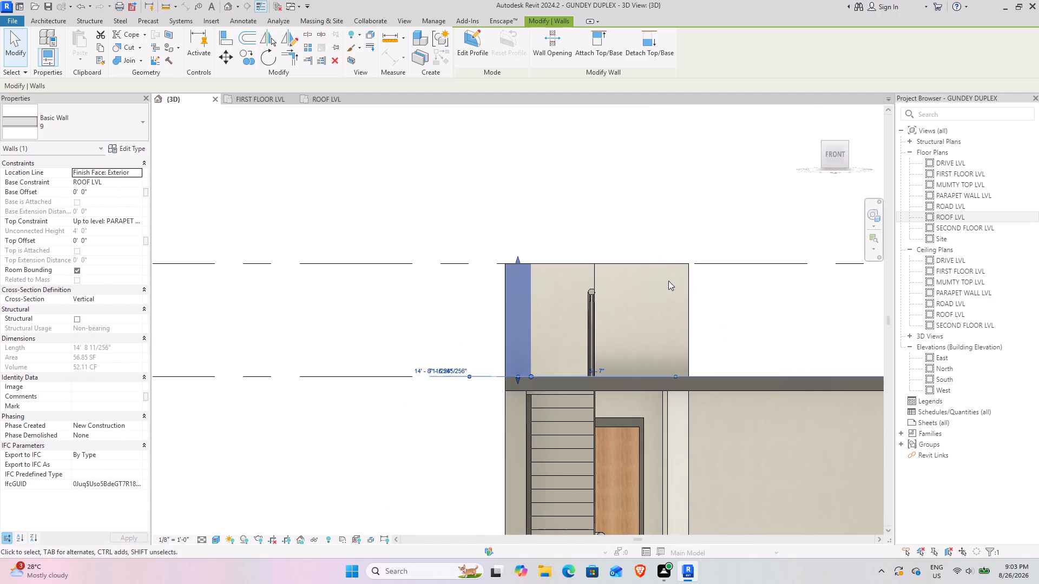
left_click_drag(728, 316, 629, 275)
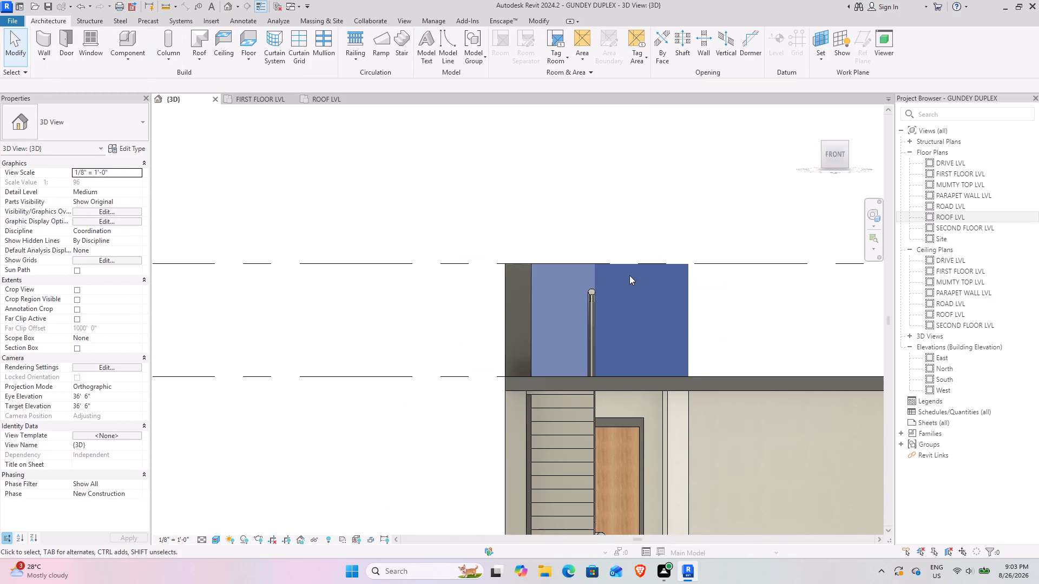
left_click(511, 302, "ctrl")
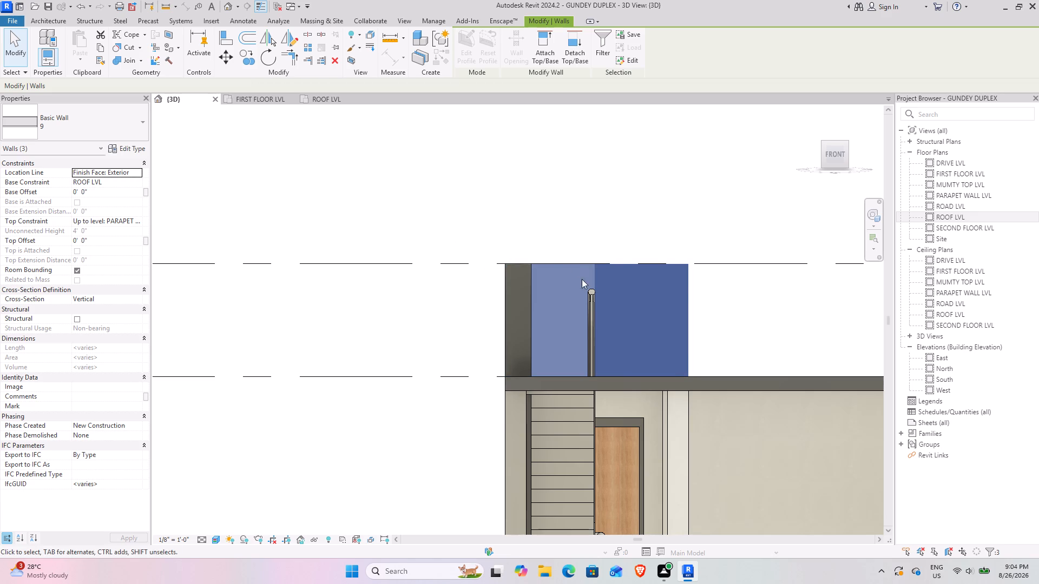
scroll(525, 290, "down", 3)
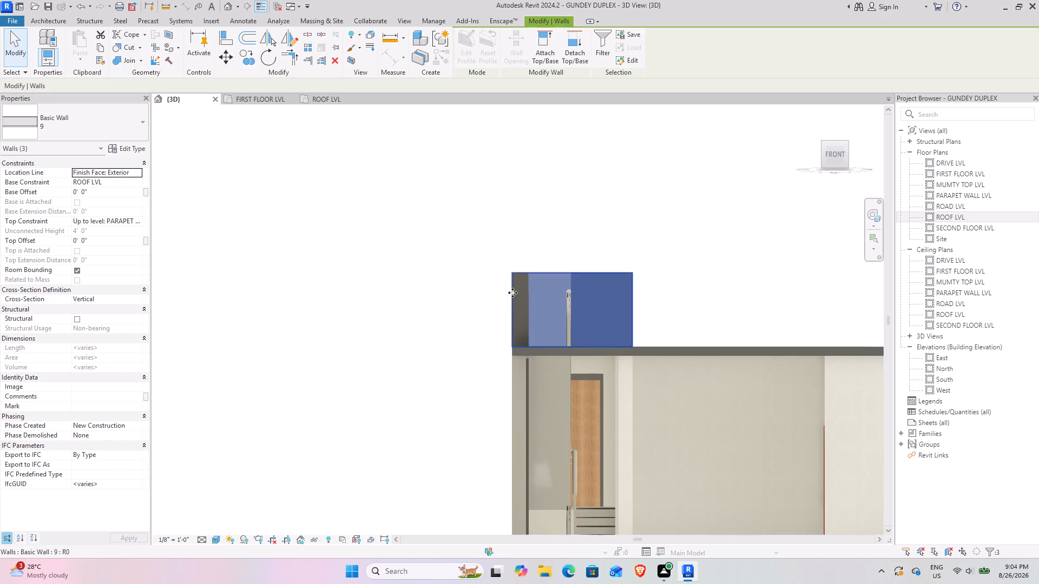
middle_click_drag(514, 293, 654, 311, "shift")
left_click(657, 281, "ctrl")
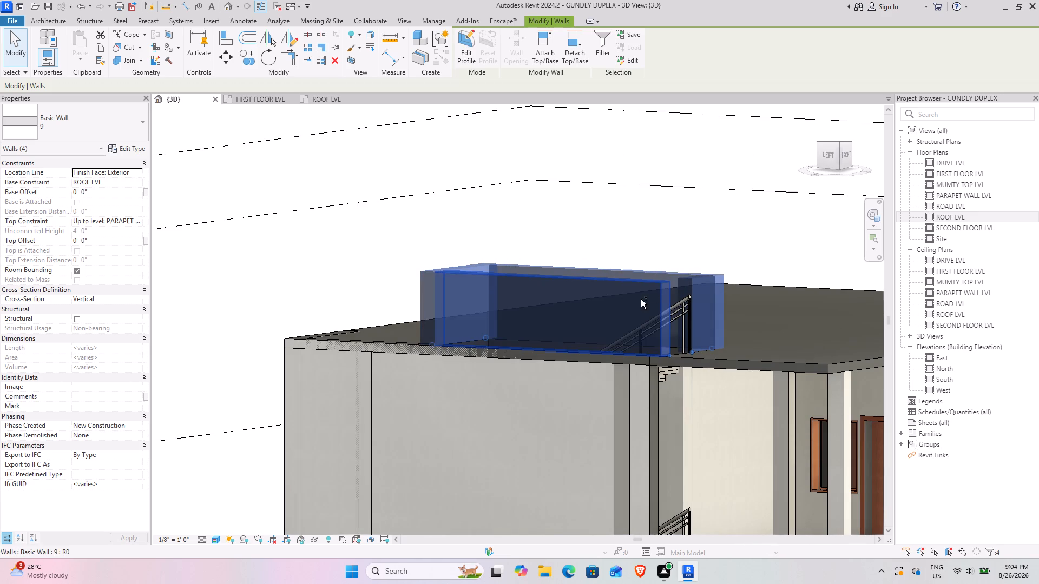
middle_click_drag(606, 315, 484, 344)
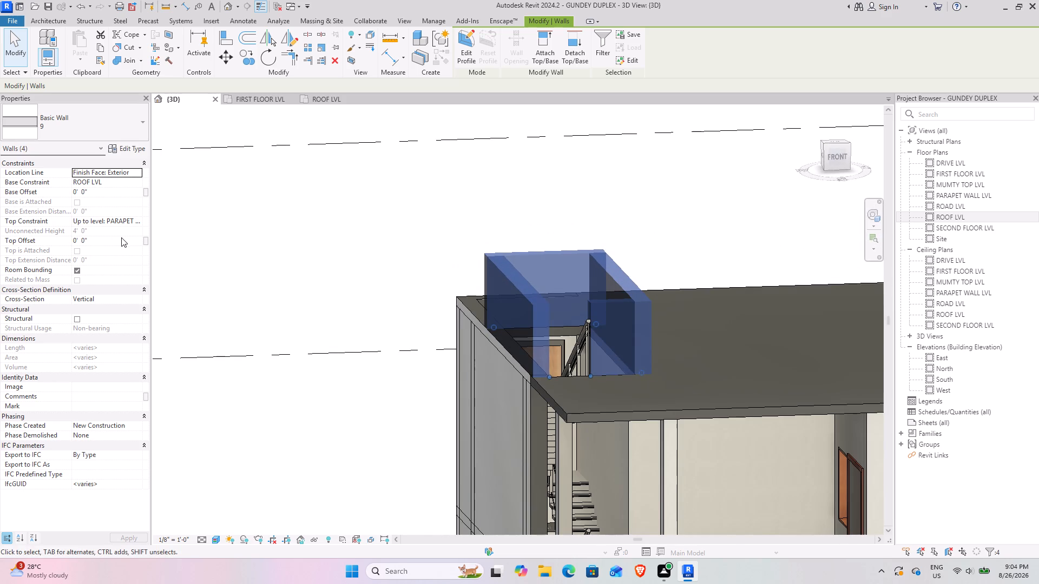
left_click(141, 220)
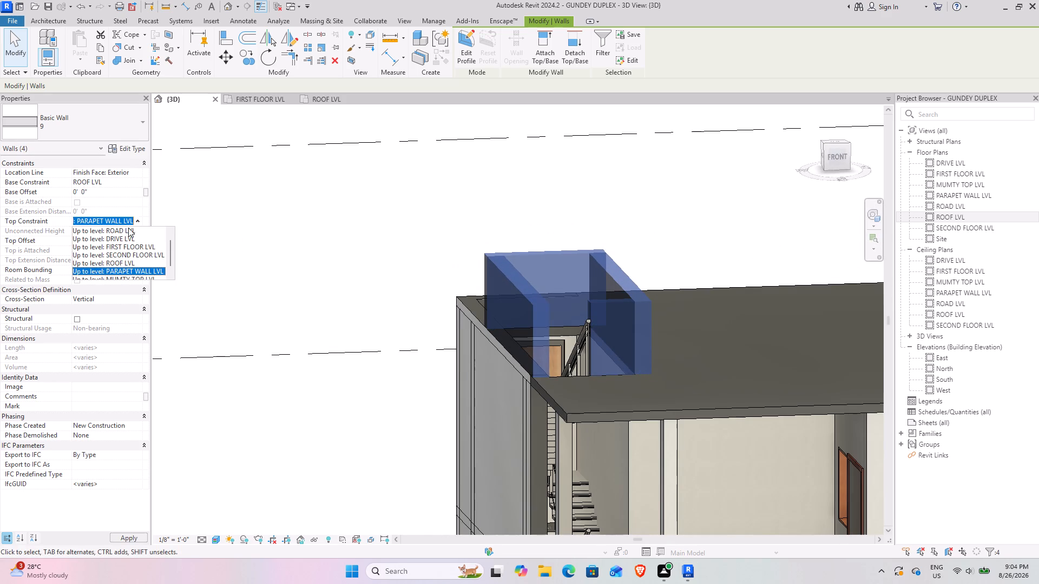
scroll(123, 239, "up", 4)
left_click(112, 230)
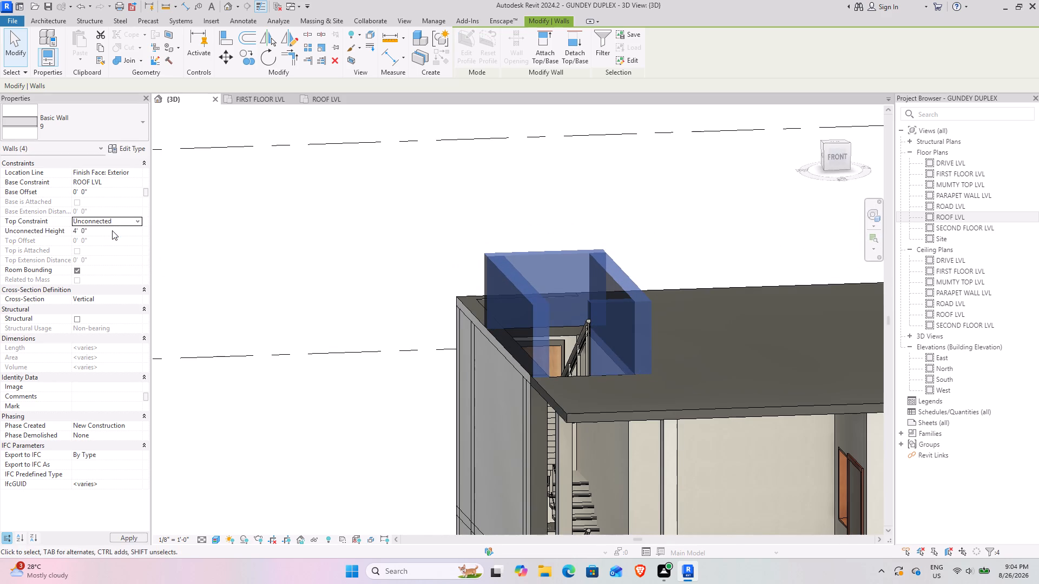
left_click(116, 233)
type("10")
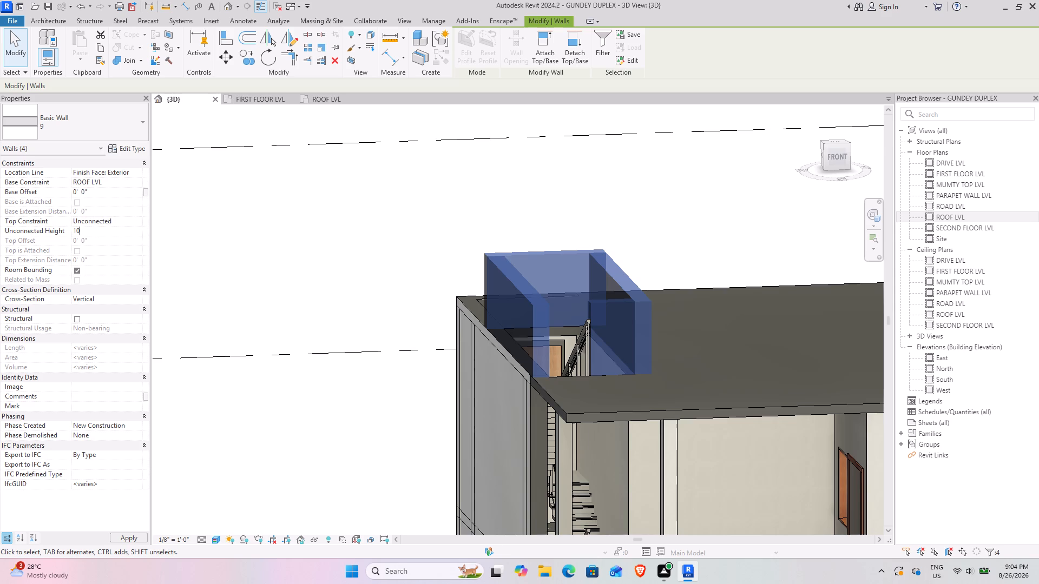
key("BackSpace")
key("BackSpace")
key("9")
key("Return")
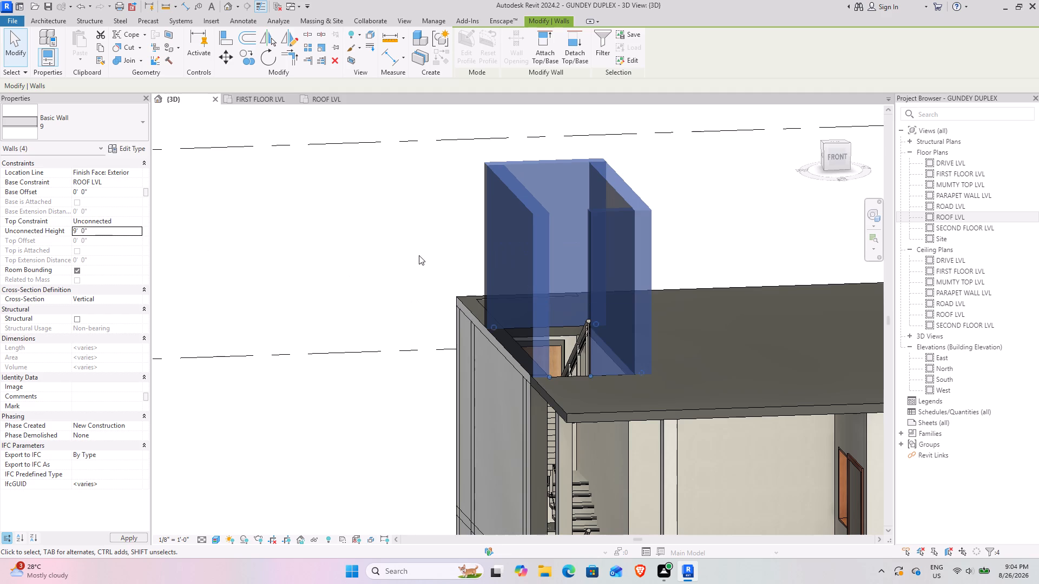
left_click(398, 247)
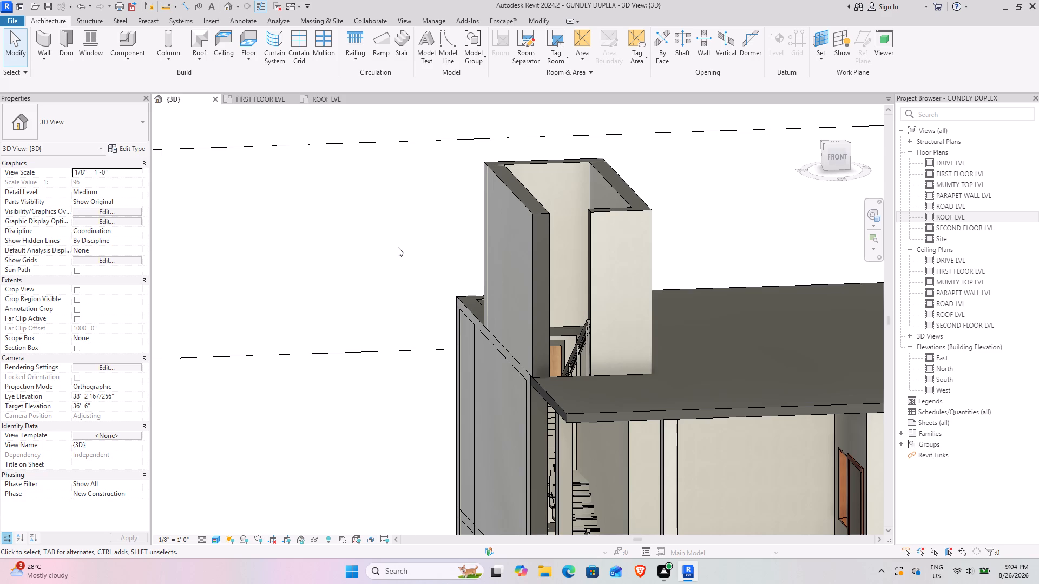
Examine the raised stair enclosure walls and their open entrance side on the roof from several angles.
scroll(398, 247, "down", 5)
middle_click_drag(399, 253, 515, 258, "shift")
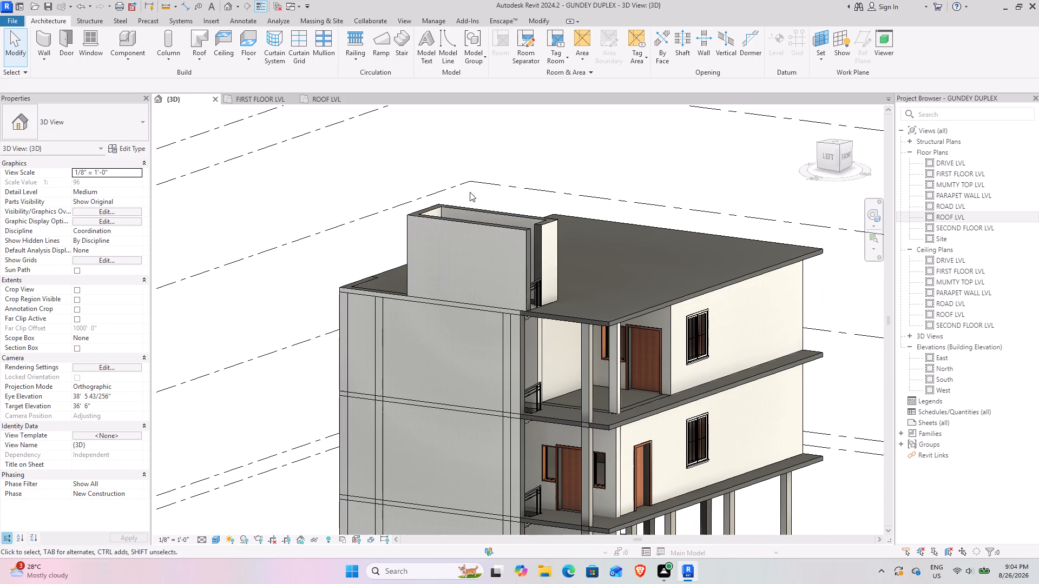
scroll(503, 248, "down", 2)
middle_click_drag(499, 253, 448, 233, "shift")
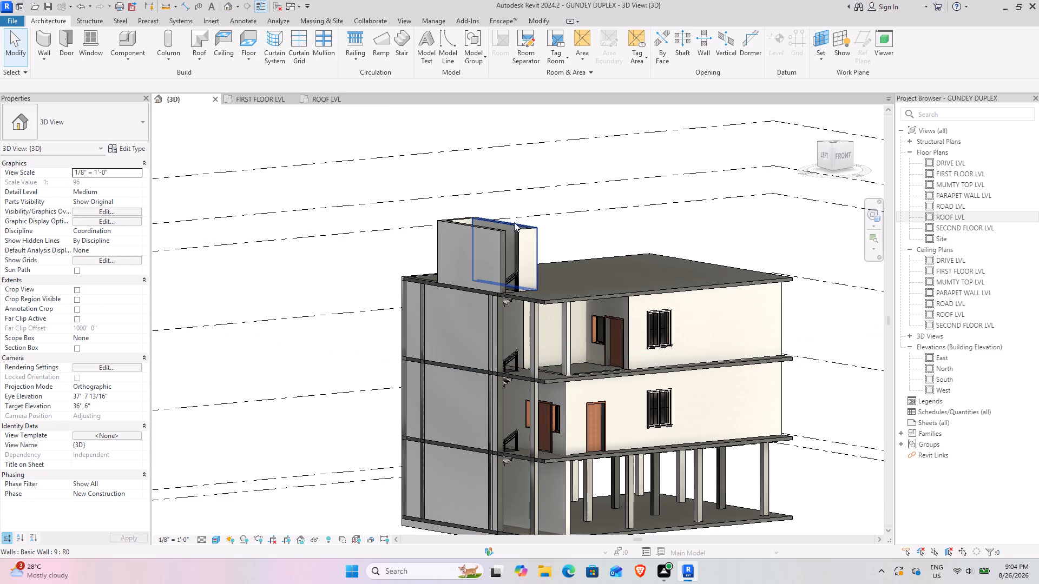
scroll(519, 260, "up", 2)
middle_click_drag(519, 260, 519, 259, "shift")
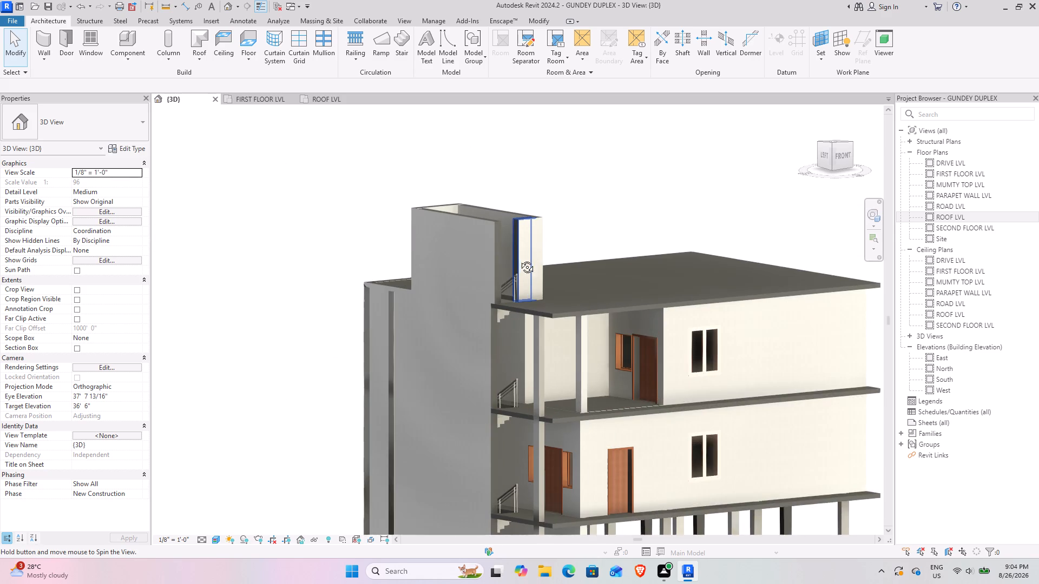
middle_click_drag(519, 259, 473, 330, "shift")
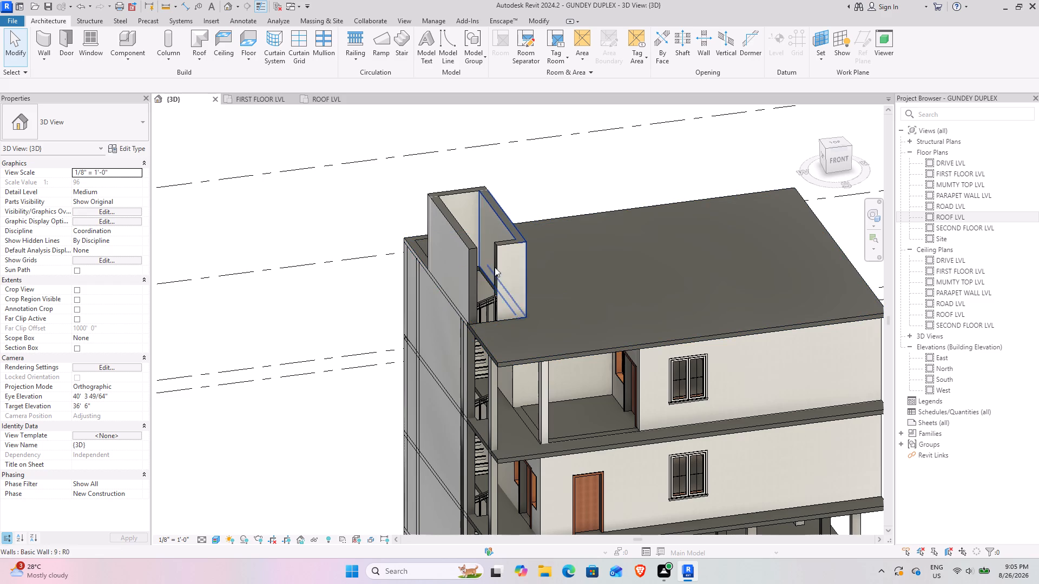
scroll(486, 276, "up", 2)
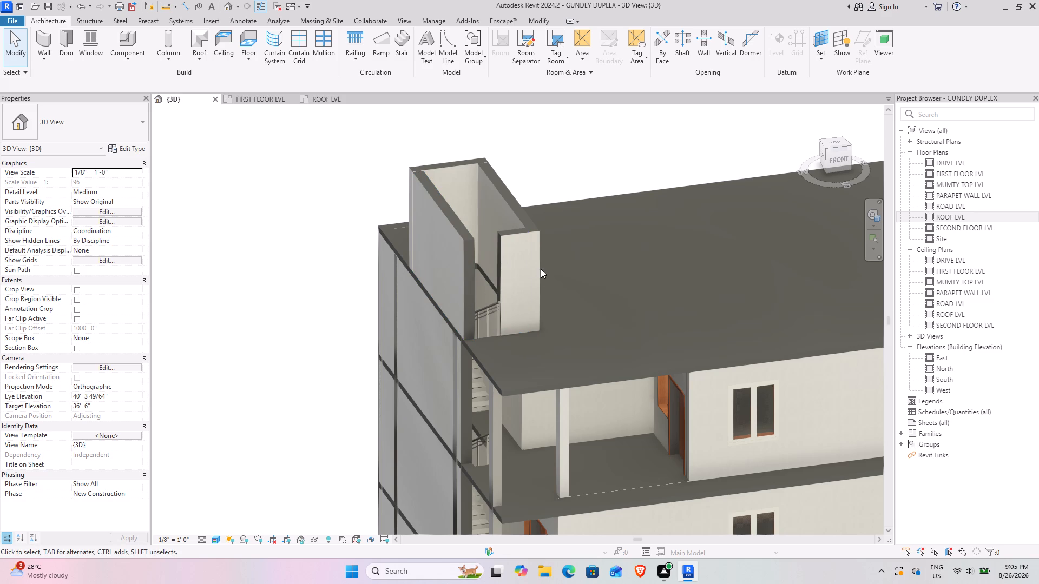
scroll(443, 262, "up", 1)
scroll(443, 262, "down", 1)
middle_click_drag(432, 265, 517, 191)
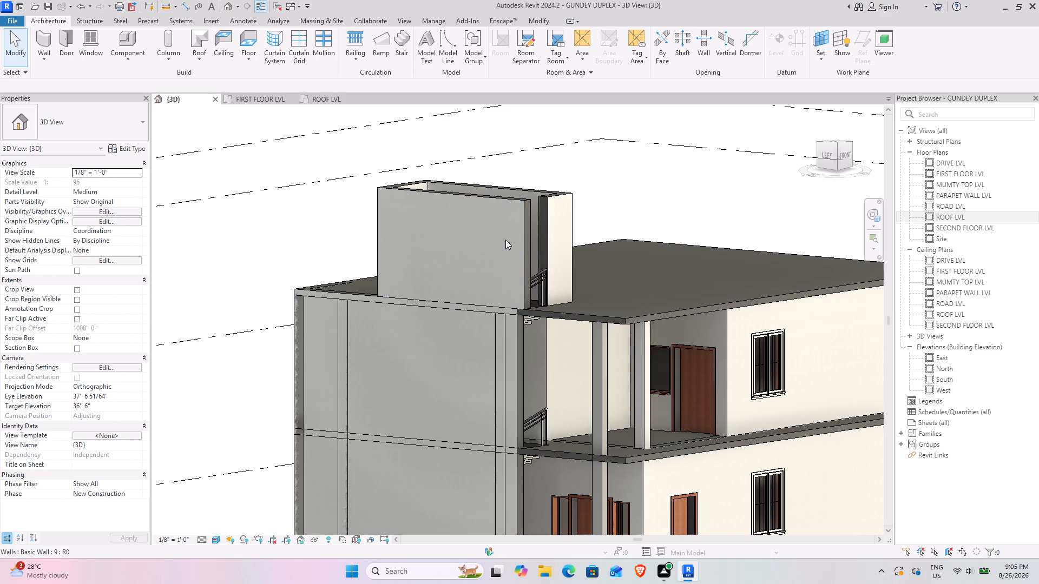
Examine the whole building with its rooftop stair enclosure from the front and stair side.
scroll(537, 286, "down", 2)
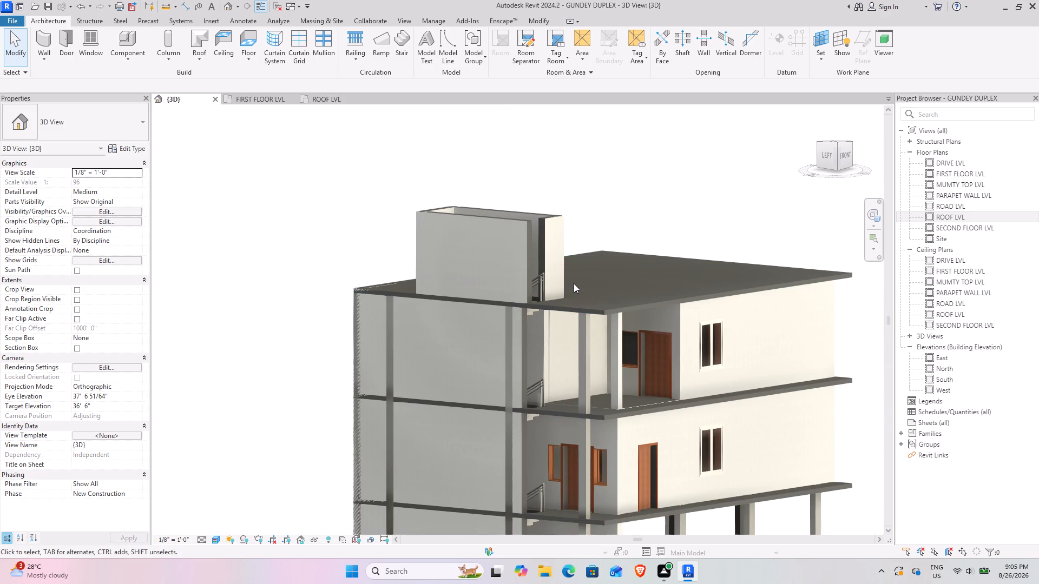
middle_click_drag(571, 282, 518, 220)
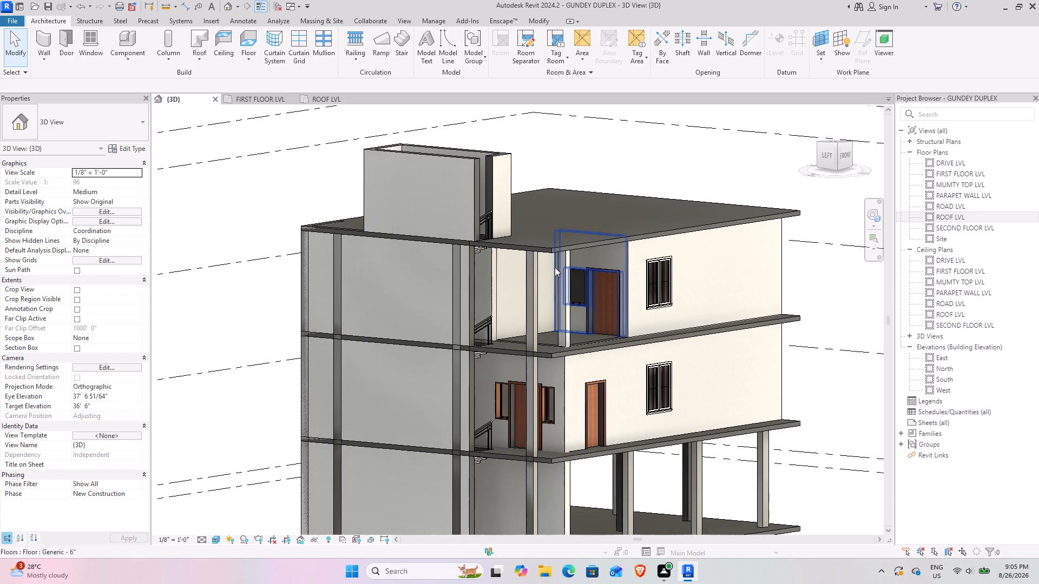
scroll(560, 296, "down", 3)
middle_click_drag(518, 294, 437, 229, "shift")
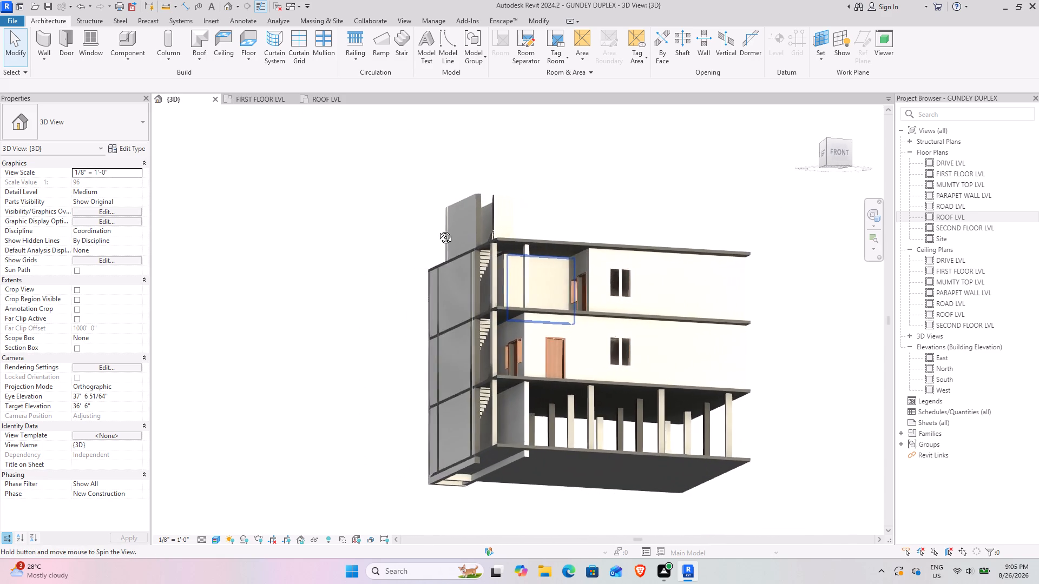
middle_click_drag(437, 229, 536, 293, "shift")
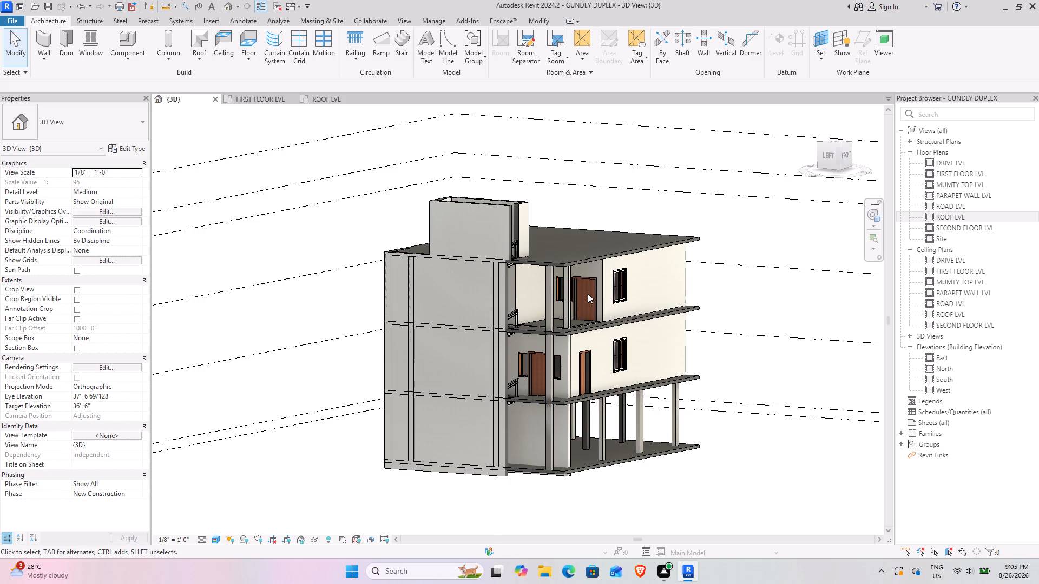
scroll(582, 248, "up", 2)
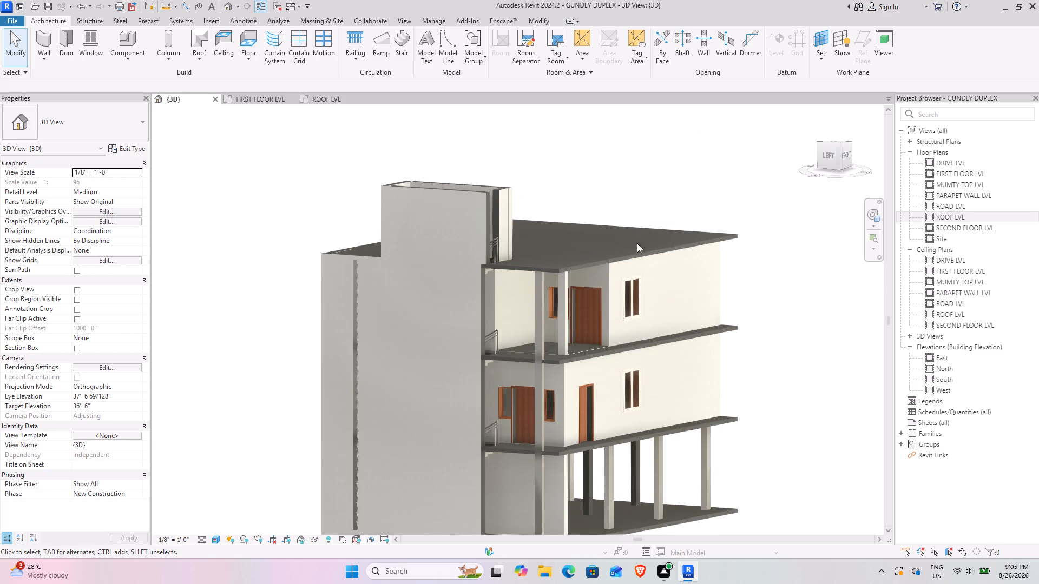
scroll(560, 267, "down", 2)
middle_click_drag(521, 275, 447, 270, "shift")
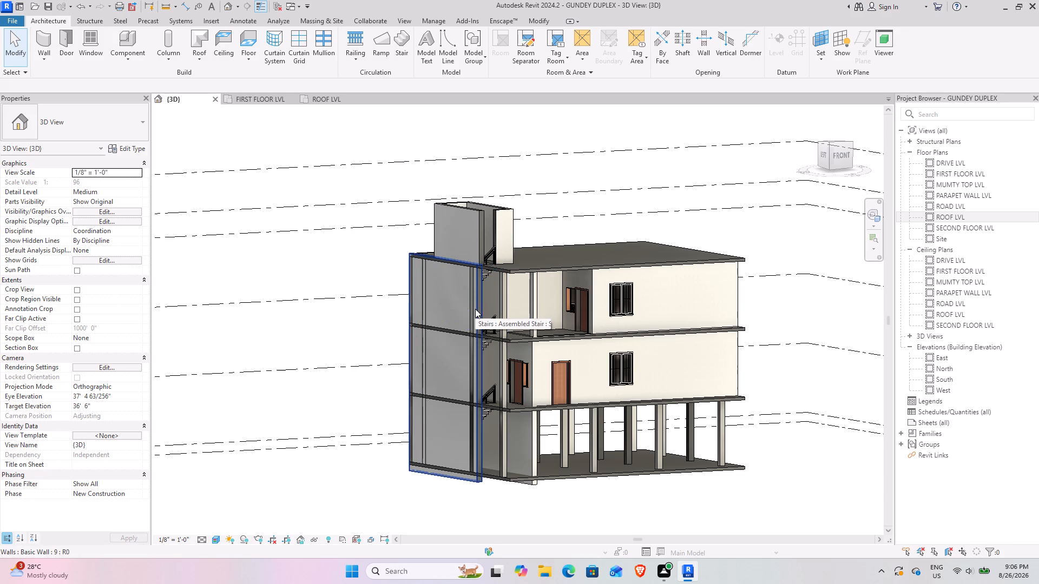
scroll(475, 309, "down", 1)
middle_click_drag(475, 308, 498, 280, "shift")
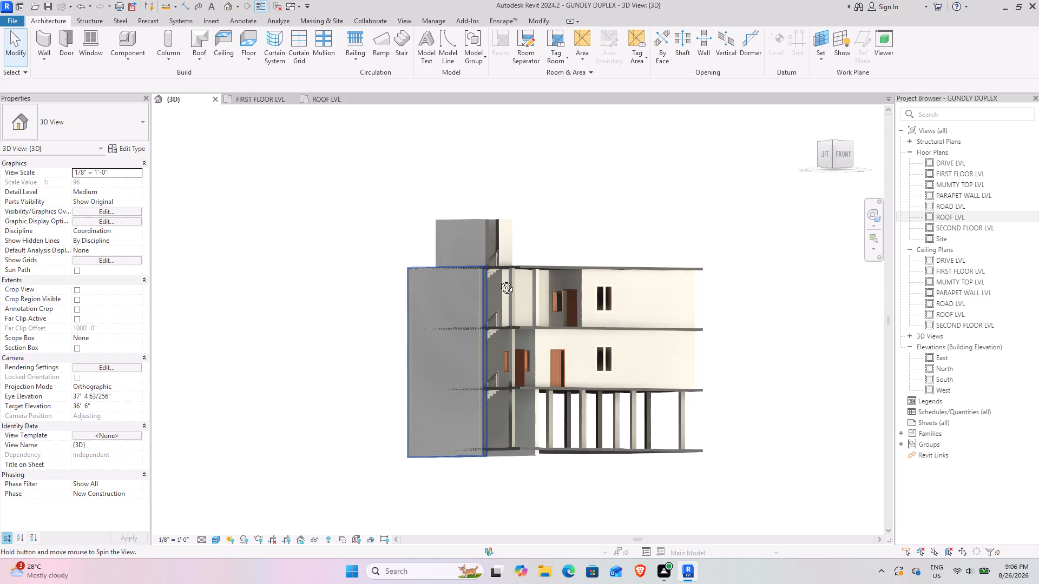
middle_click_drag(498, 280, 504, 303, "shift")
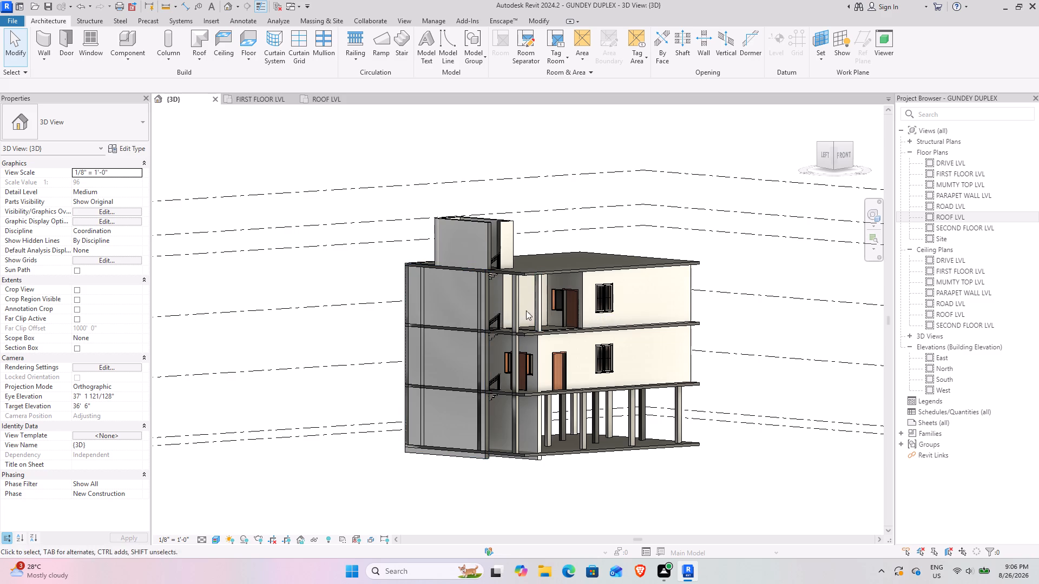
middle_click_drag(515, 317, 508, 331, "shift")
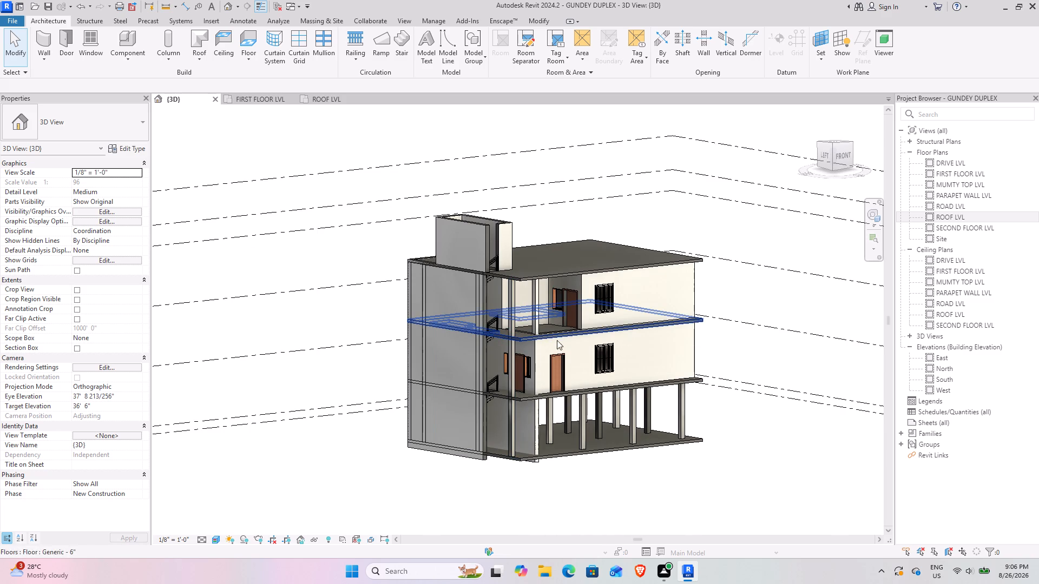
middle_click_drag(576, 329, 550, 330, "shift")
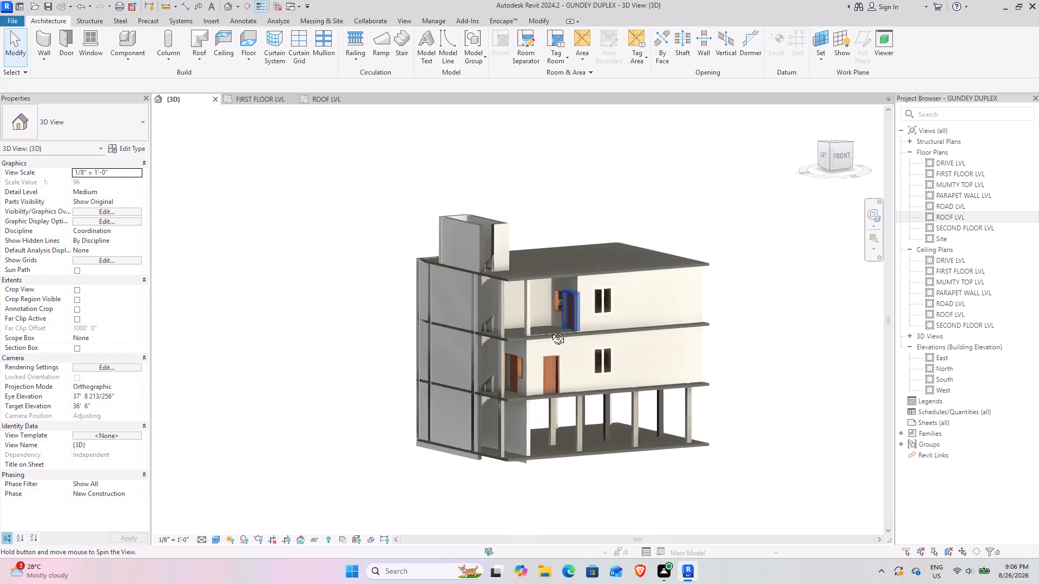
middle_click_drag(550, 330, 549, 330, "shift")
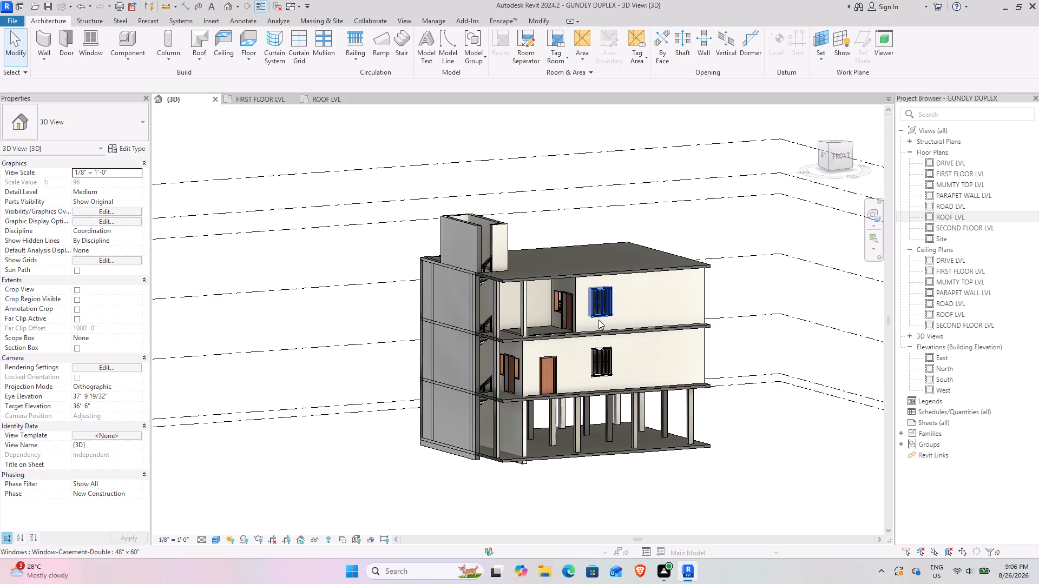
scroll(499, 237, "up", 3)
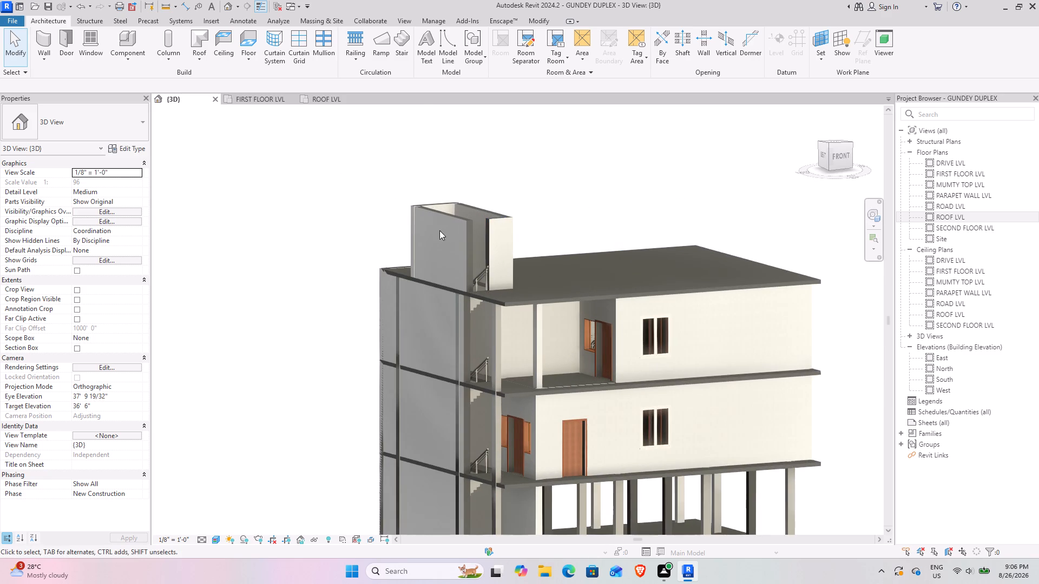
On the ROOF LVL plan, draw a type 4 wall to the parapet wall level along the stair-side edge, from the slab's upper corner to the stair enclosure.
left_click(314, 99)
scroll(492, 286, "down", 5)
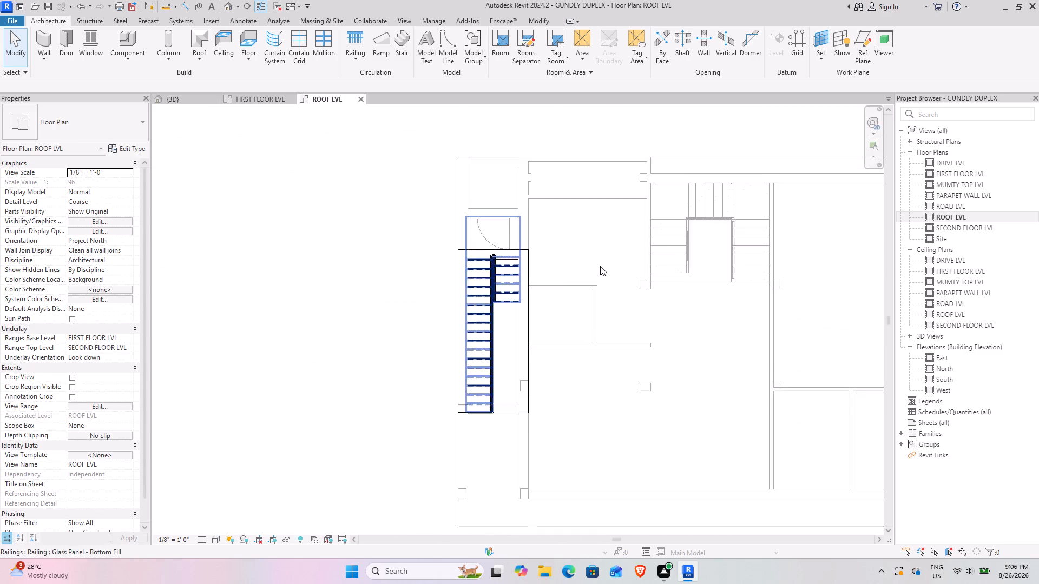
middle_click_drag(586, 265, 495, 264)
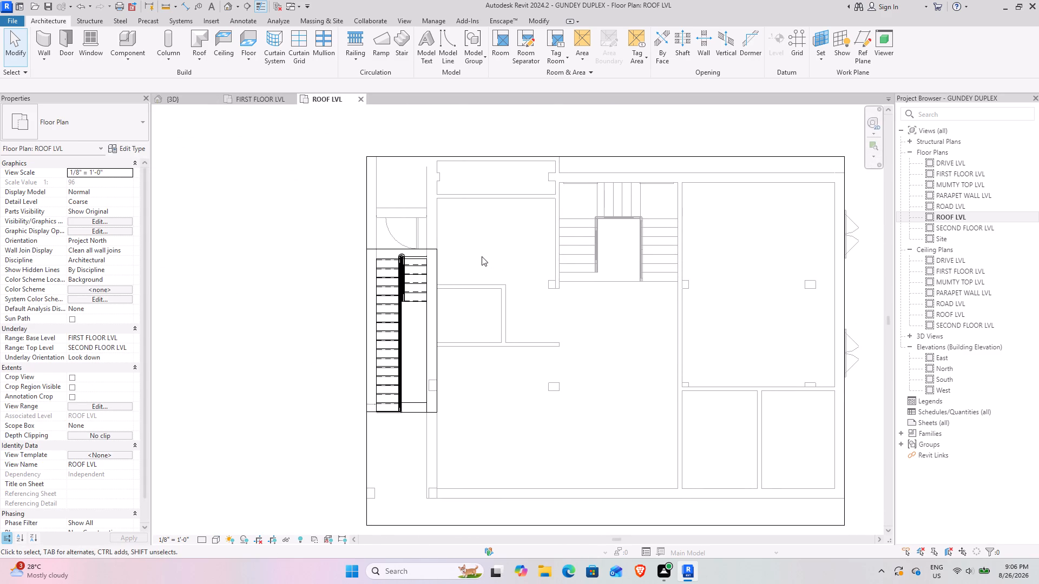
scroll(495, 257, "down", 2)
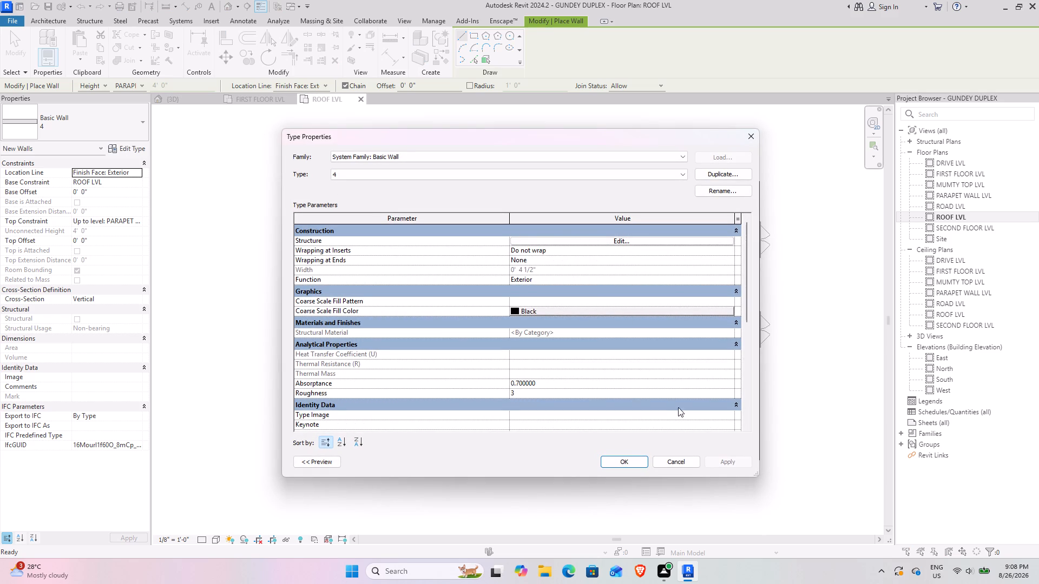
left_click(683, 457)
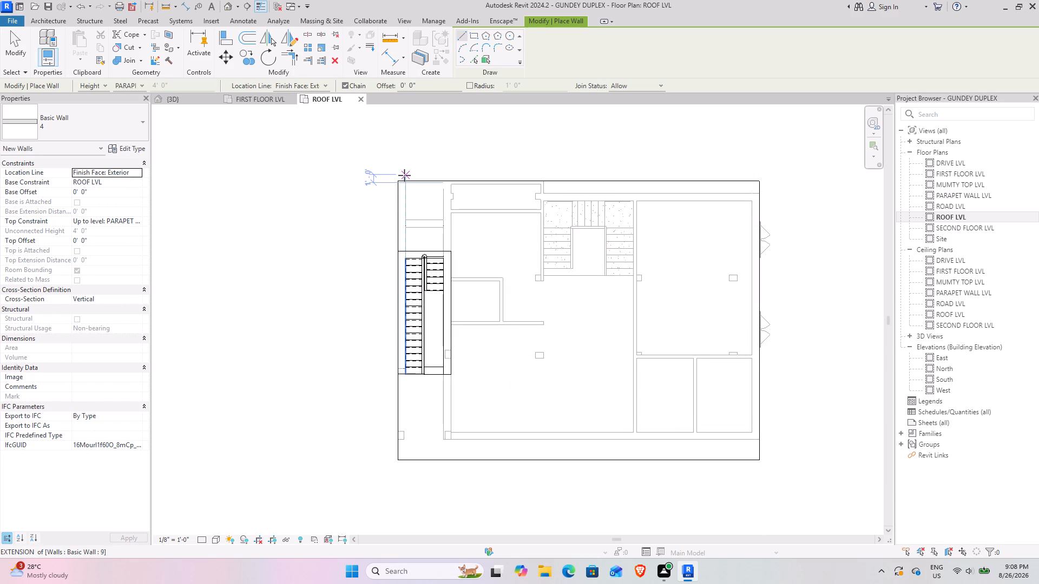
scroll(404, 175, "up", 3)
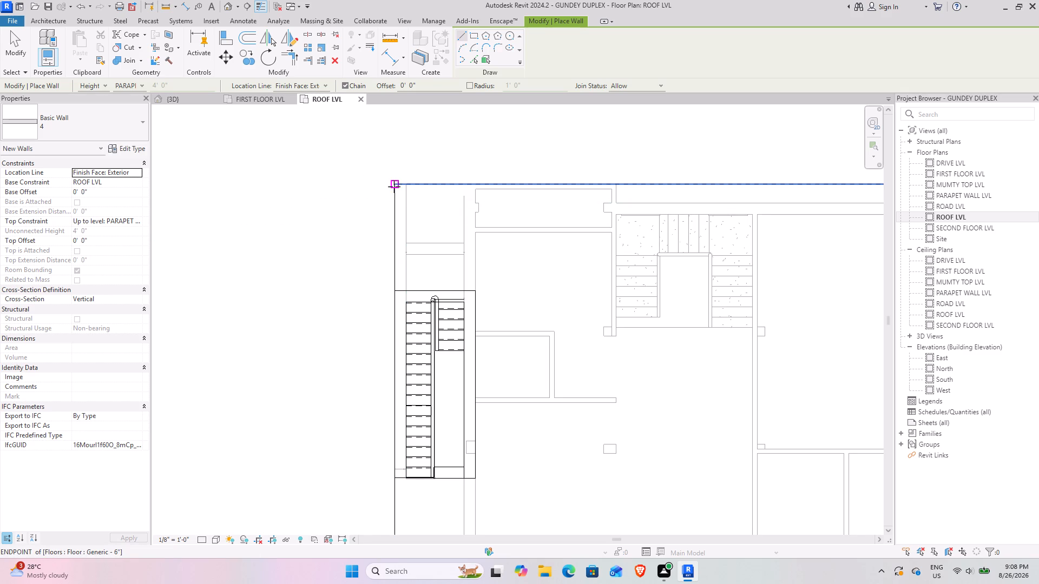
left_click(394, 183)
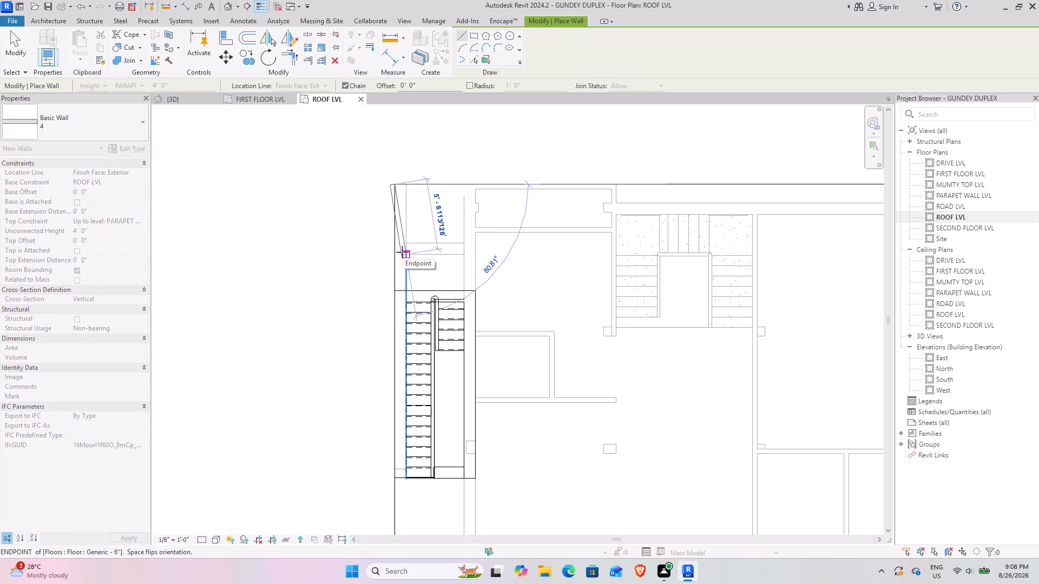
key("space")
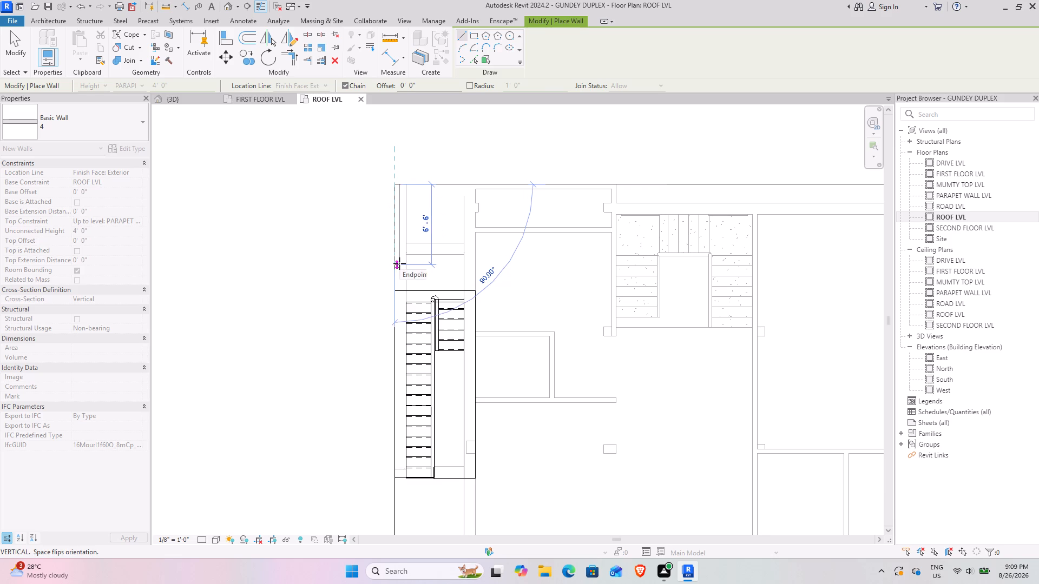
left_click(394, 289)
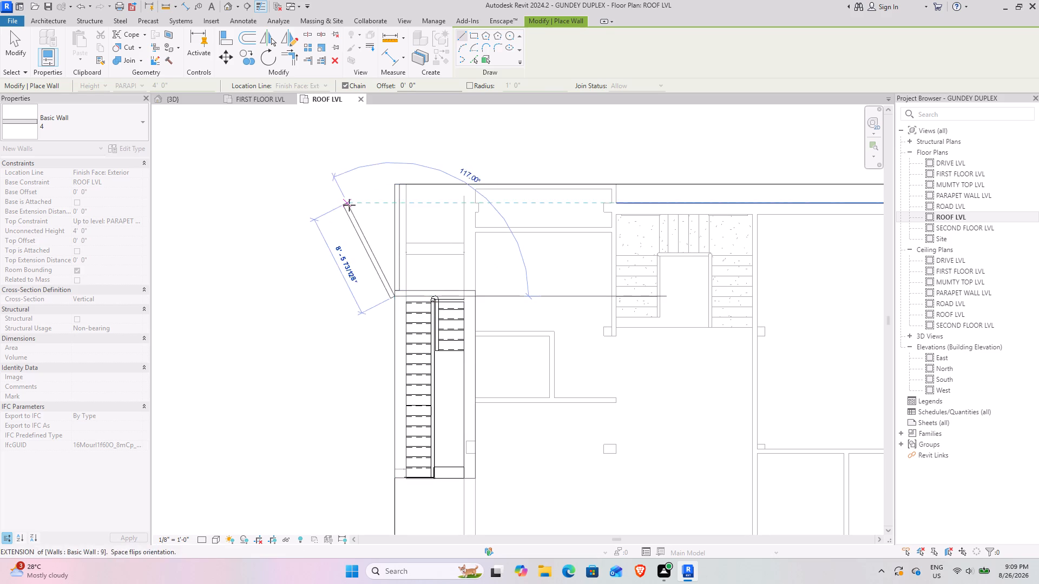
key("Escape")
Draw chained type 4 parapet walls along the roof slab's upper edge, about 43'-11 1/2", and its far side edge, about 34'-6".
scroll(403, 183, "up", 5)
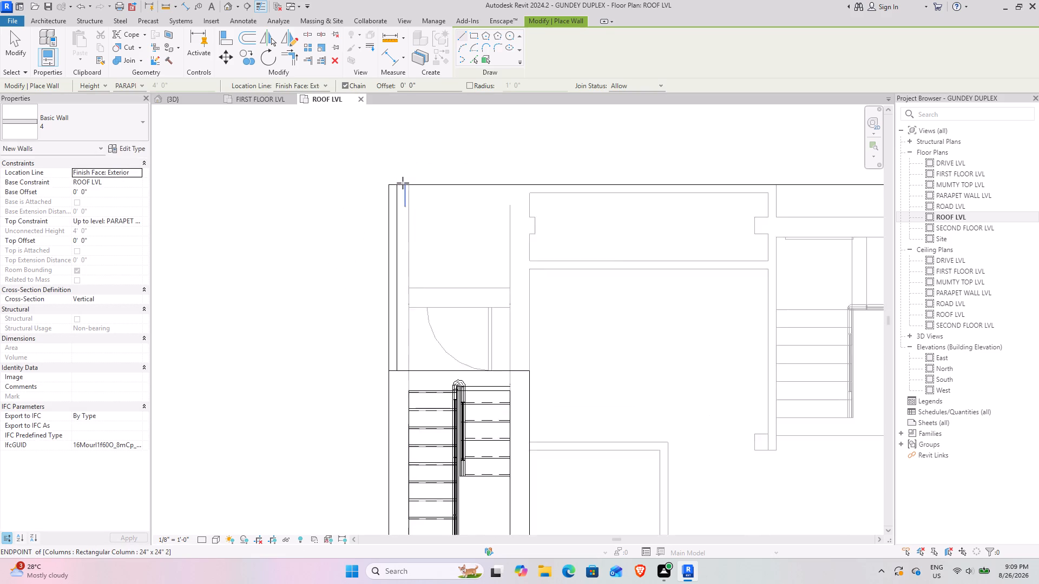
scroll(403, 183, "up", 1)
left_click(394, 183)
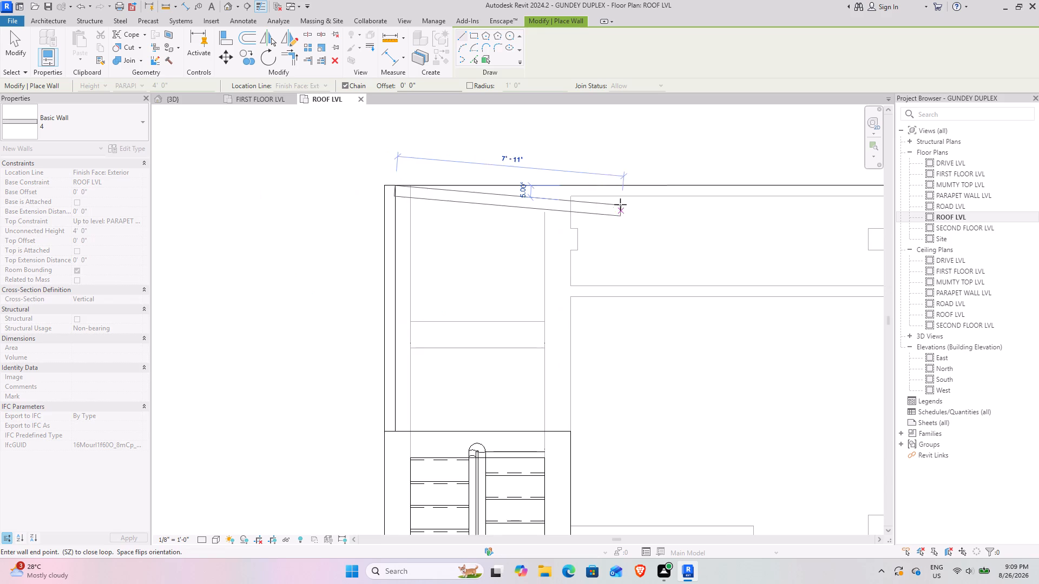
scroll(620, 204, "down", 4)
middle_click_drag(774, 207, 328, 268)
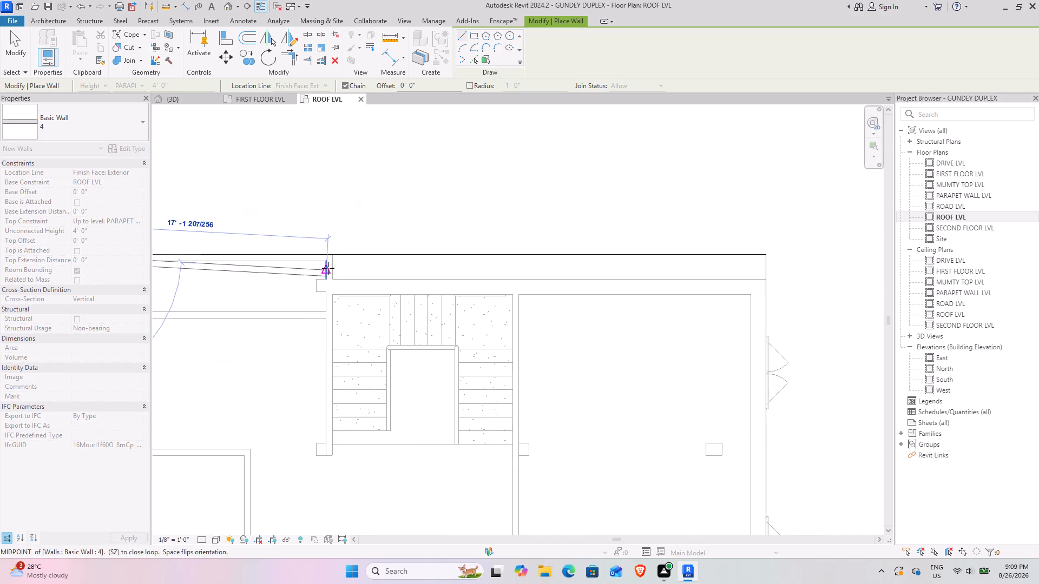
left_click(766, 251)
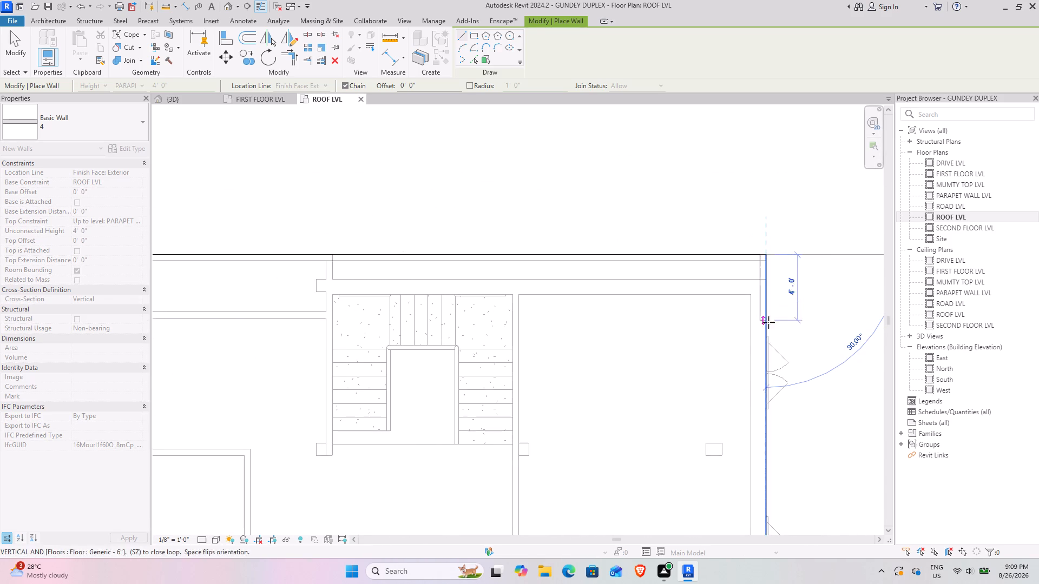
scroll(760, 429, "down", 2)
middle_click_drag(751, 429, 738, 403)
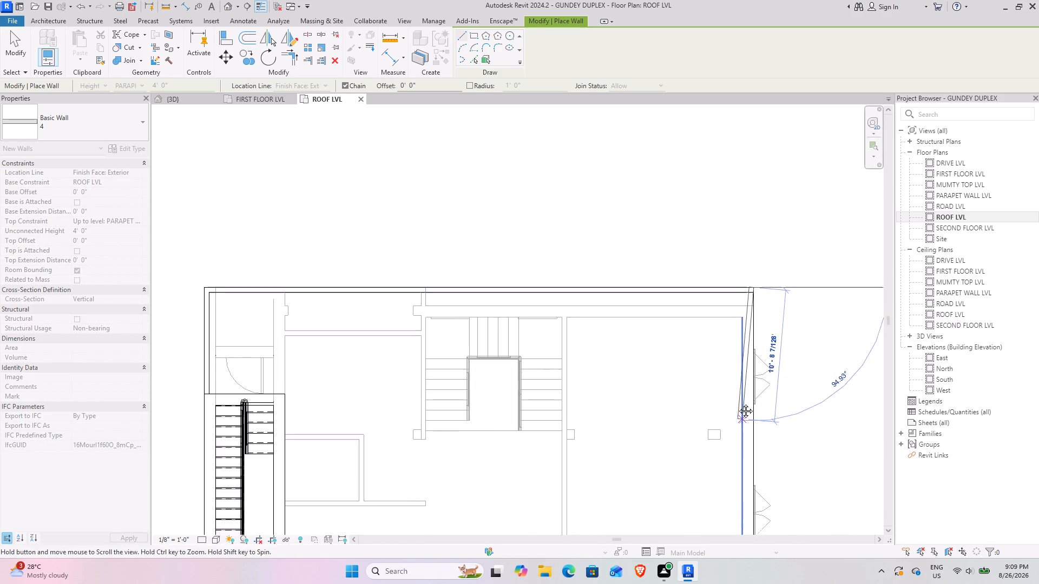
middle_click_drag(738, 403, 702, 264)
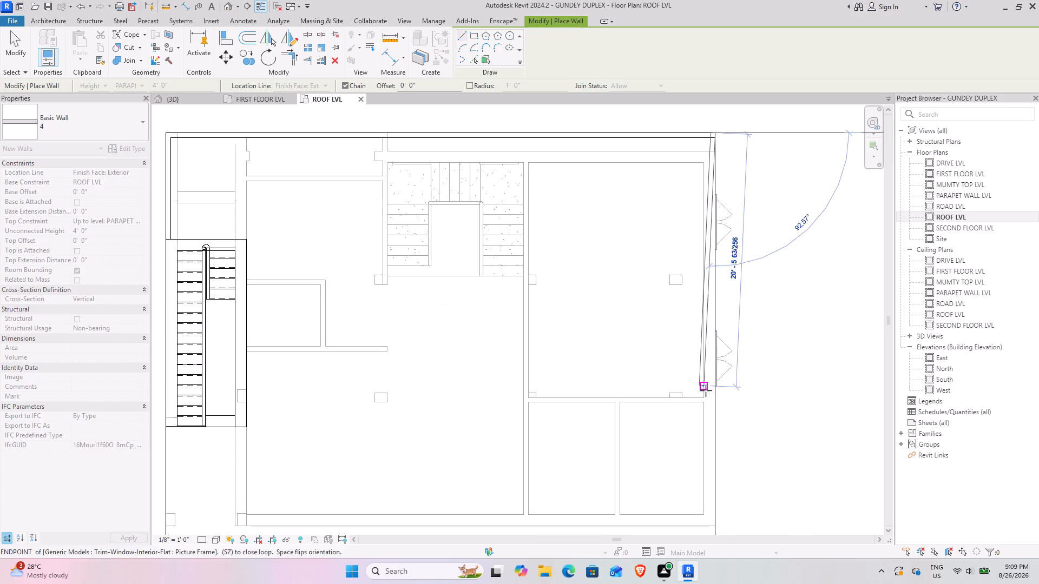
middle_click_drag(693, 420, 696, 246)
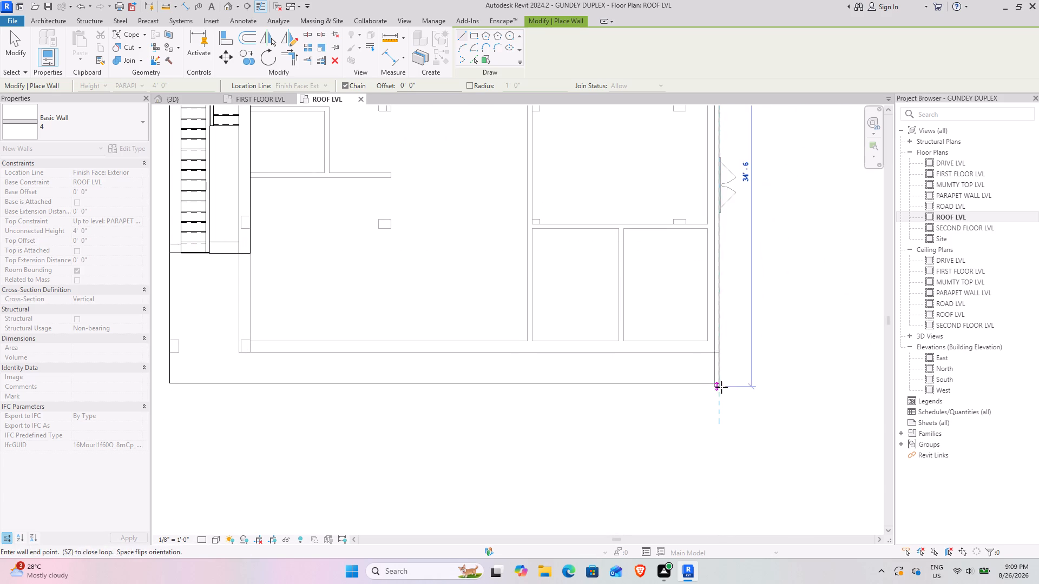
left_click(720, 386)
Continue the parapet along the roof slab's lower edge, about 44'-4", and back up the stair-side edge to the stair enclosure.
middle_click_drag(455, 397, 664, 397)
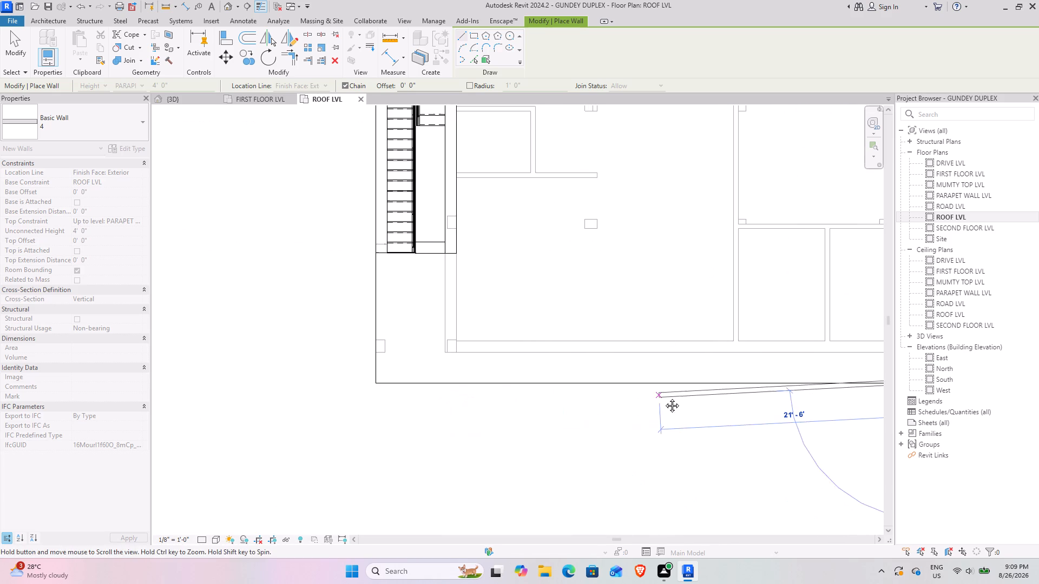
middle_click_drag(664, 397, 665, 397)
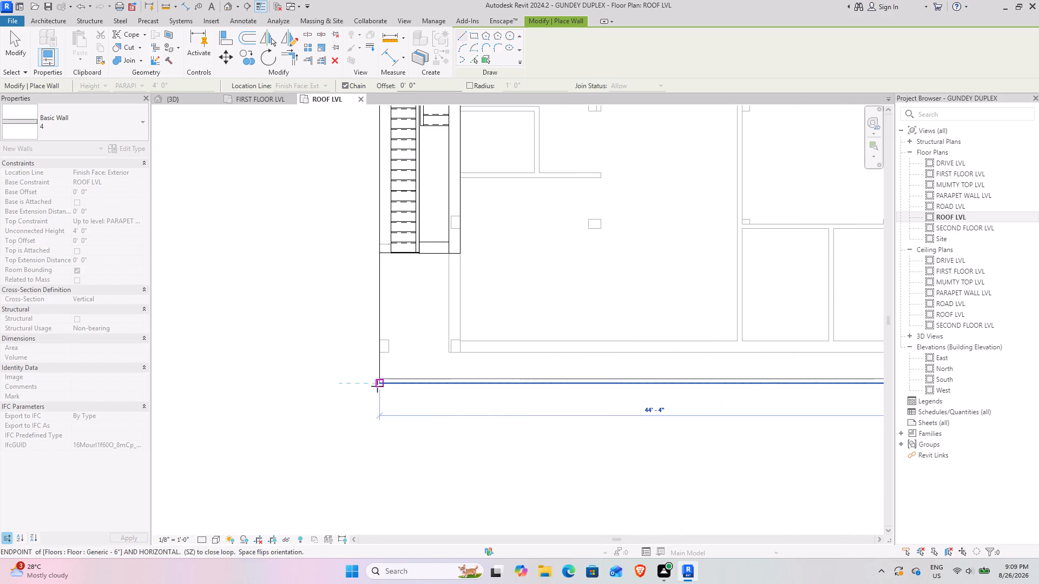
left_click(377, 386)
left_click(375, 256)
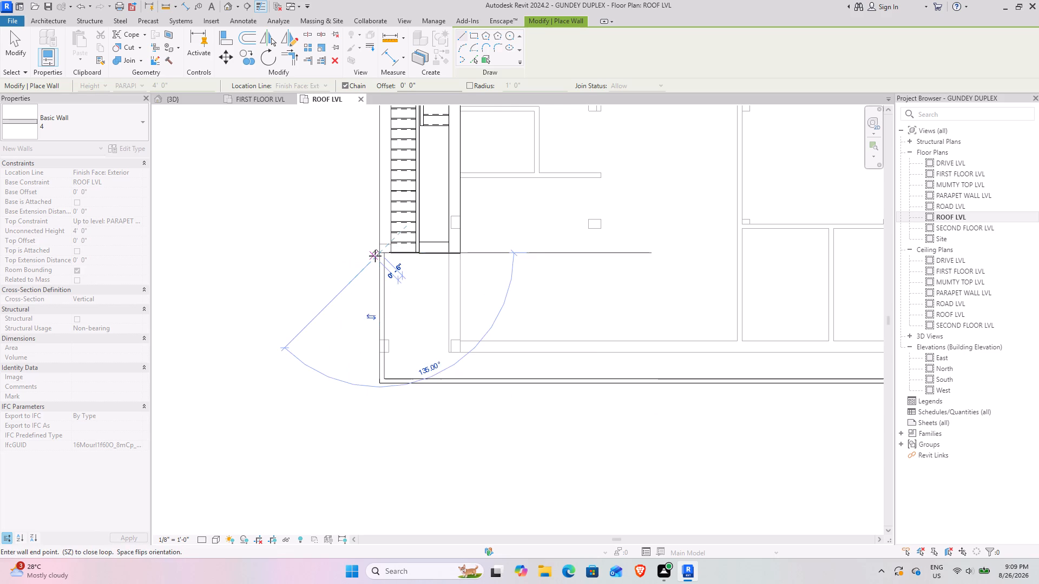
key("Escape")
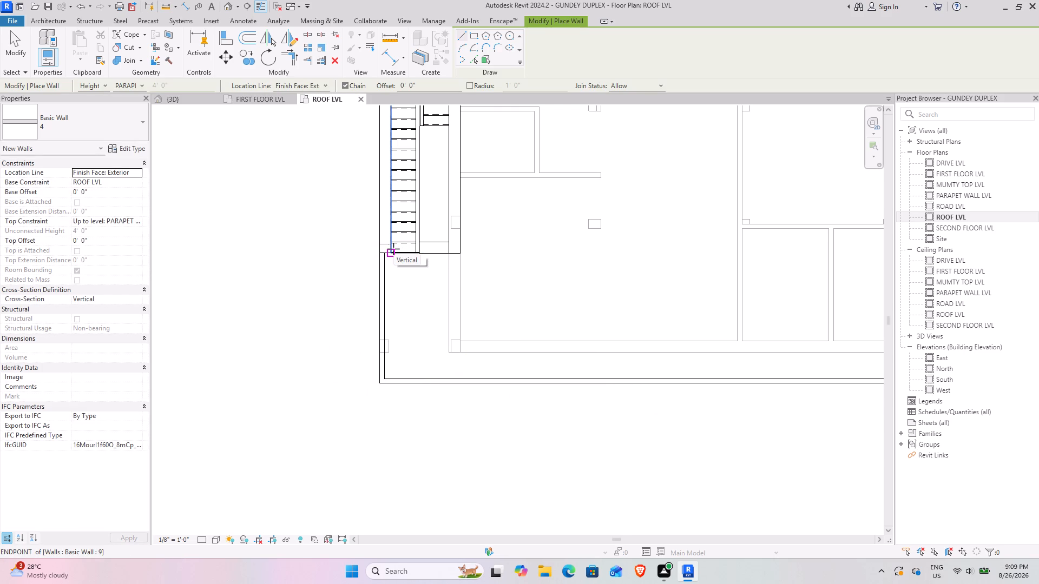
key("Escape")
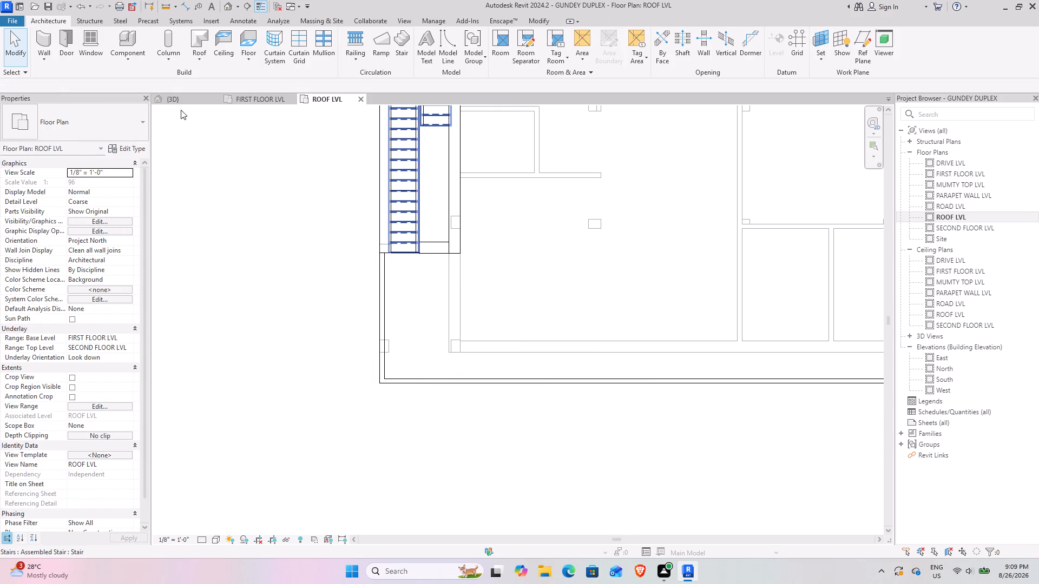
Examine the parapet walls around the roof and stair enclosure in the 3D view from the stair side and above.
left_click(173, 95)
scroll(426, 251, "down", 2)
middle_click_drag(431, 253, 526, 307, "shift")
middle_click_drag(568, 302, 560, 300, "shift")
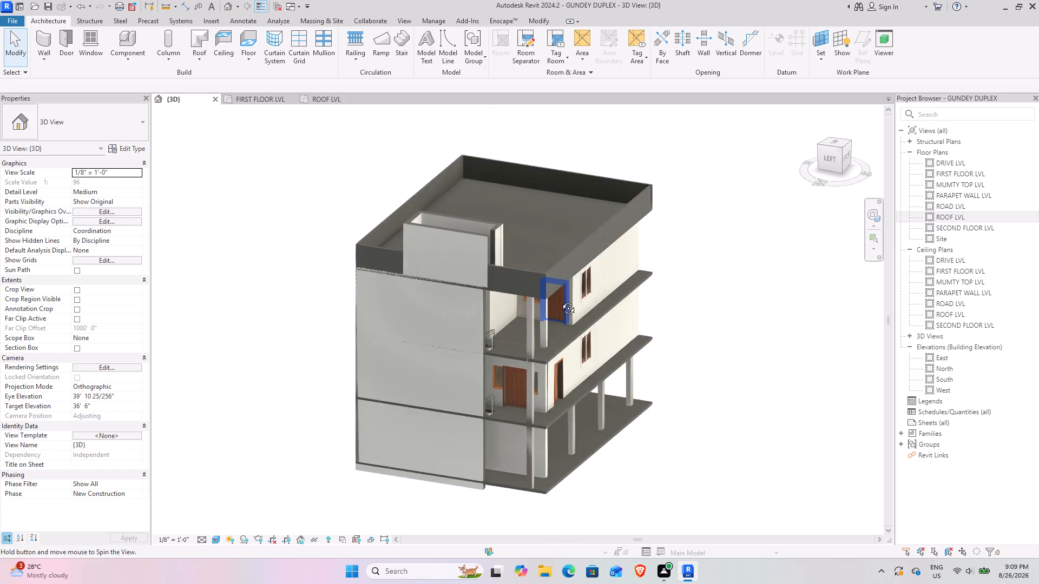
middle_click_drag(560, 300, 543, 288, "shift")
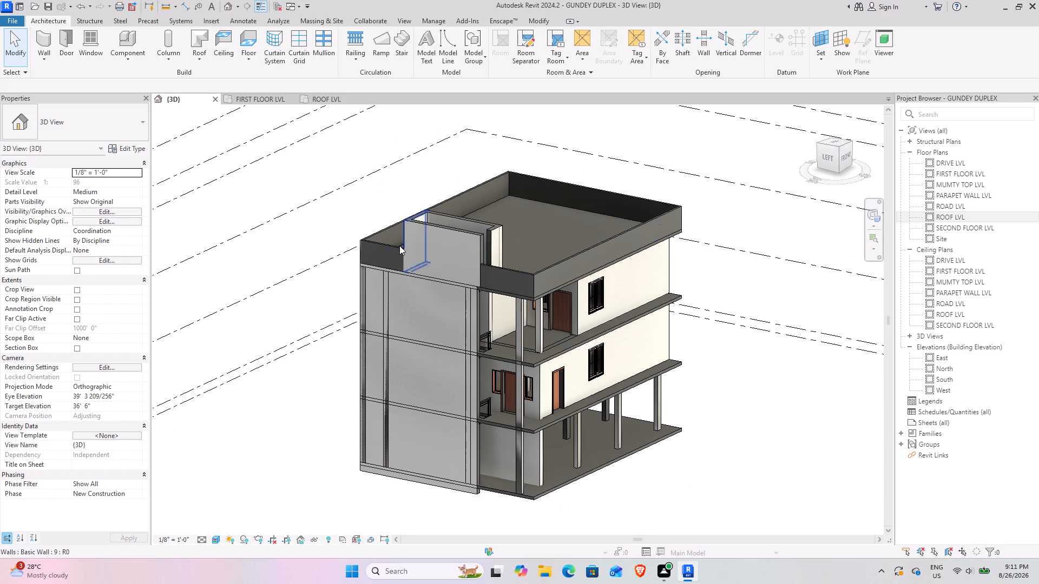
scroll(452, 253, "down", 2)
scroll(463, 244, "up", 5)
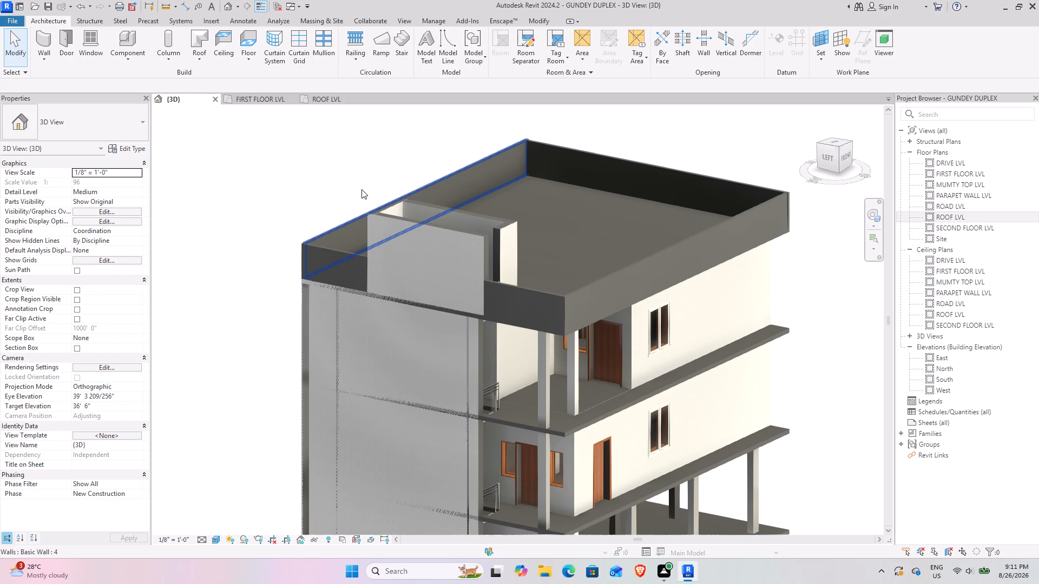
Add two layers to the structure of parapet wall type 4, placing one outside the exterior core boundary and one outside the interior core boundary.
scroll(518, 239, "up", 3)
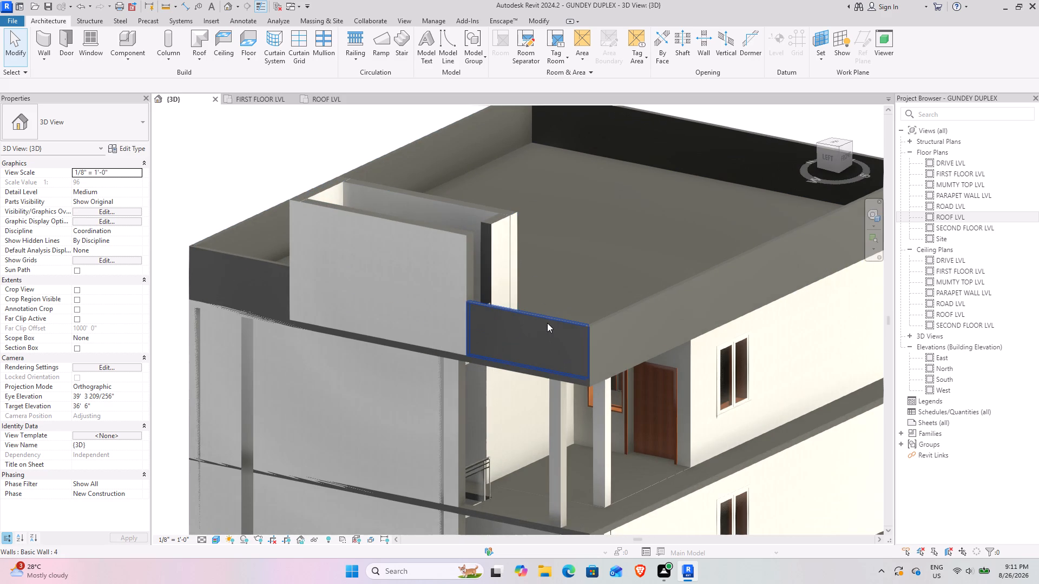
left_click(546, 322)
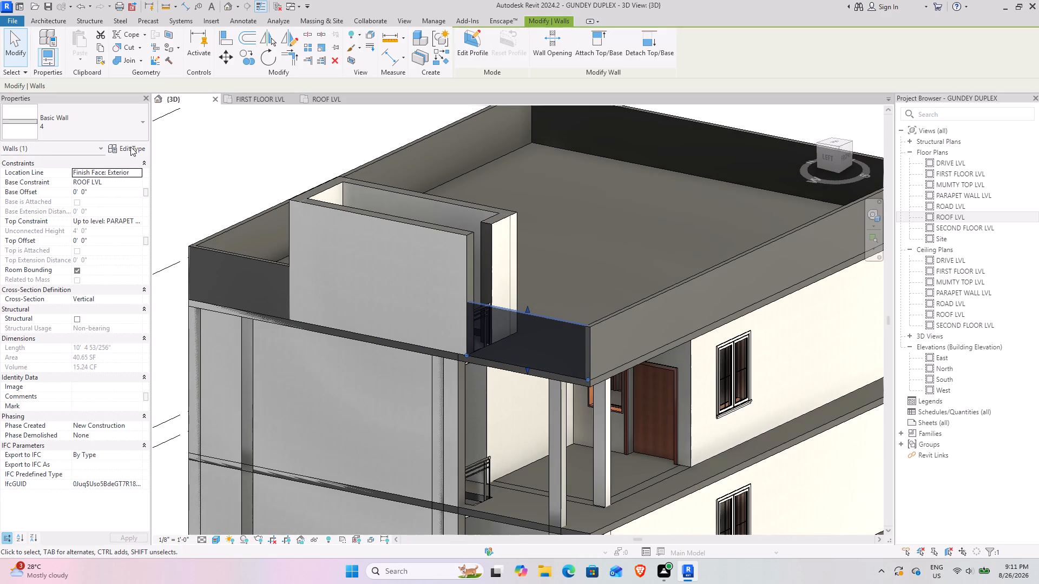
left_click(130, 147)
left_click(558, 240)
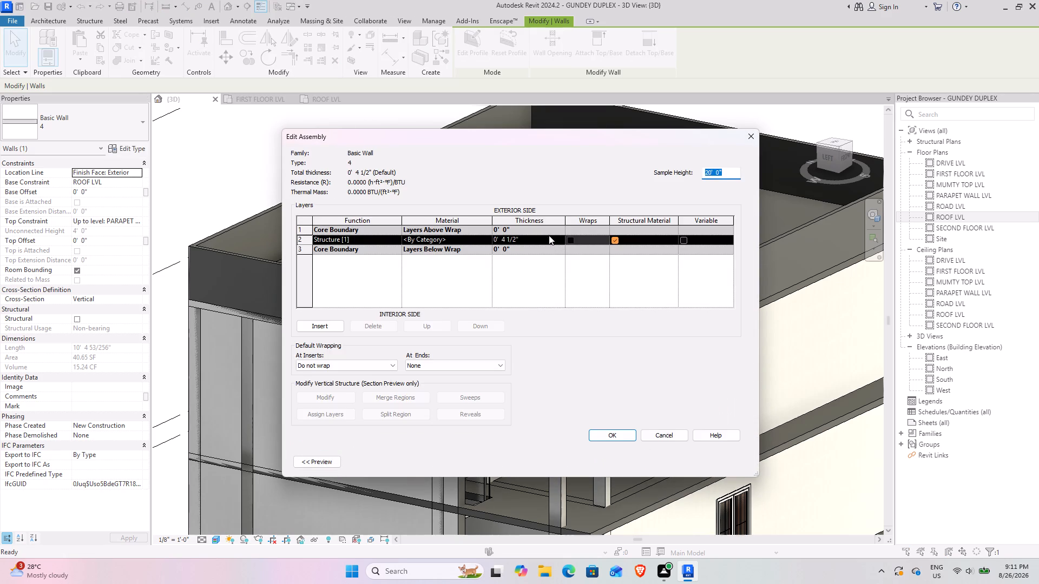
double_click(317, 328)
left_click(367, 250)
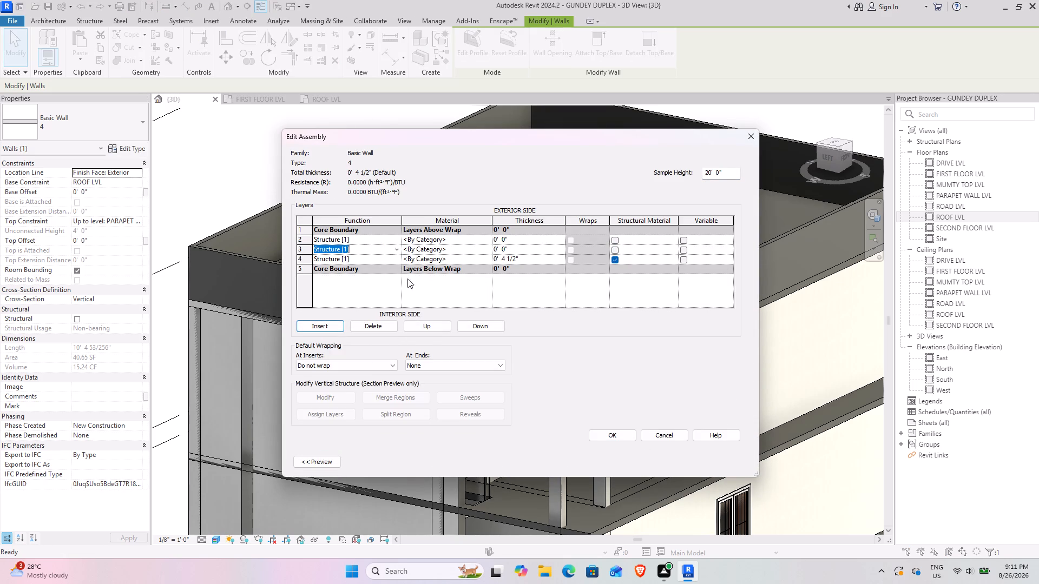
double_click(425, 328)
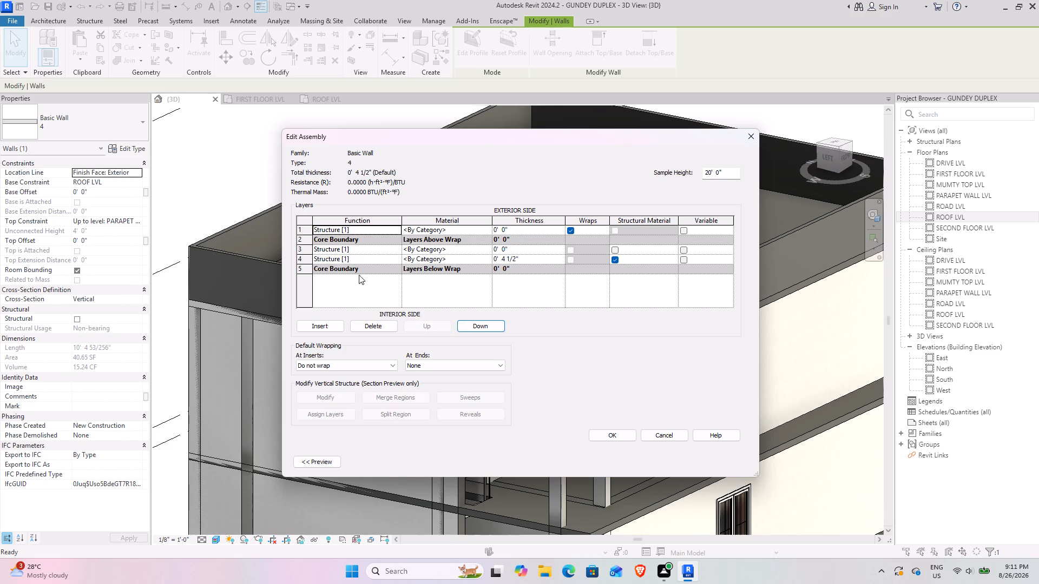
left_click(352, 249)
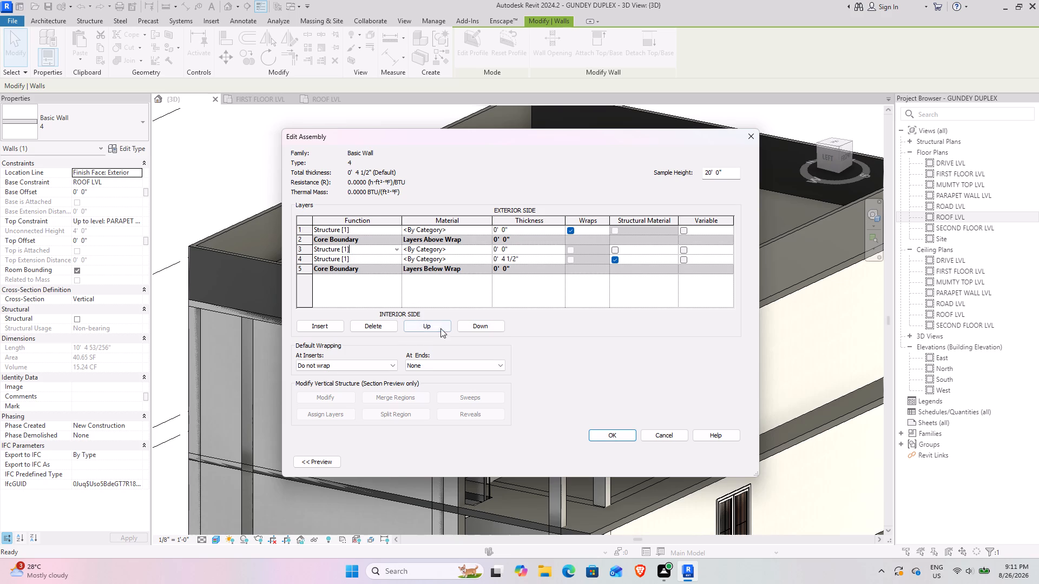
double_click(481, 325)
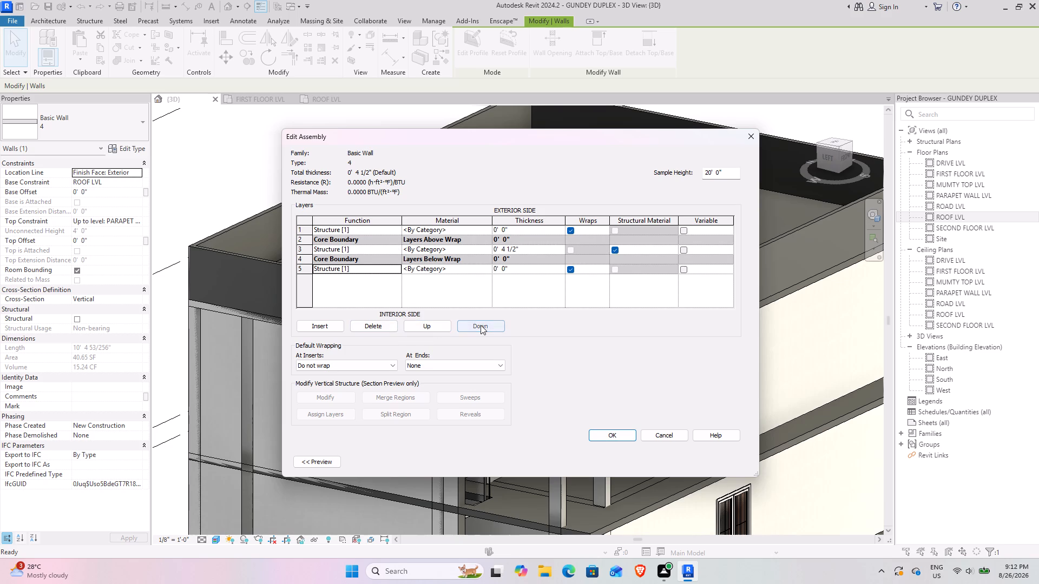
Set the thickness of both the interior and exterior outer layers of wall type 4 to 1".
left_click(518, 273)
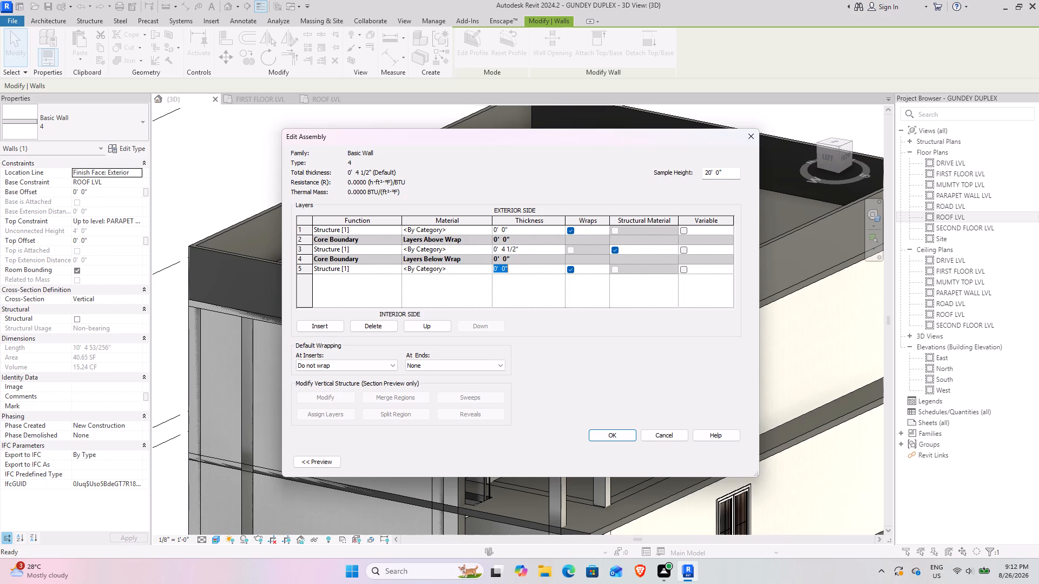
type("1\"")
key("Return")
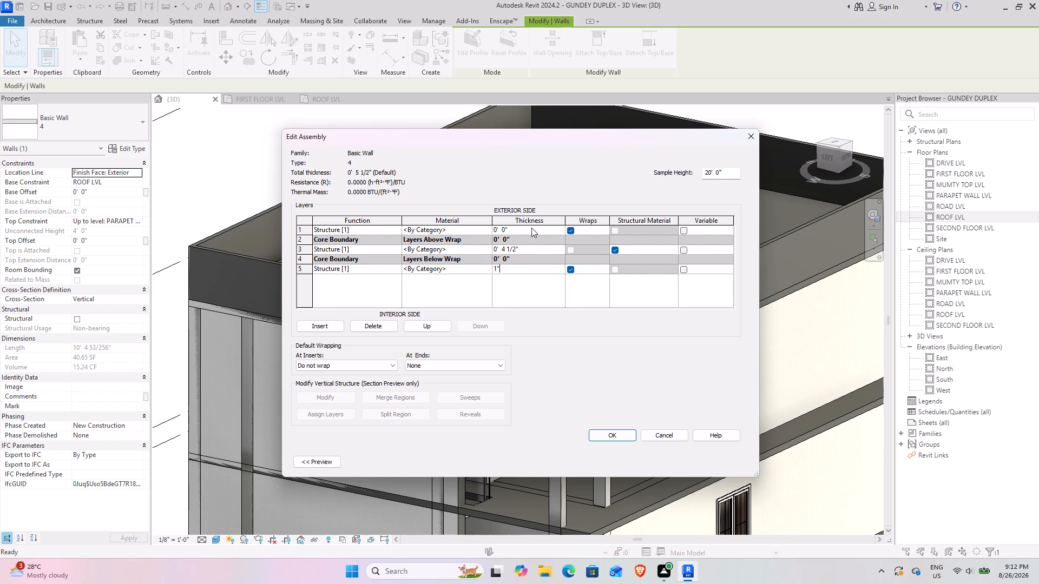
left_click(531, 228)
type("1\"")
key("Return")
Assign Gypsum Wall Board to the exterior and interior layers of wall type 4 and apply the type changes.
left_click(453, 229)
left_click(484, 230)
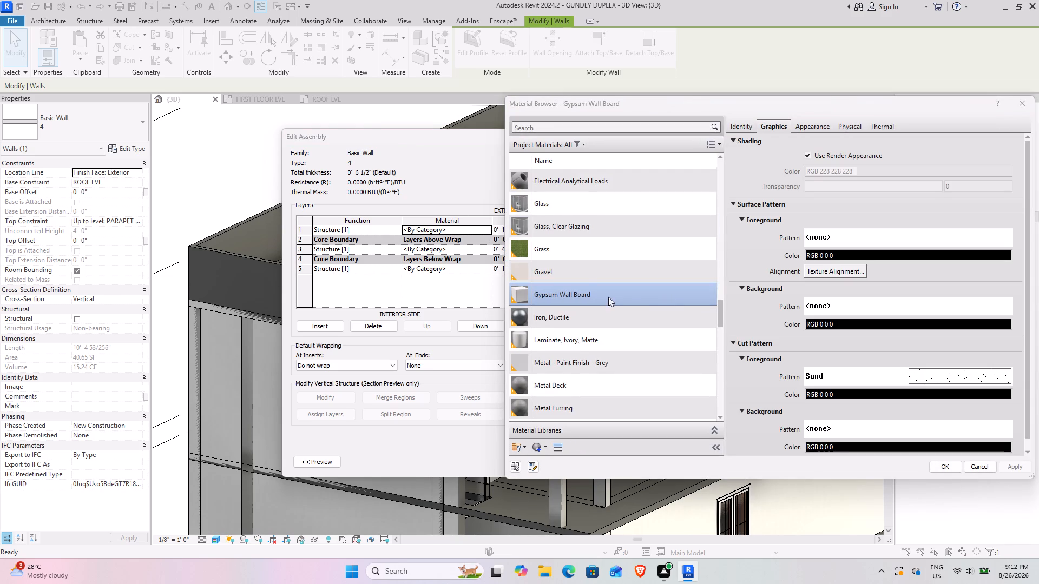
left_click(956, 466)
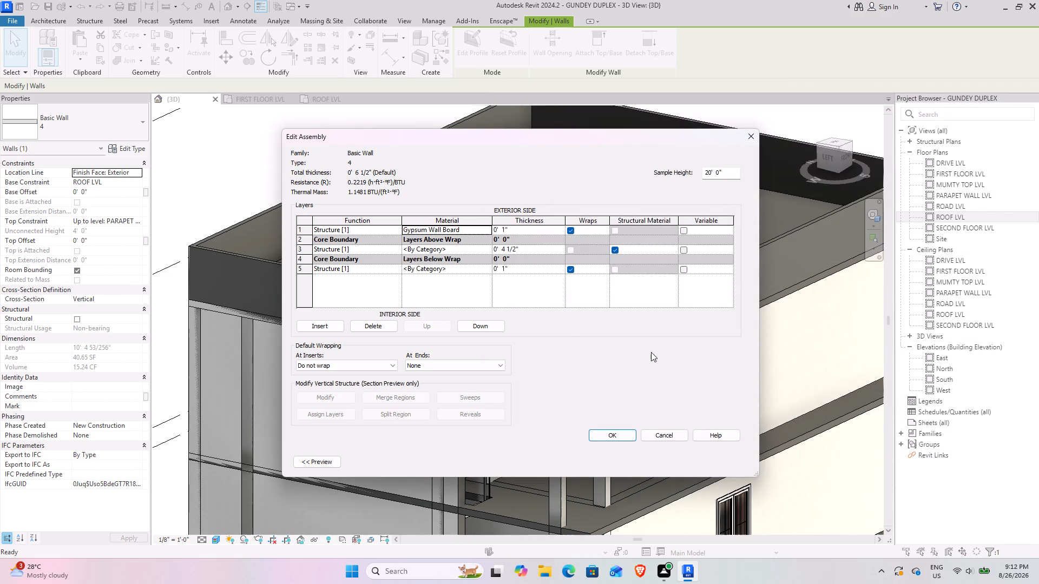
left_click(483, 270)
left_click(488, 270)
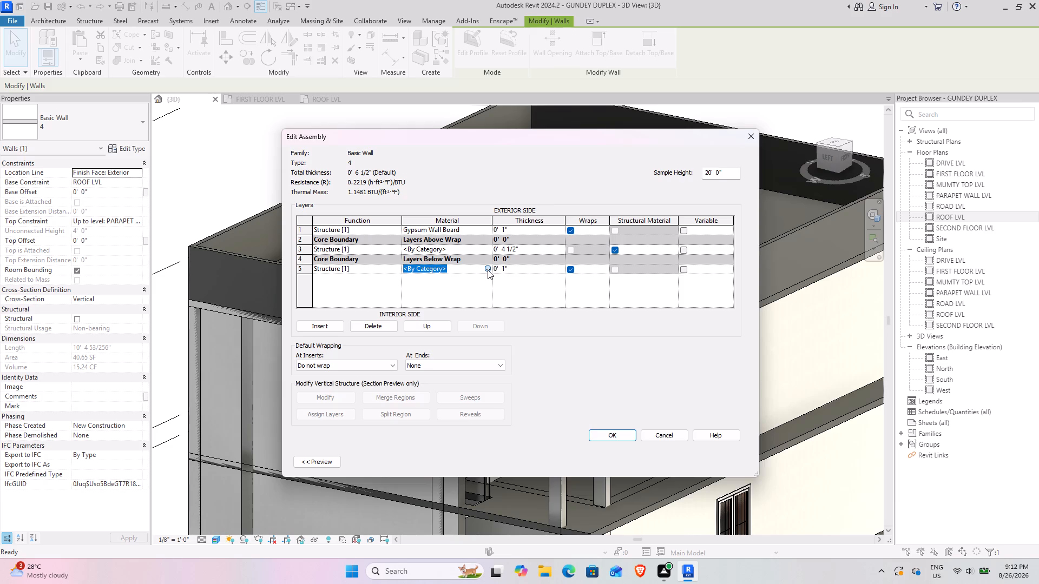
left_click(941, 468)
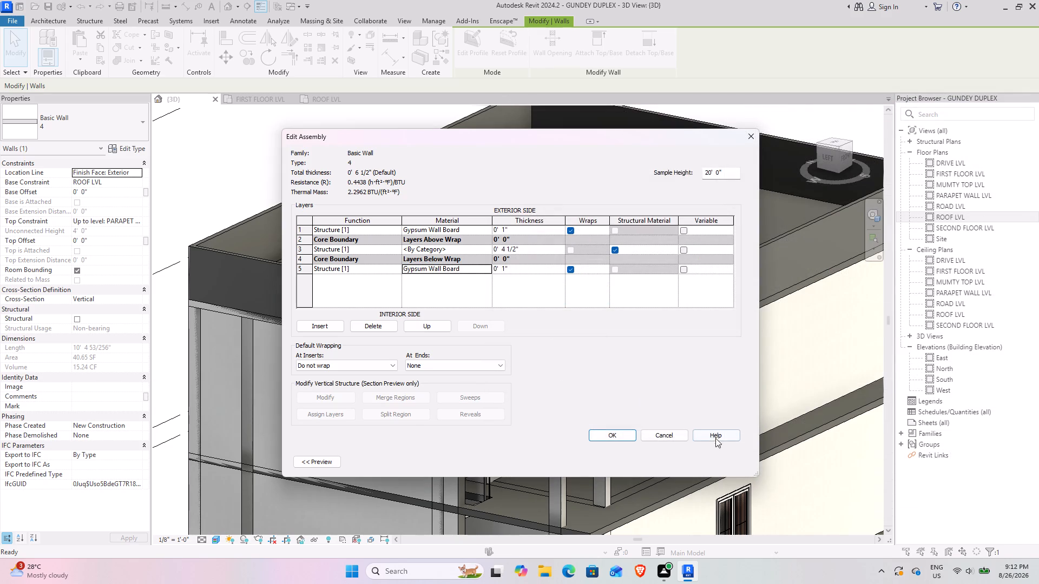
left_click(627, 435)
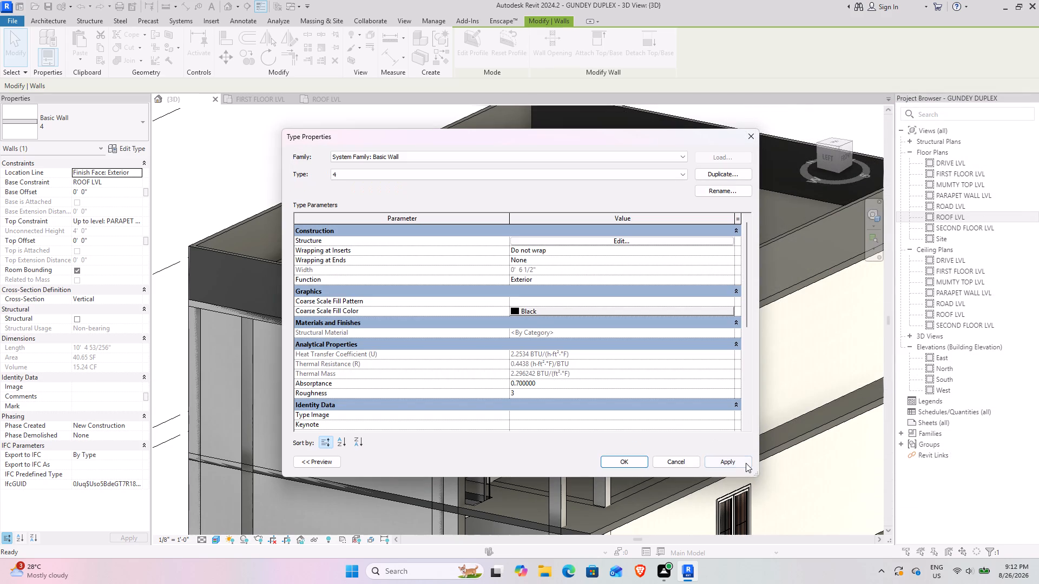
left_click(739, 464)
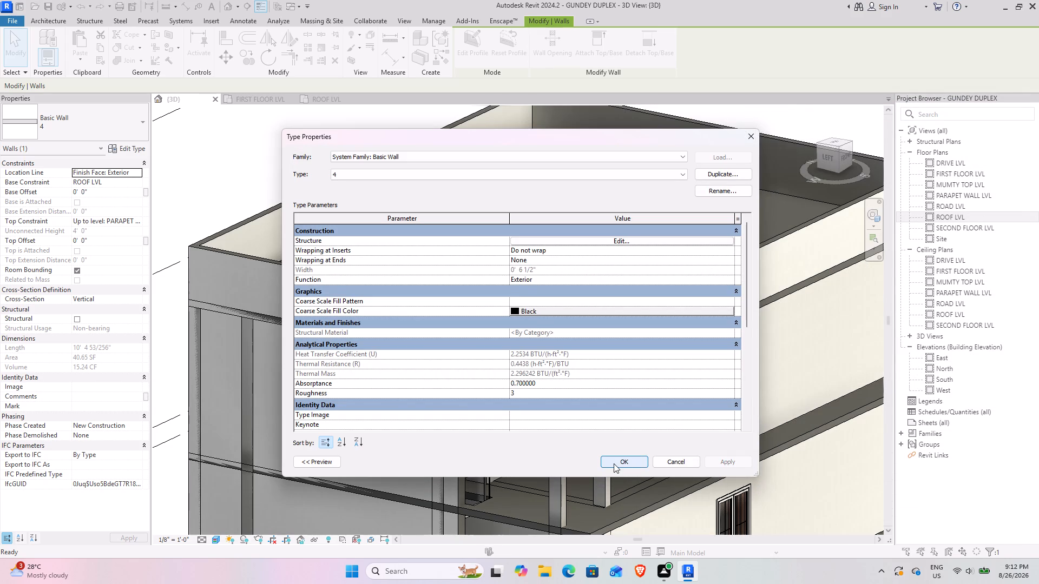
left_click(626, 459)
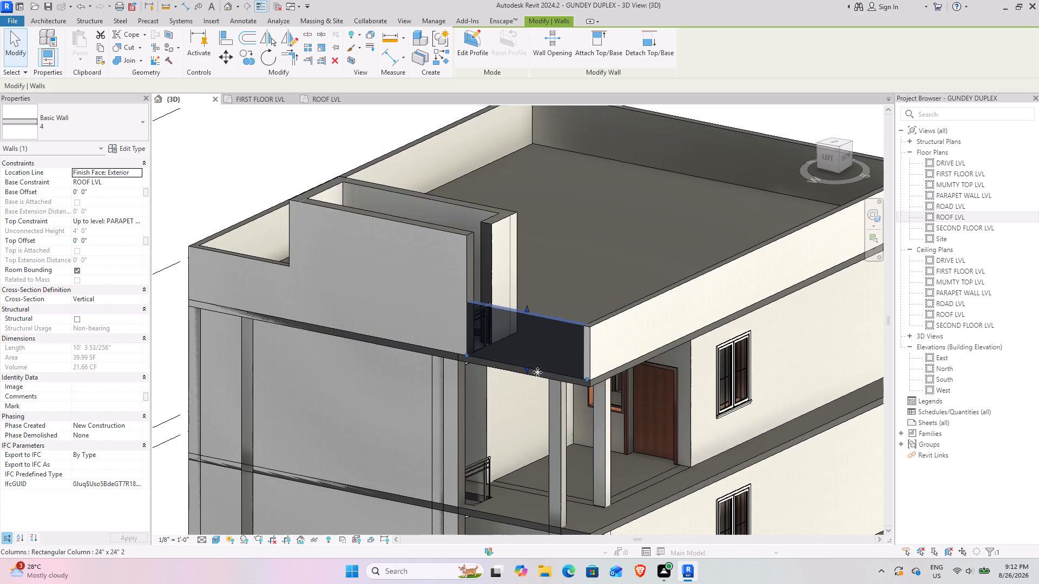
left_click(586, 251)
Examine the layered parapet walls and stair enclosure in 3D from the front, the stair side and the back.
scroll(565, 253, "down", 3)
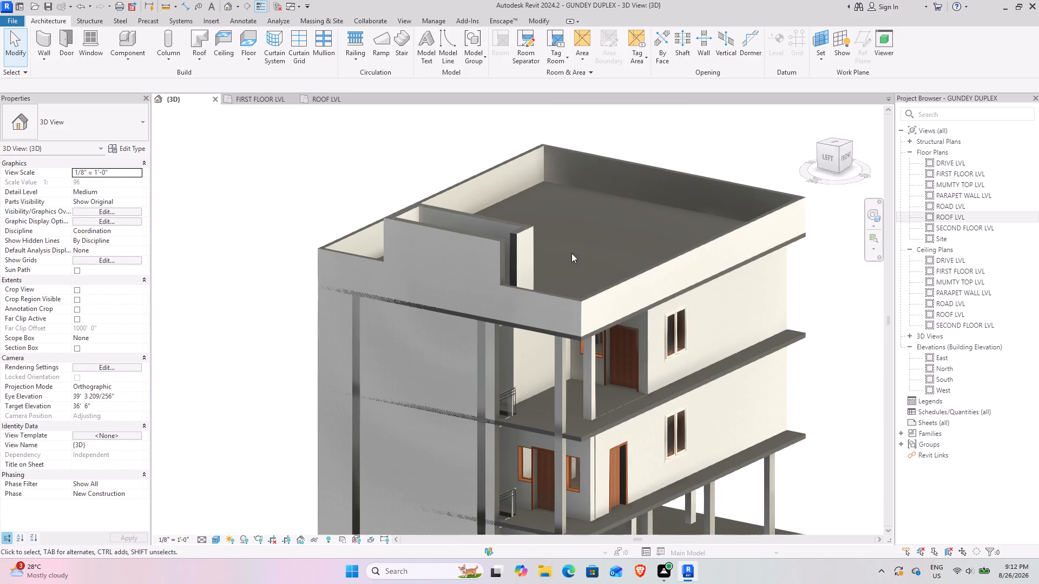
middle_click_drag(574, 252, 433, 225, "shift")
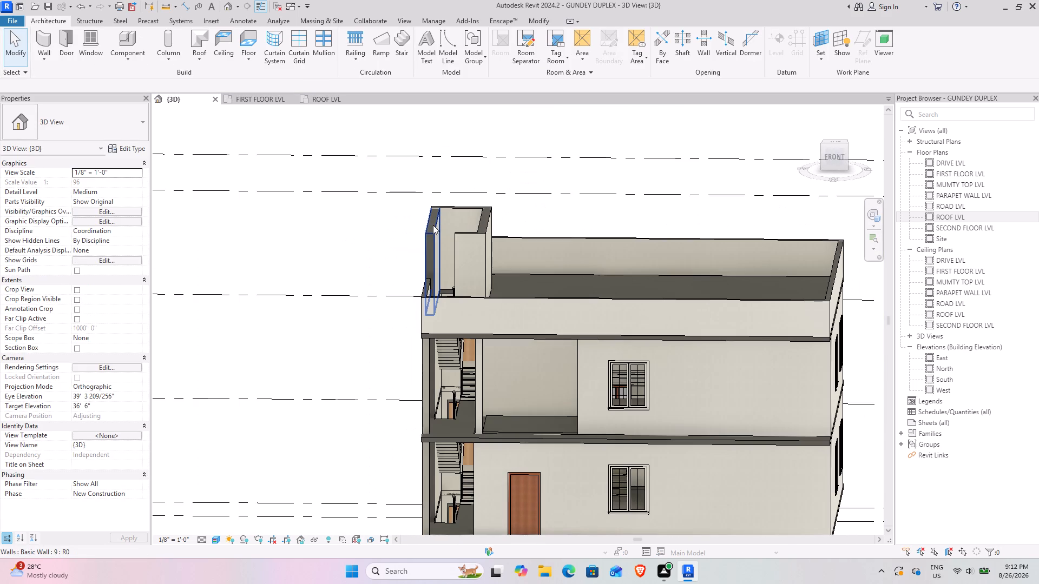
scroll(433, 225, "down", 2)
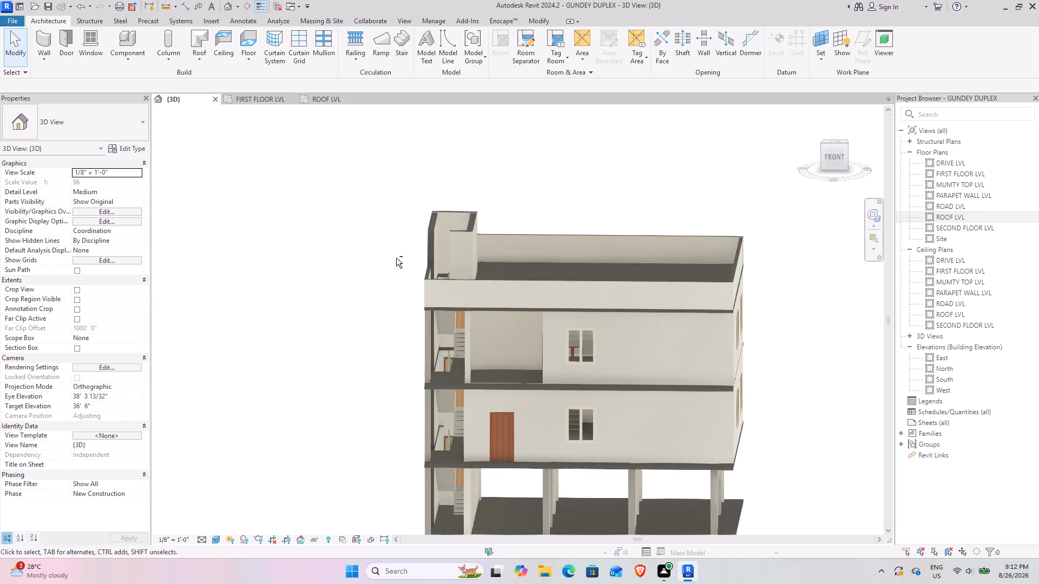
middle_click_drag(396, 258, 508, 225, "shift")
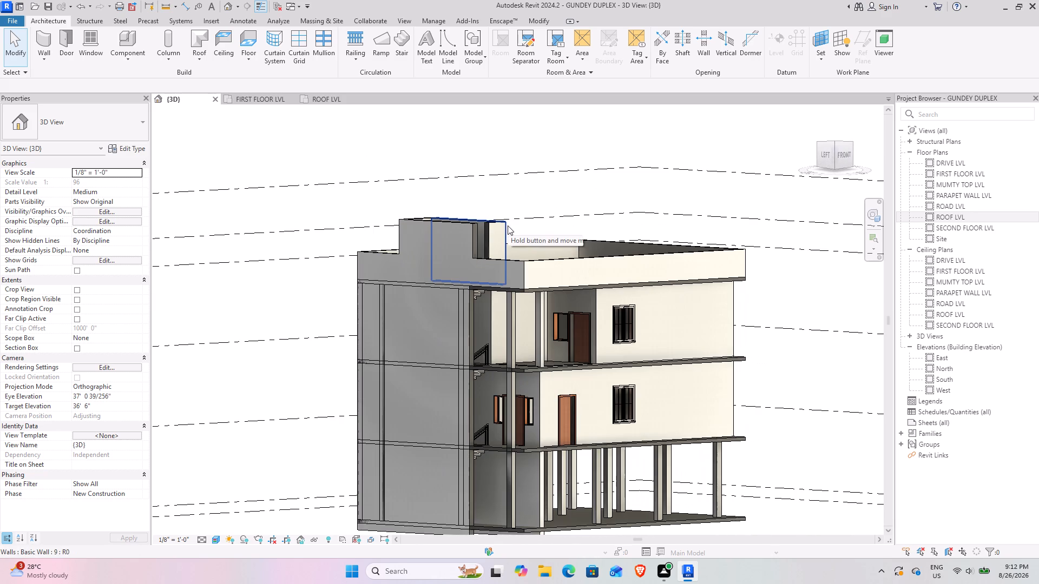
scroll(451, 283, "up", 4)
middle_click_drag(425, 313, 541, 271)
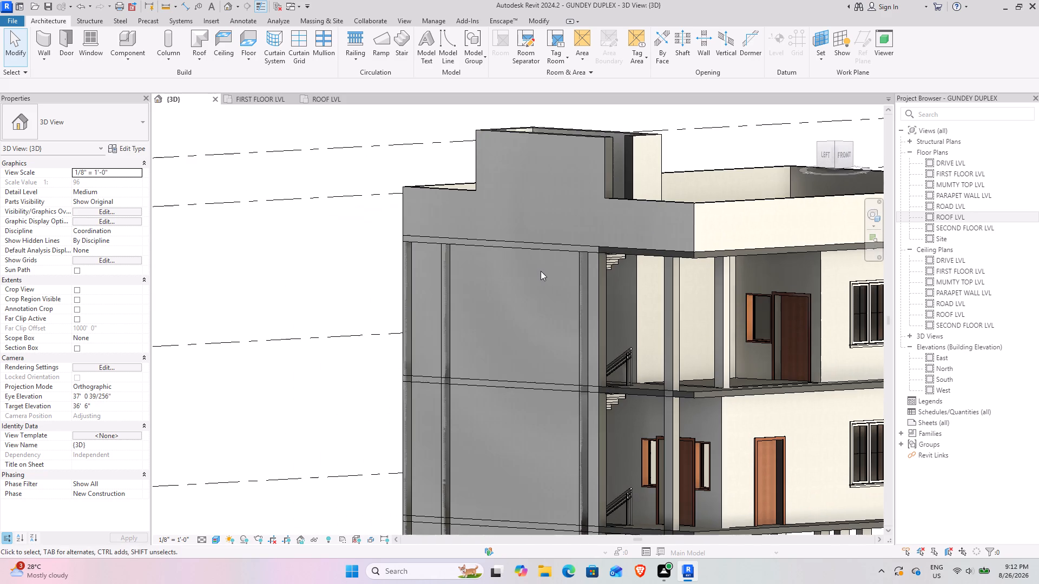
middle_click_drag(549, 306, 514, 257)
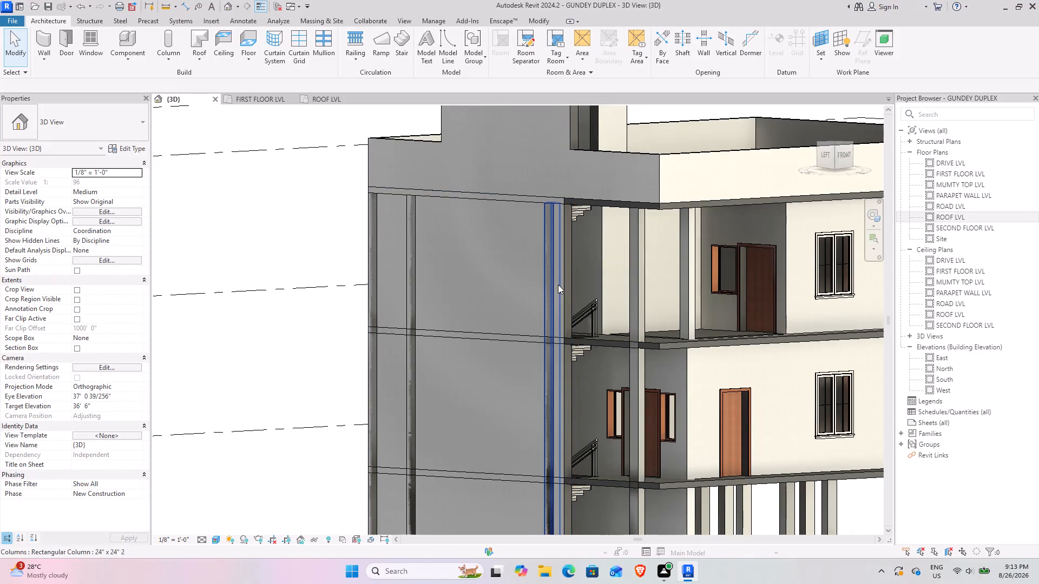
scroll(494, 262, "down", 3)
middle_click_drag(446, 304, 454, 304, "shift")
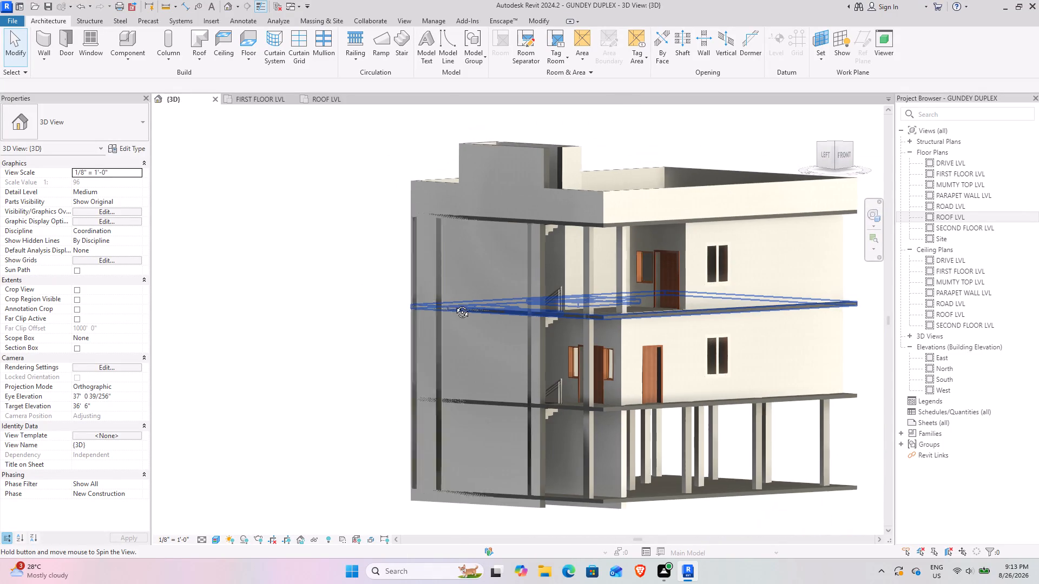
middle_click_drag(454, 304, 498, 301, "shift")
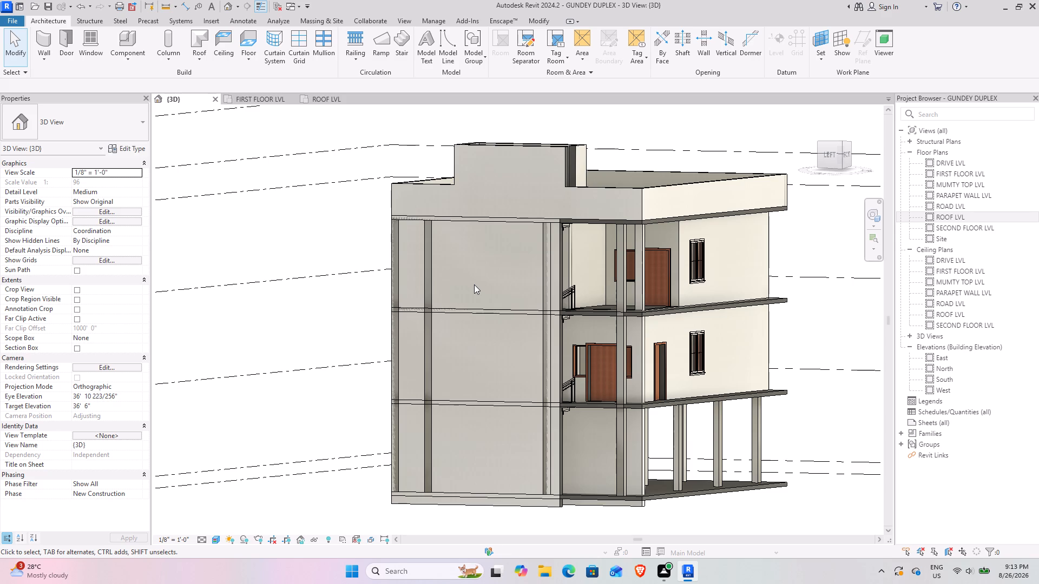
middle_click_drag(450, 277, 665, 250, "shift")
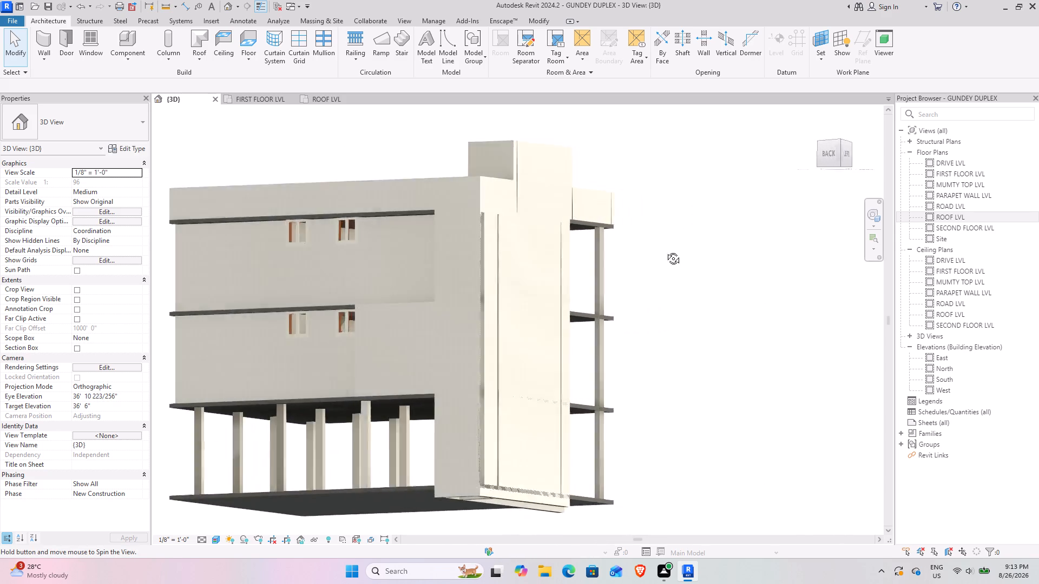
middle_click_drag(665, 250, 690, 247, "shift")
middle_click_drag(690, 247, 666, 279, "shift")
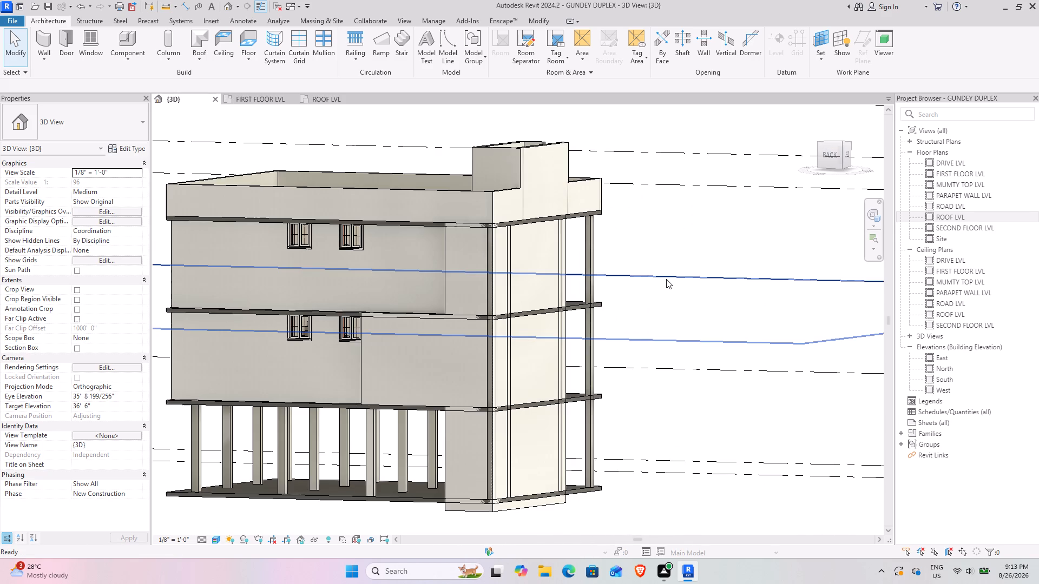
middle_click_drag(661, 278, 589, 293, "shift")
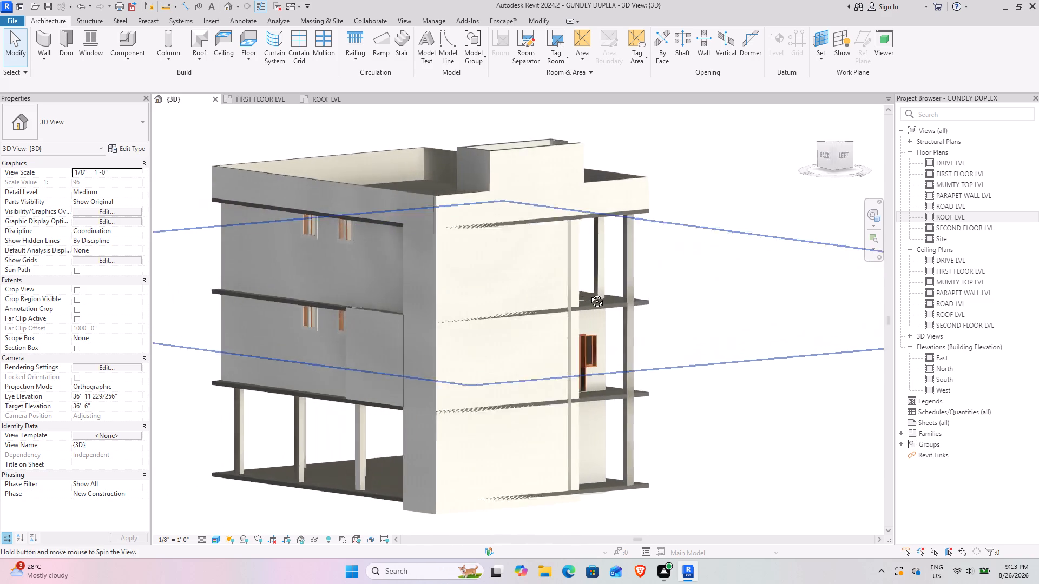
middle_click_drag(589, 293, 504, 314, "shift")
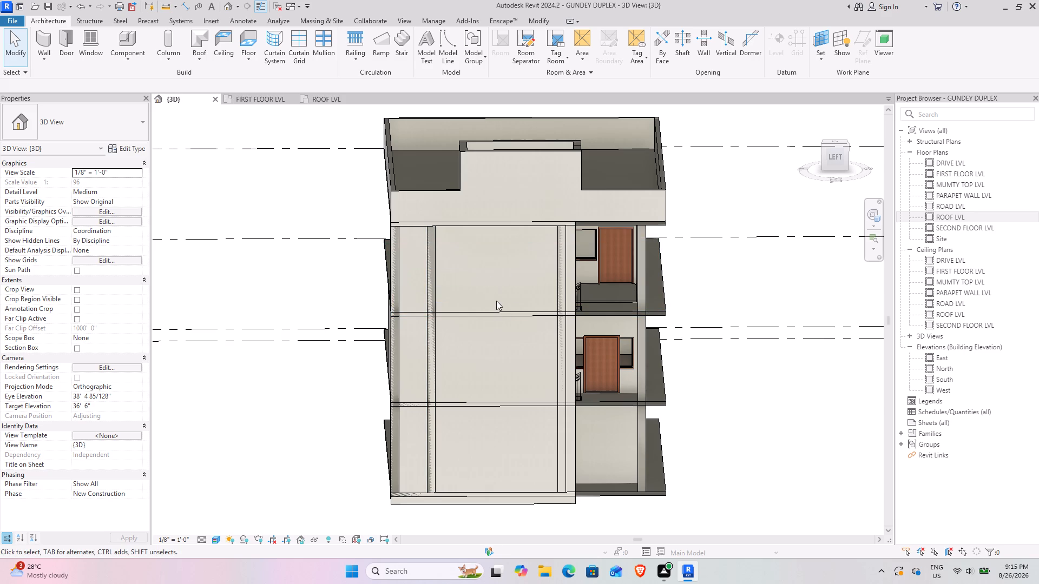
Examine the whole building's stair-side elevation and rear facade in 3D, including the rear windows and parapet.
scroll(496, 301, "down", 1)
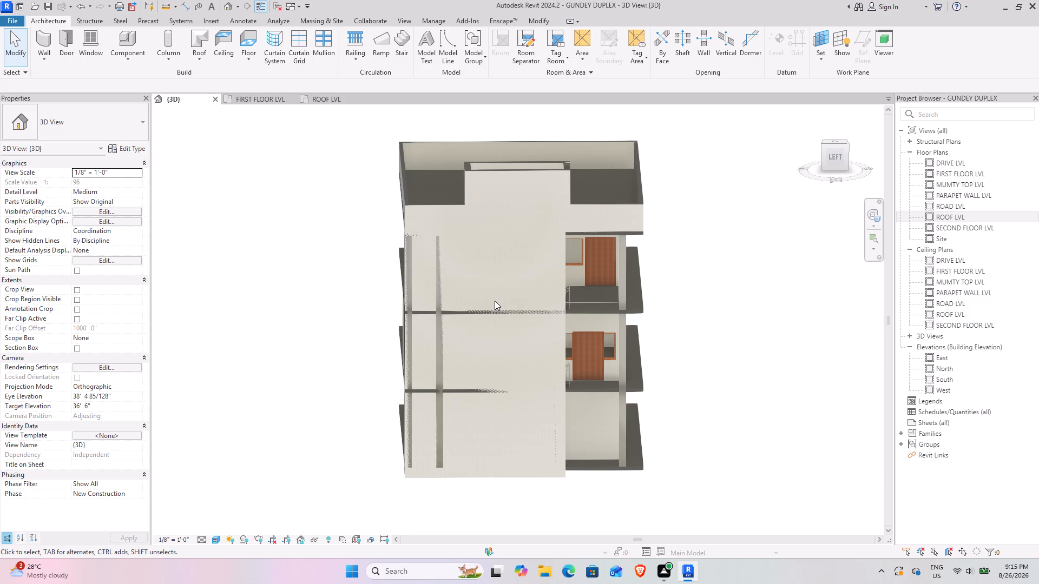
scroll(492, 302, "down", 3)
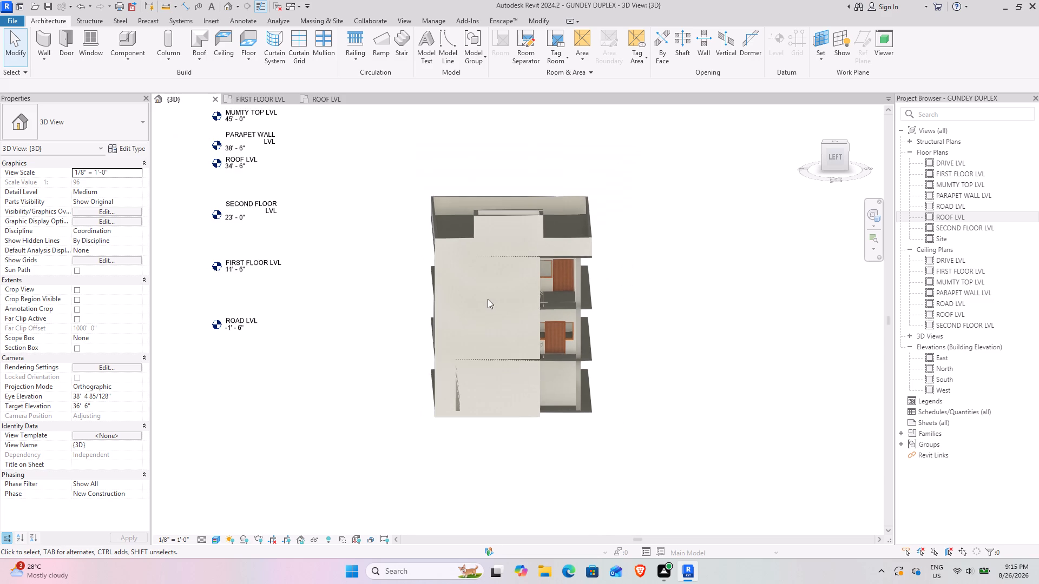
middle_click_drag(488, 299, 519, 257, "shift")
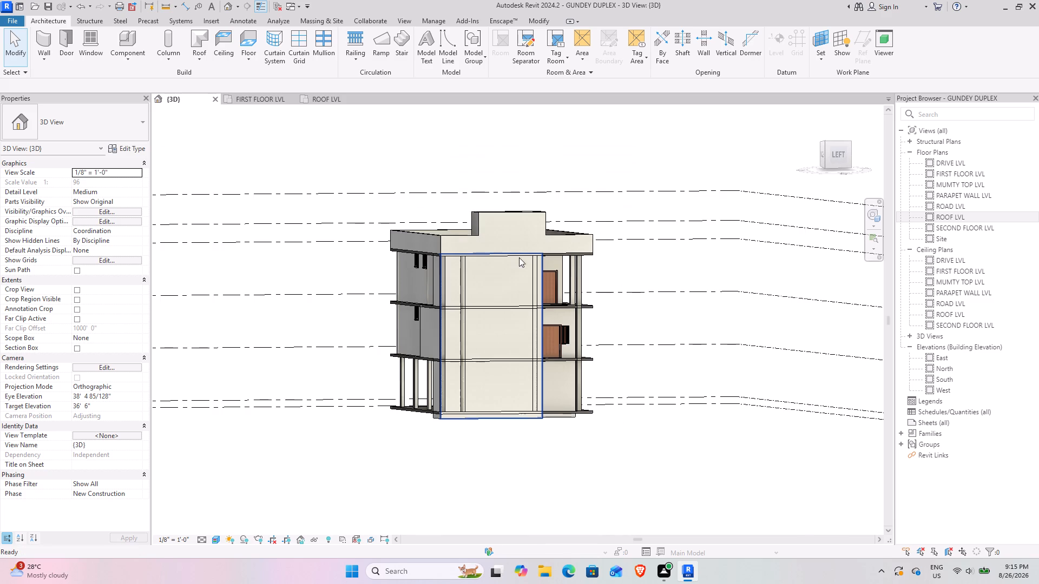
middle_click_drag(492, 257, 568, 257, "shift")
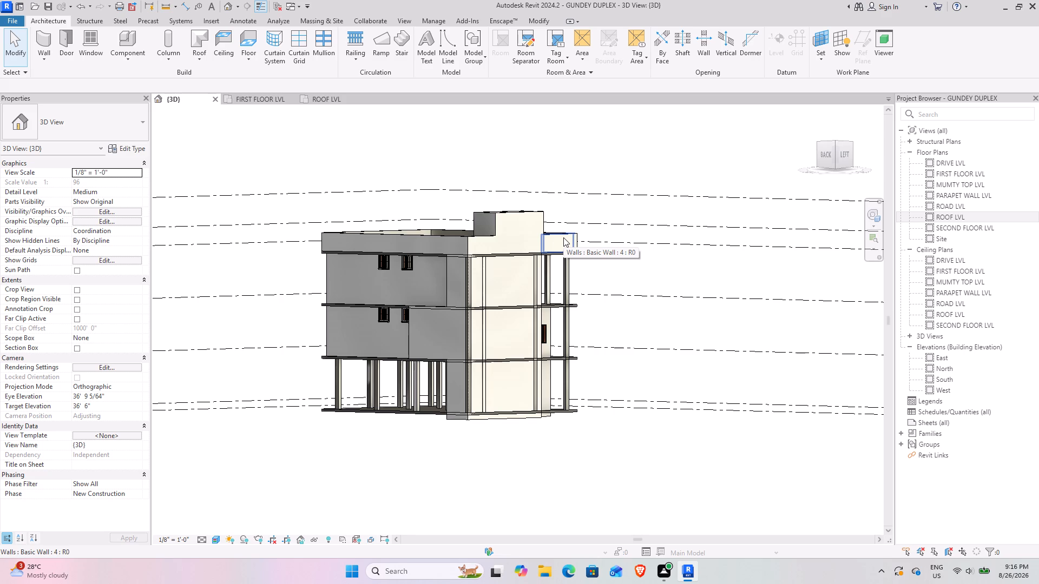
scroll(416, 291, "up", 3)
scroll(338, 327, "up", 1)
middle_click_drag(334, 326, 404, 305, "shift")
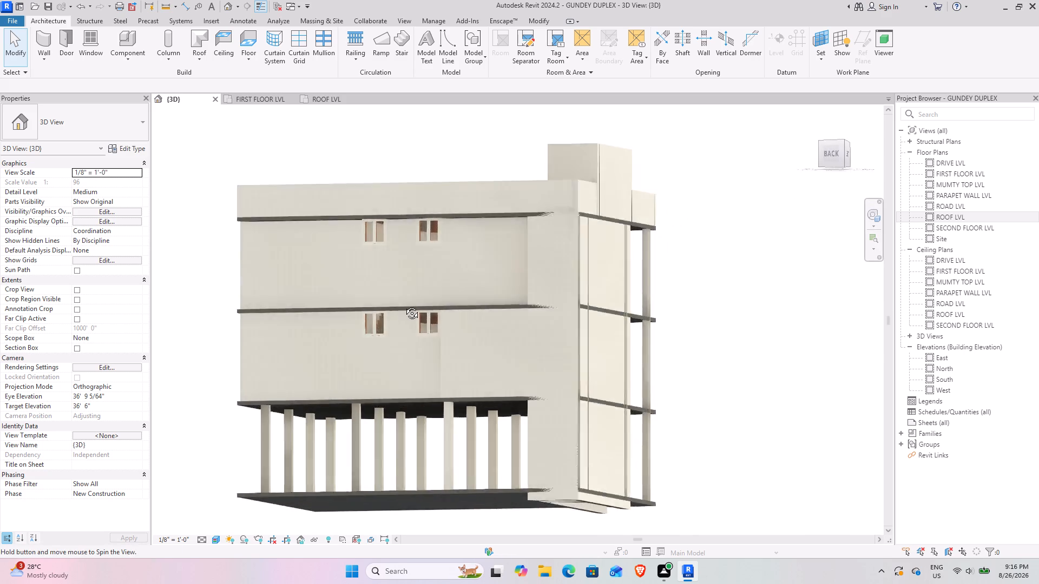
middle_click_drag(404, 305, 417, 298, "shift")
middle_click_drag(413, 298, 410, 332, "shift")
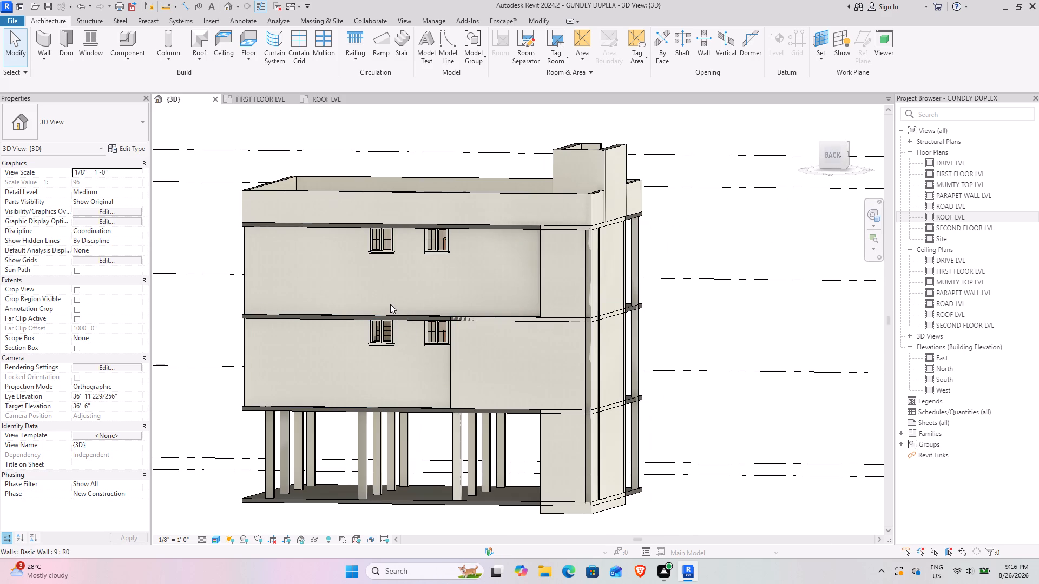
scroll(388, 302, "up", 2)
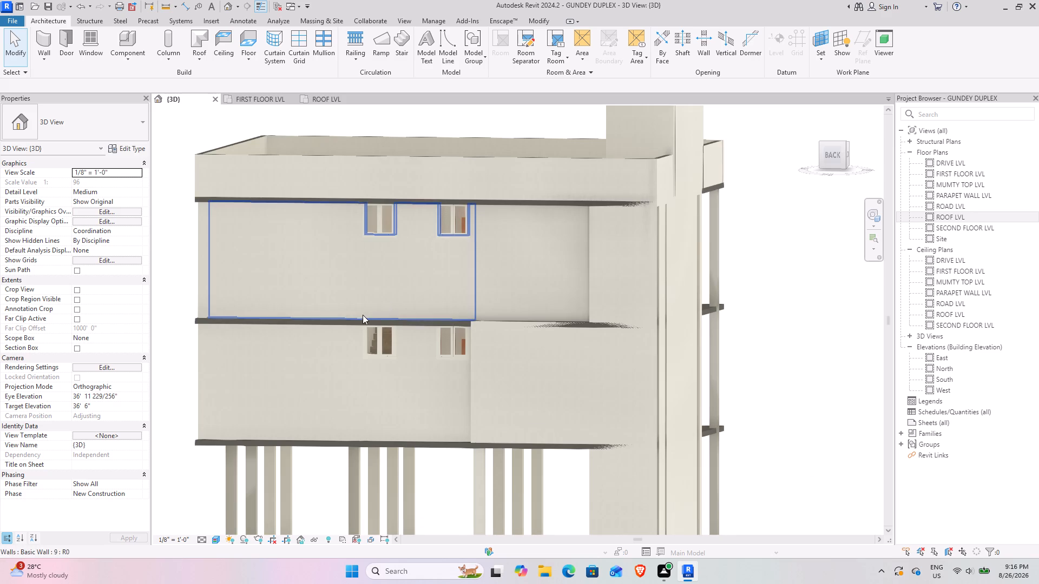
middle_click_drag(361, 312, 393, 302, "shift")
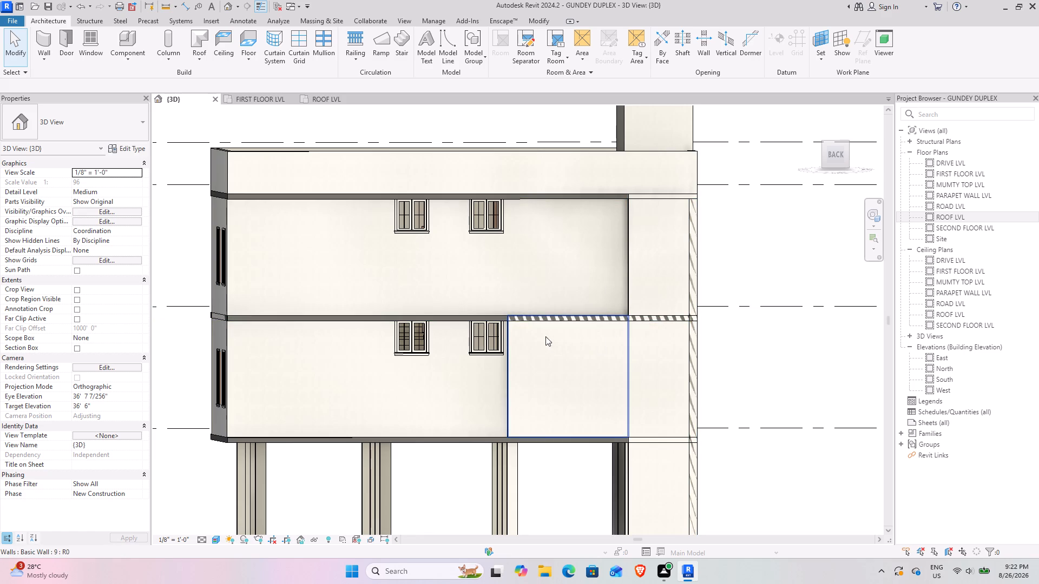
Examine the rear corner windows and floor slab edges in 3D, and the building around to its stair side and front.
scroll(539, 308, "down", 3)
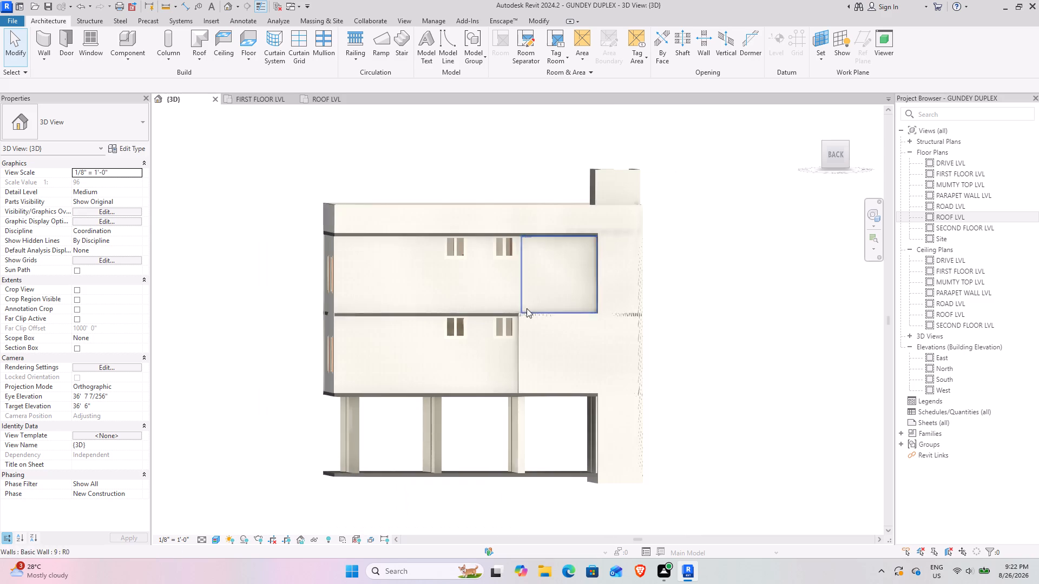
middle_click_drag(503, 314, 570, 356, "shift")
scroll(416, 368, "up", 6)
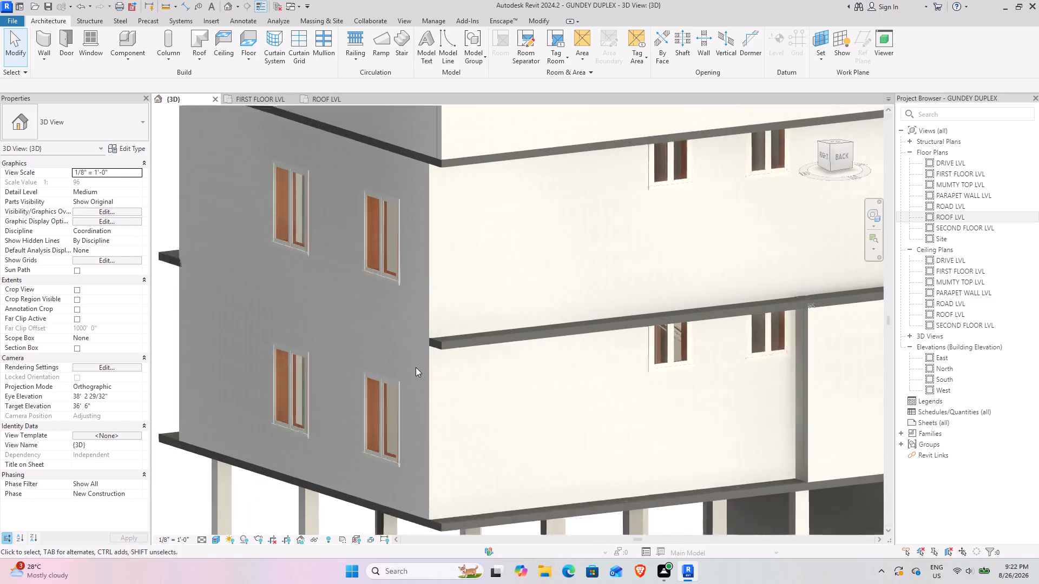
scroll(416, 367, "up", 1)
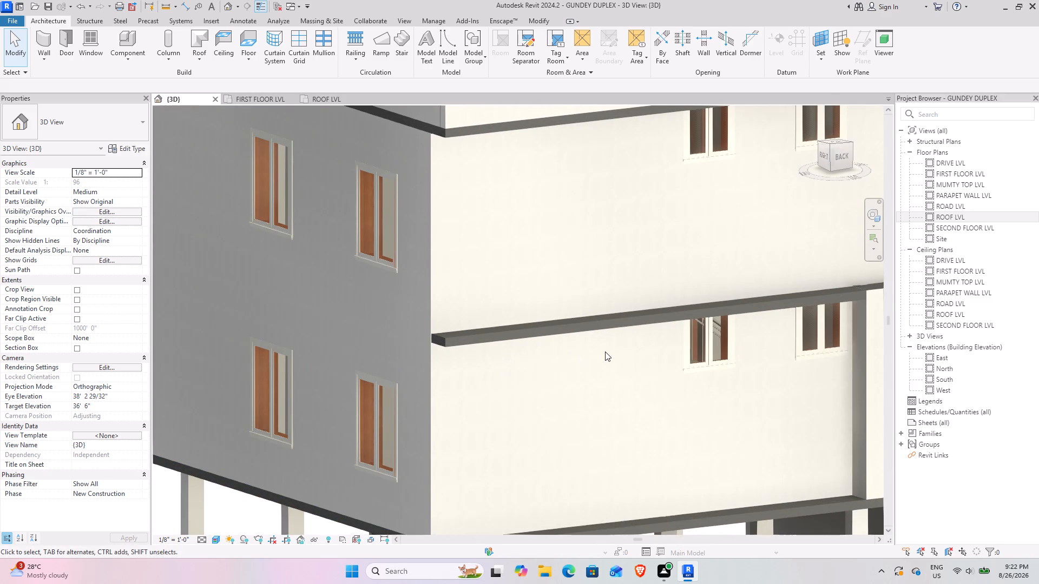
scroll(605, 351, "down", 2)
middle_click_drag(610, 351, 568, 337, "shift")
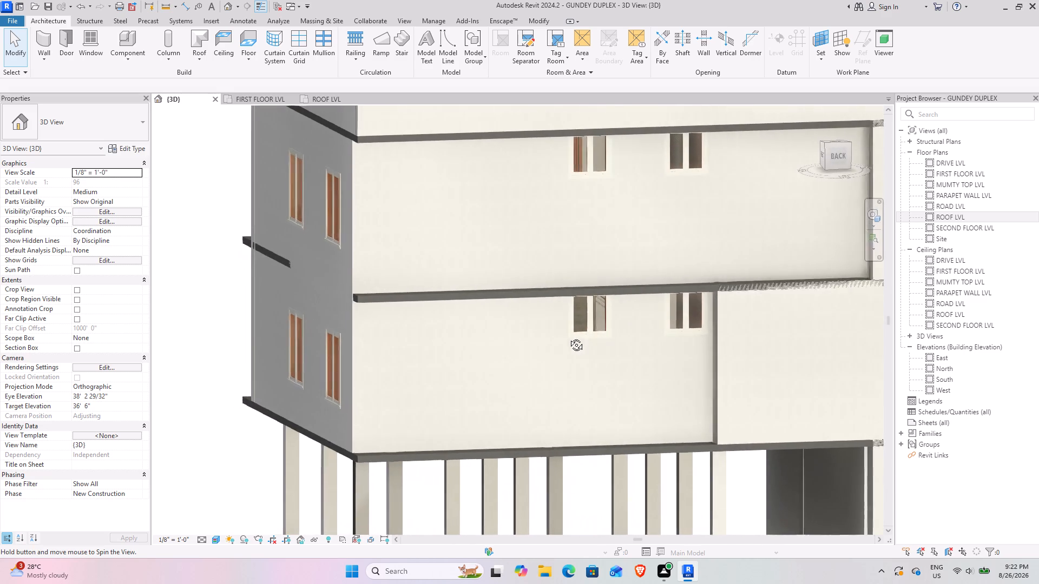
middle_click_drag(568, 337, 567, 337, "shift")
scroll(567, 337, "down", 4)
middle_click_drag(556, 374, 522, 343, "shift")
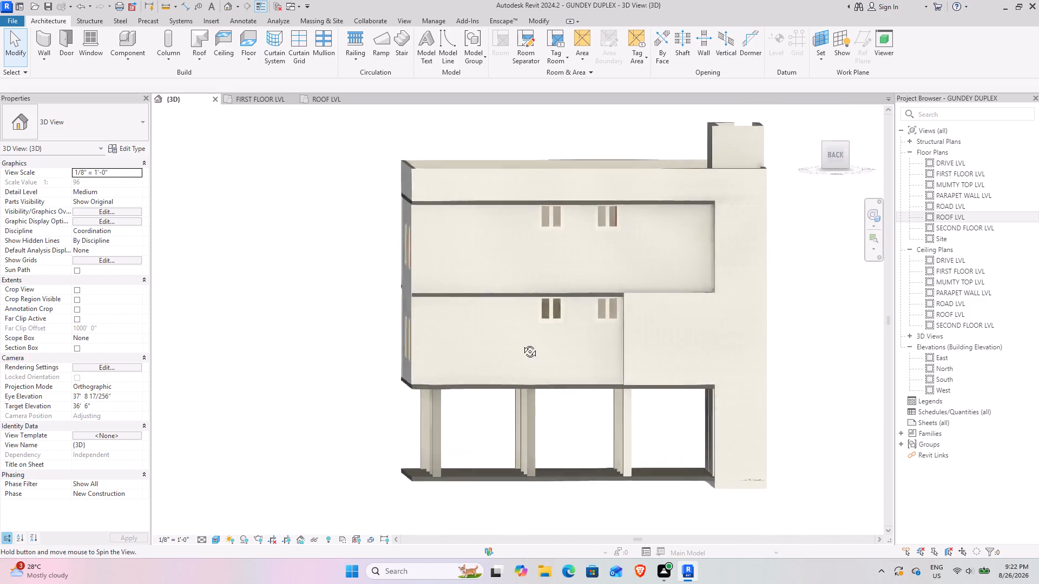
middle_click_drag(522, 343, 408, 341, "shift")
middle_click_drag(675, 389, 626, 384, "shift")
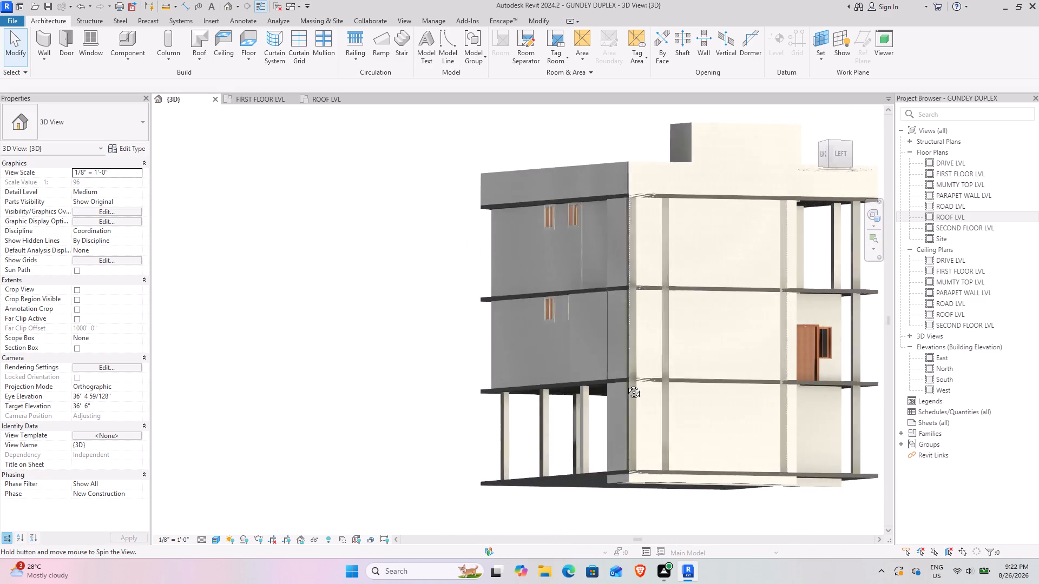
middle_click_drag(626, 384, 588, 396, "shift")
middle_click_drag(690, 394, 450, 395)
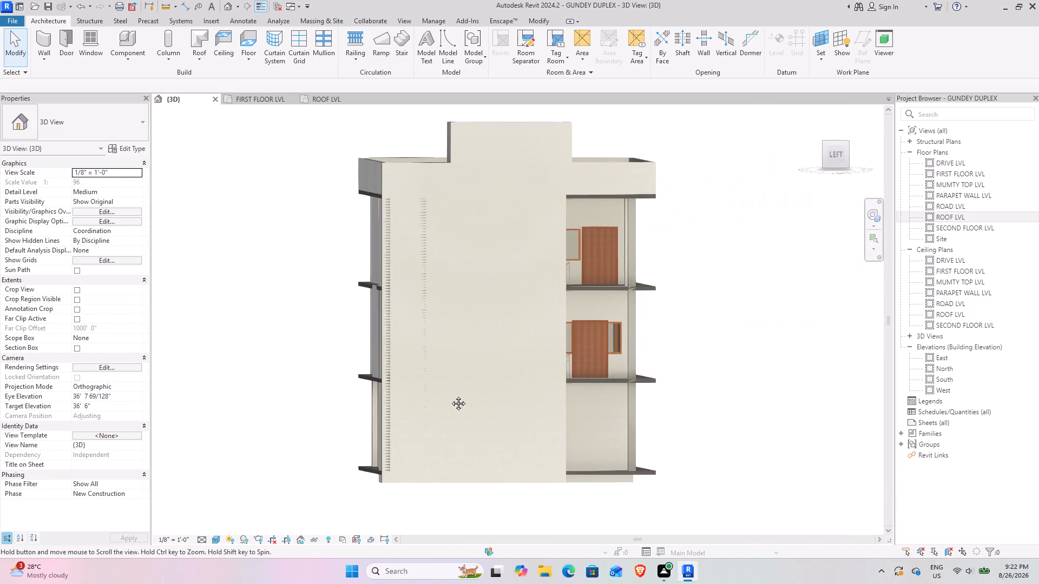
middle_click_drag(450, 395, 449, 395)
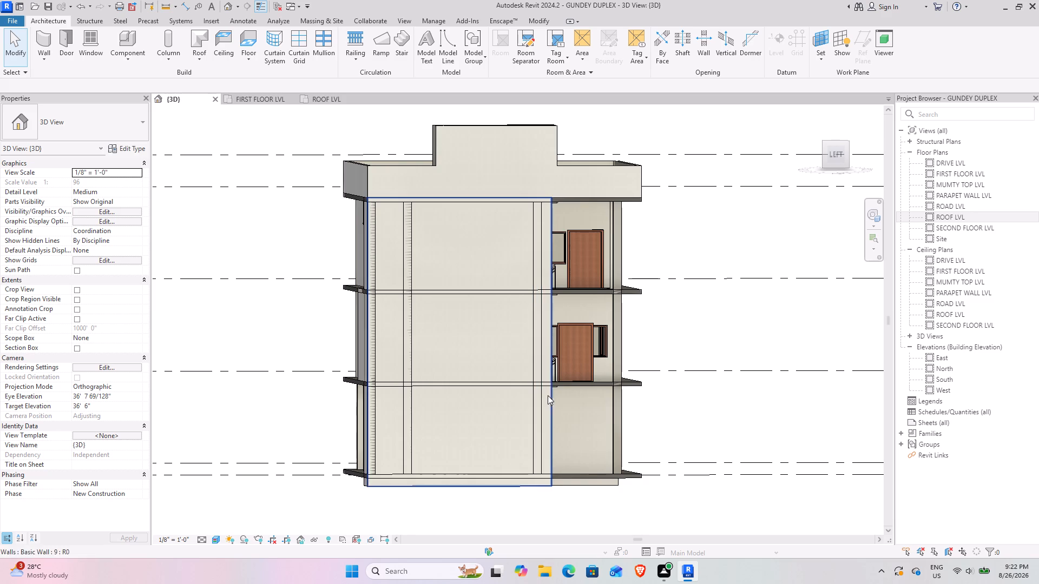
middle_click_drag(611, 405, 541, 401, "shift")
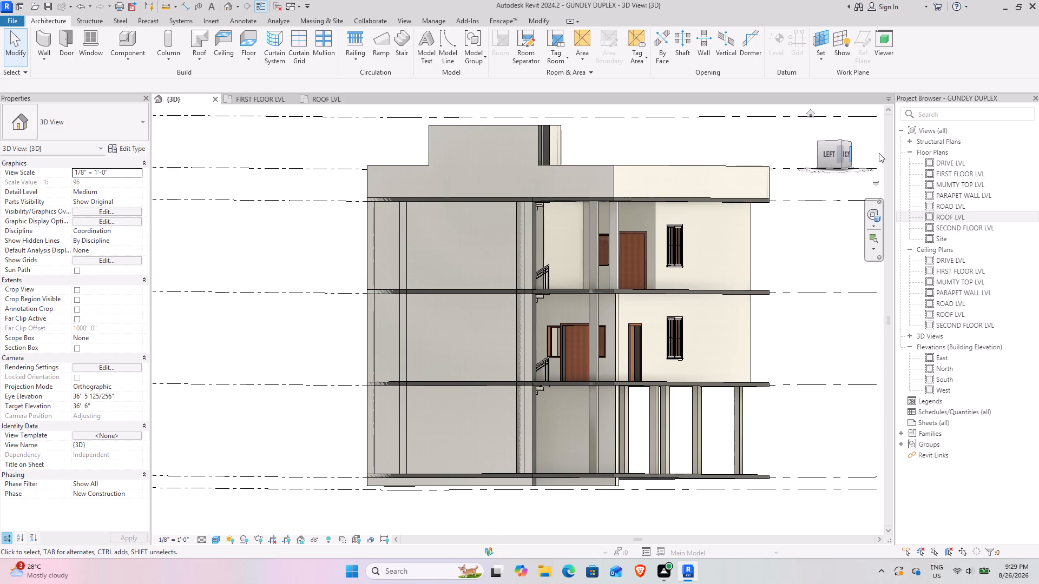
scroll(889, 145, "up", 1)
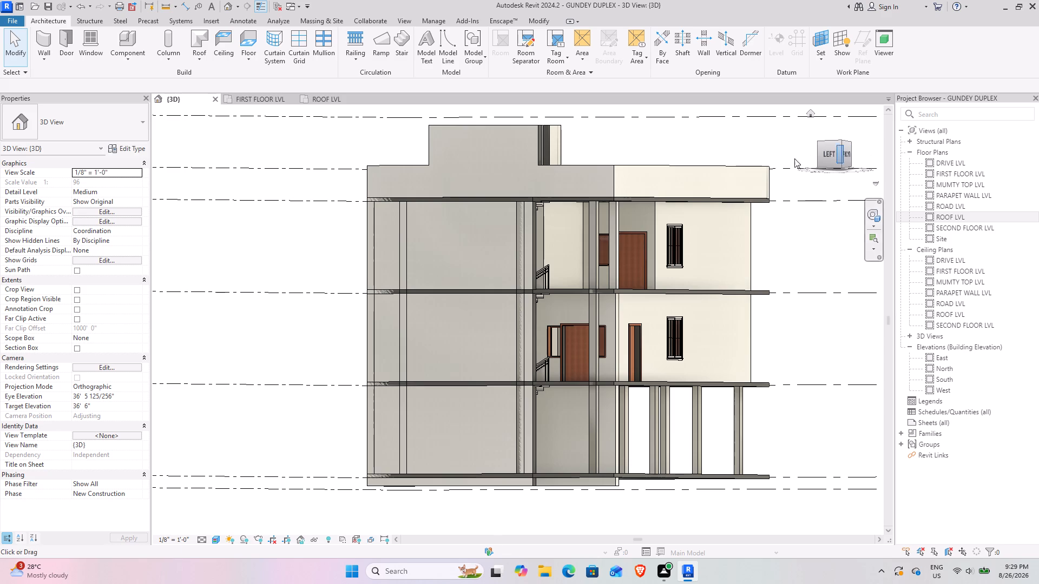
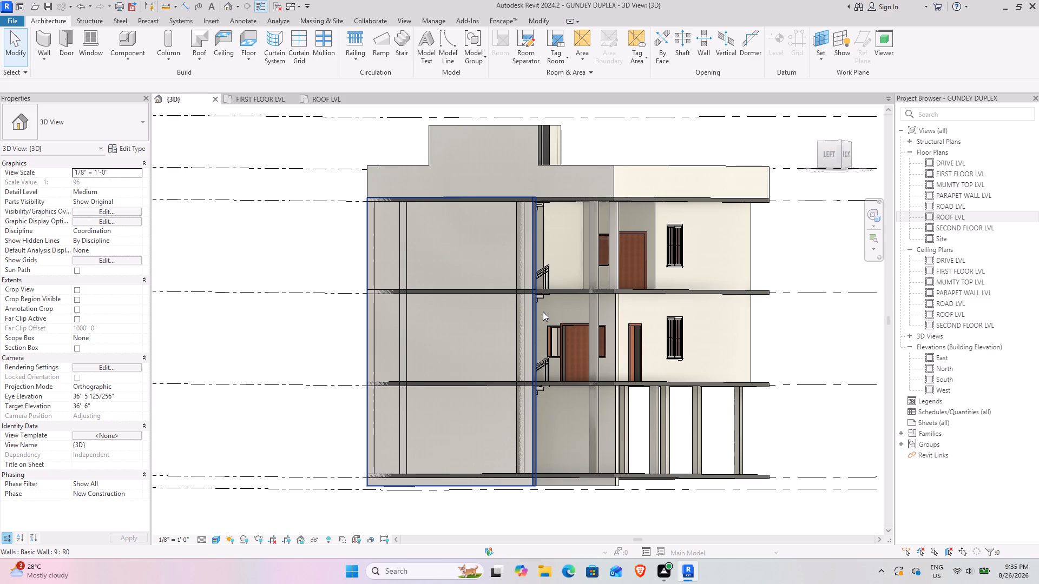
Close the Bentley CONNECTION Client sign-in window.
scroll(543, 311, "up", 1)
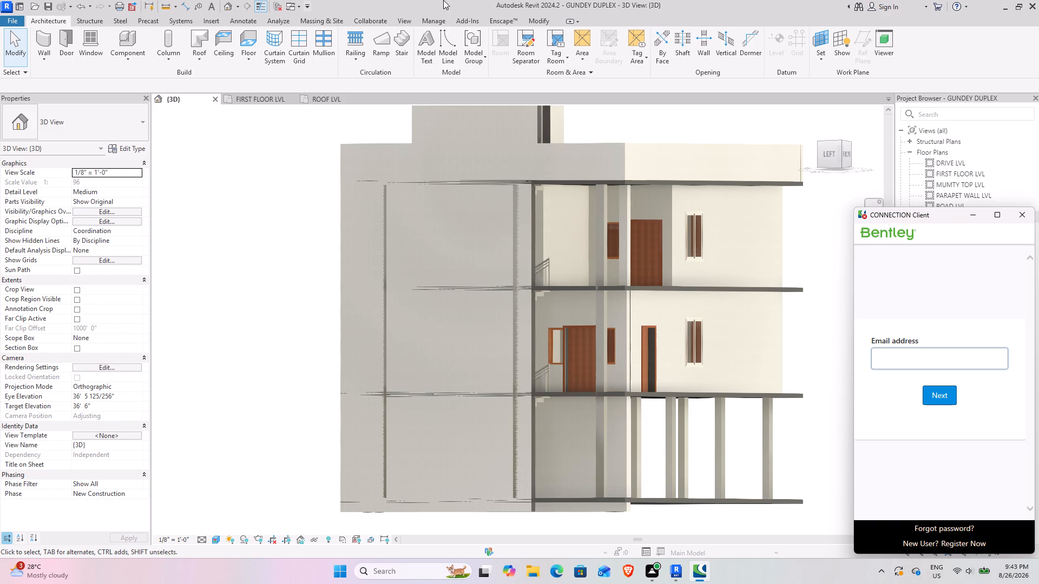
left_click(1016, 217)
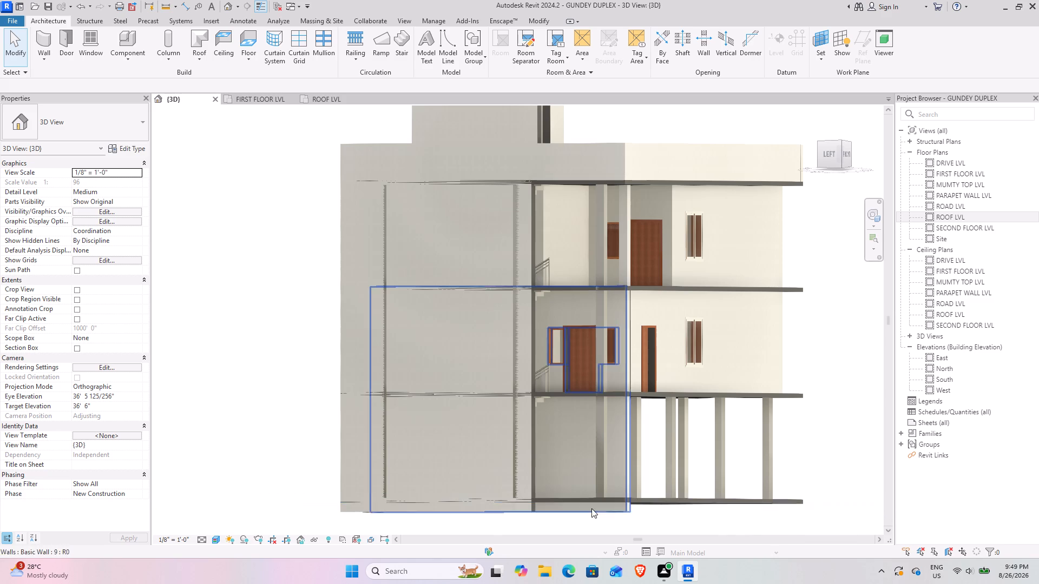
Examine the level markers from ROAD LVL to MUMTY TOP LVL and the building's stair-side elevation in 3D.
left_click_drag(527, 540, 794, 583)
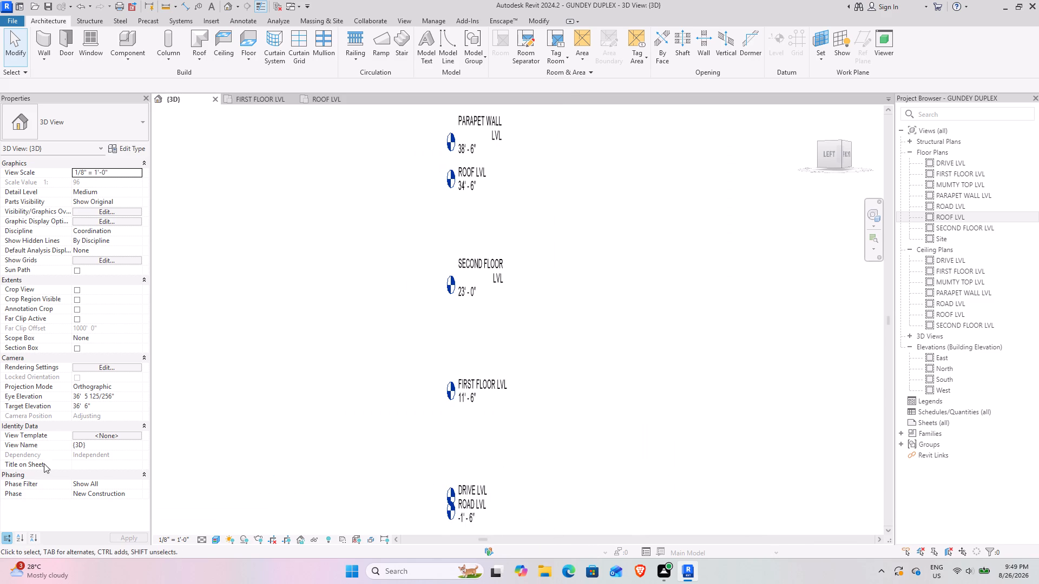
scroll(1038, 59, "down", 2)
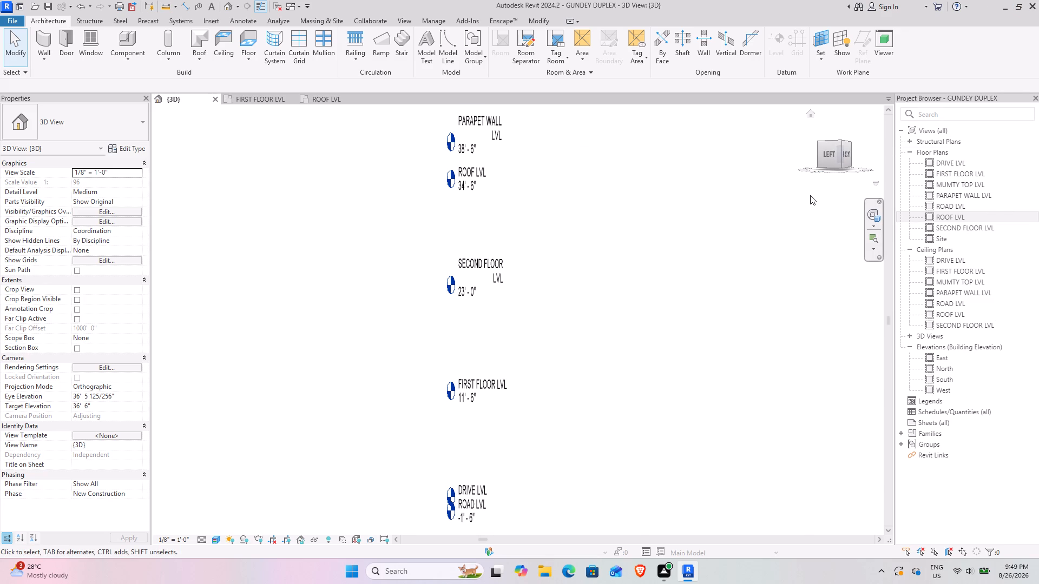
scroll(810, 195, "down", 8)
middle_click_drag(810, 195, 674, 144)
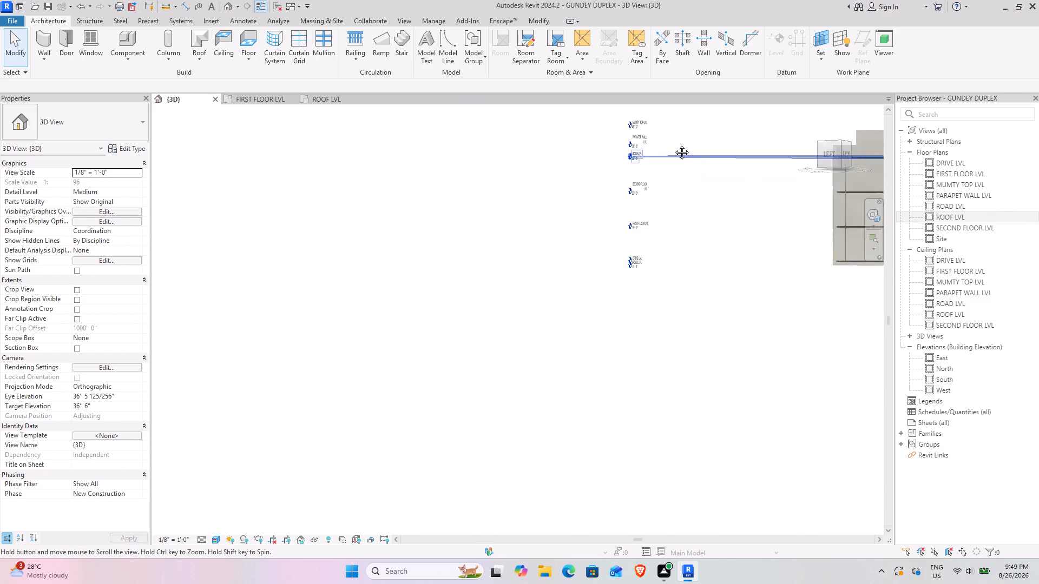
middle_click_drag(674, 144, 541, 253)
scroll(706, 234, "up", 3)
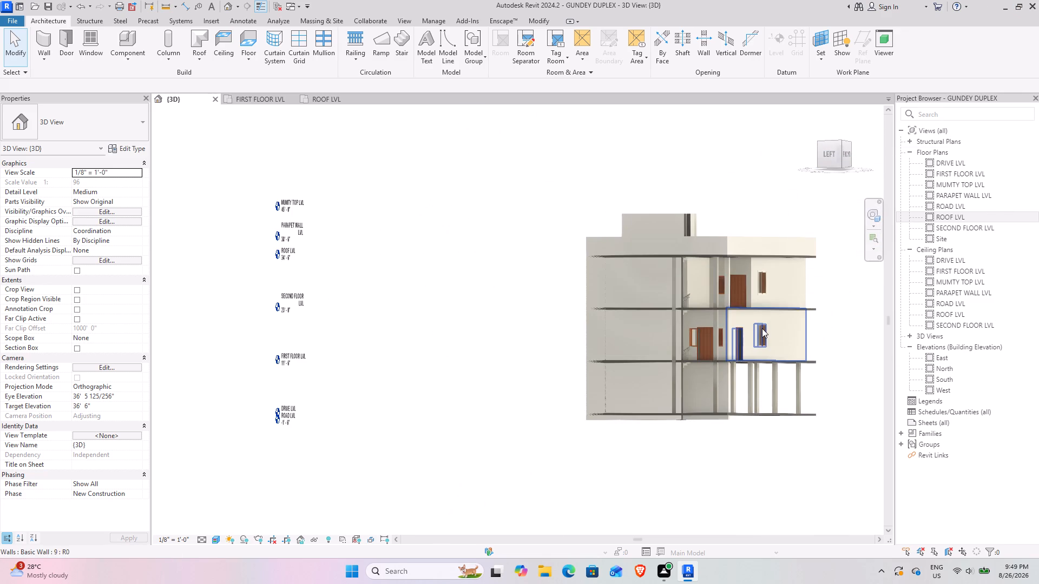
middle_click_drag(747, 330, 515, 274)
scroll(535, 283, "up", 3)
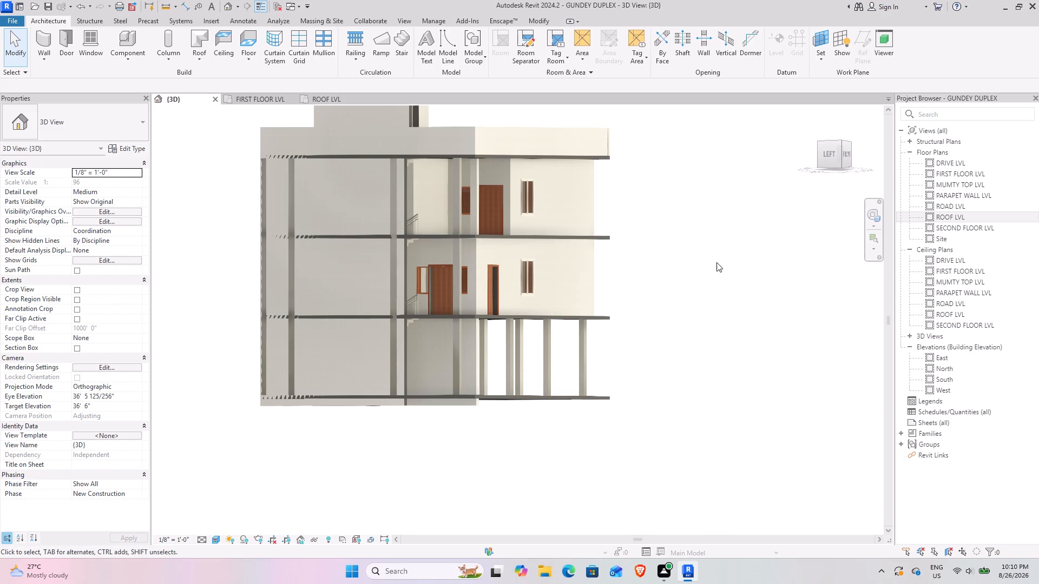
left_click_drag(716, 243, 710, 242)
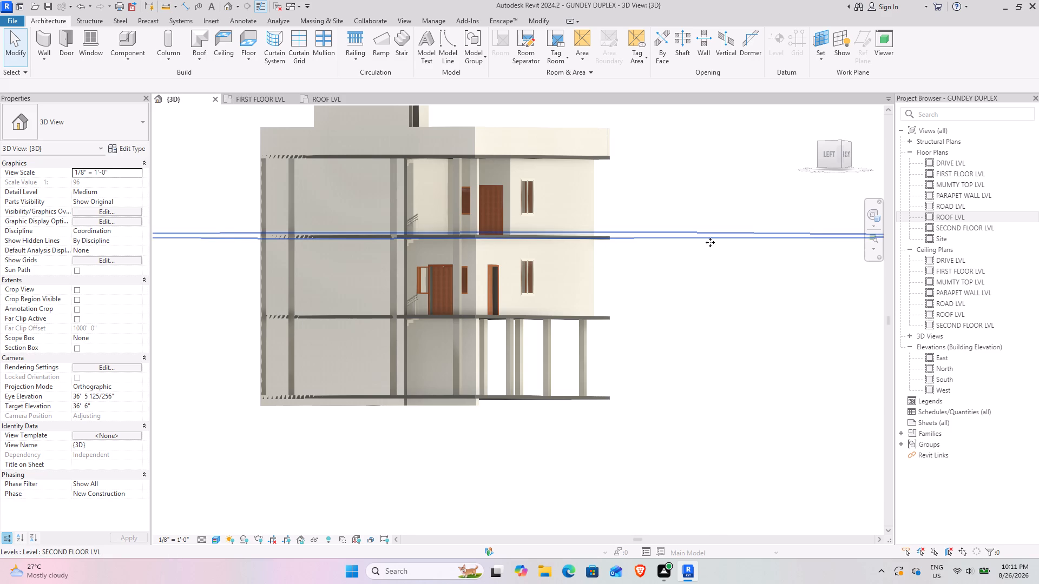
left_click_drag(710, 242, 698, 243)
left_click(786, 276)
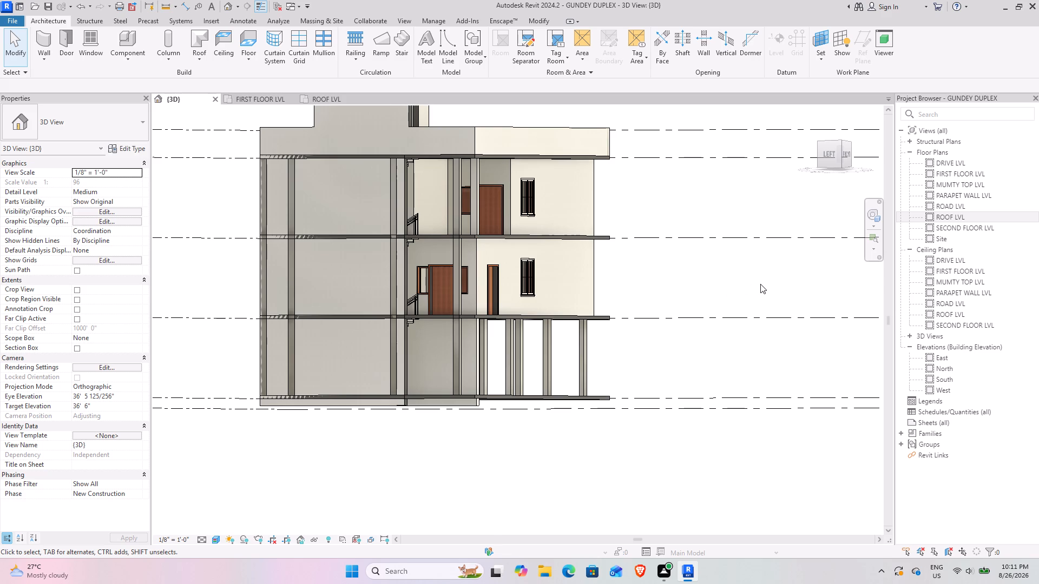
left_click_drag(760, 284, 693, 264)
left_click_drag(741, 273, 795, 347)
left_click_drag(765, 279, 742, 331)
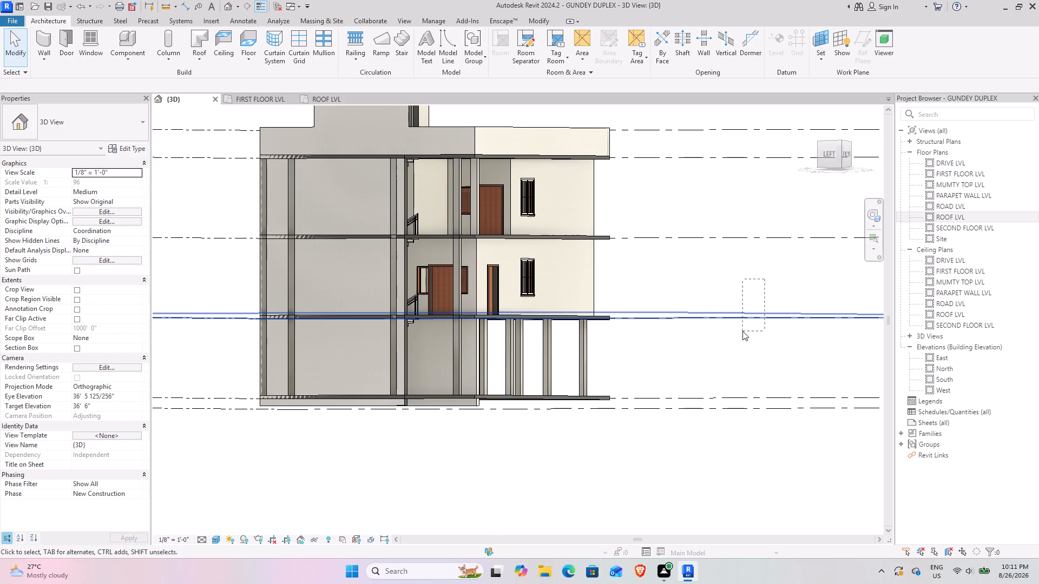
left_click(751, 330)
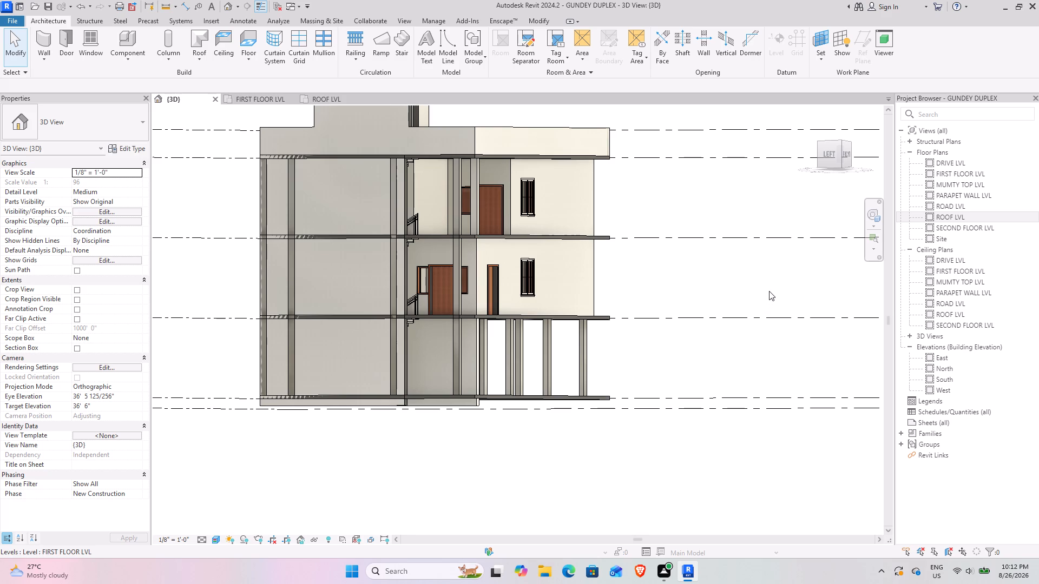
Examine the building's stair-side elevation in 3D, from the roof stair enclosure and parapet down to the ground-level columns.
scroll(769, 291, "down", 2)
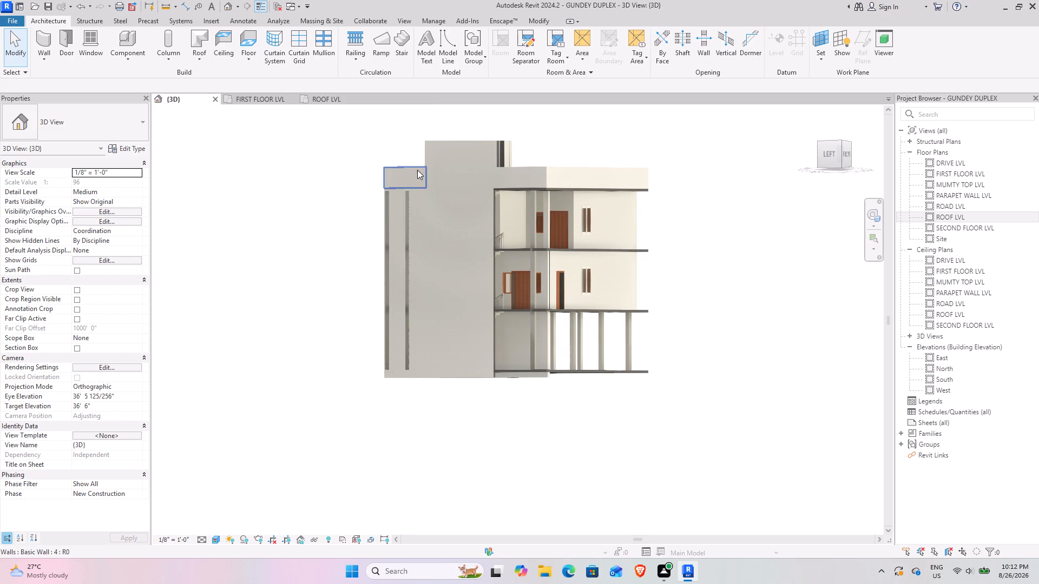
middle_click_drag(417, 170, 524, 260)
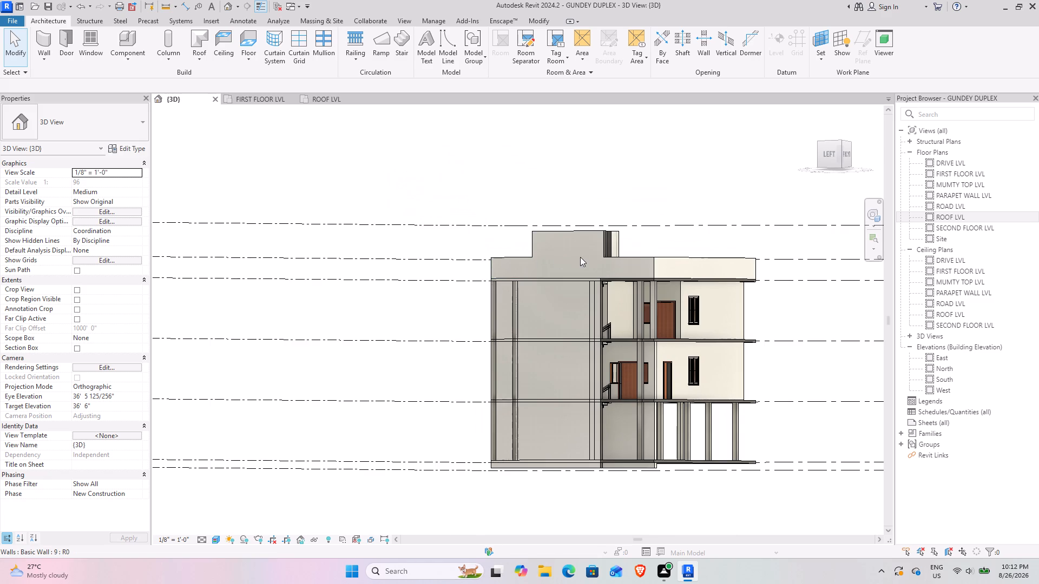
scroll(587, 261, "up", 1)
middle_click_drag(665, 338, 638, 316)
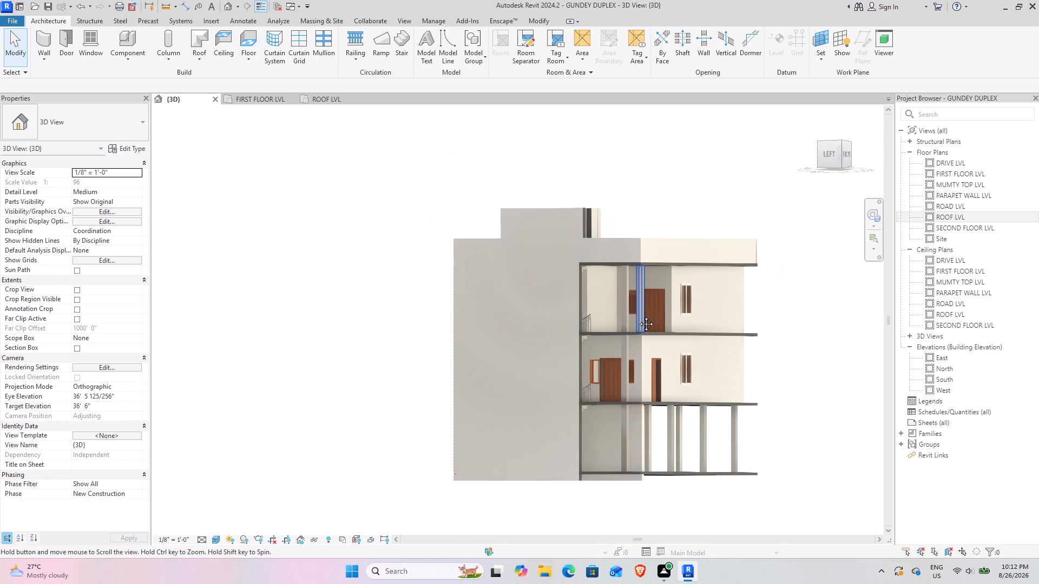
middle_click_drag(638, 316, 670, 281)
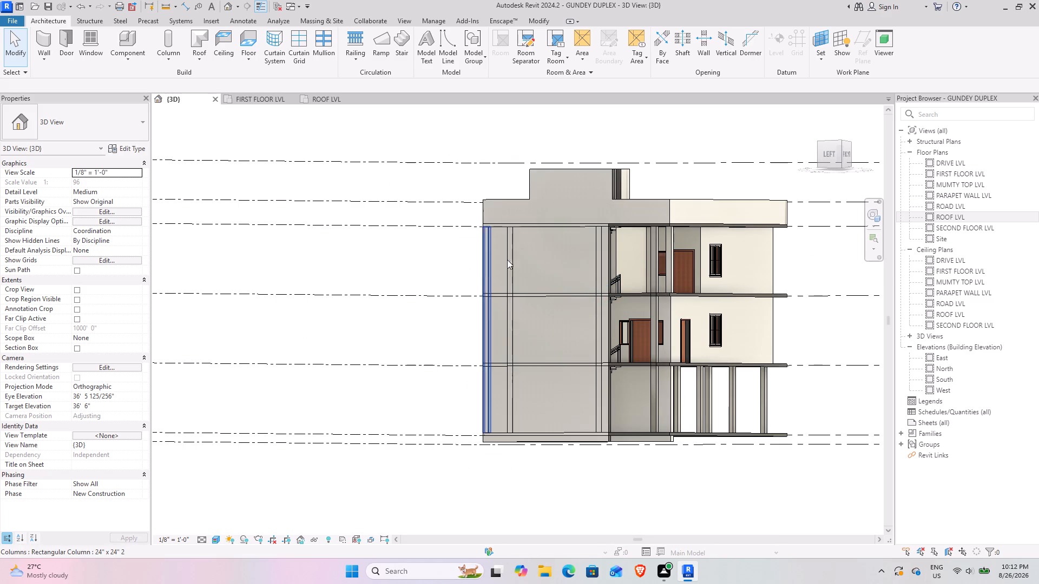
scroll(523, 260, "up", 1)
middle_click_drag(530, 260, 493, 267)
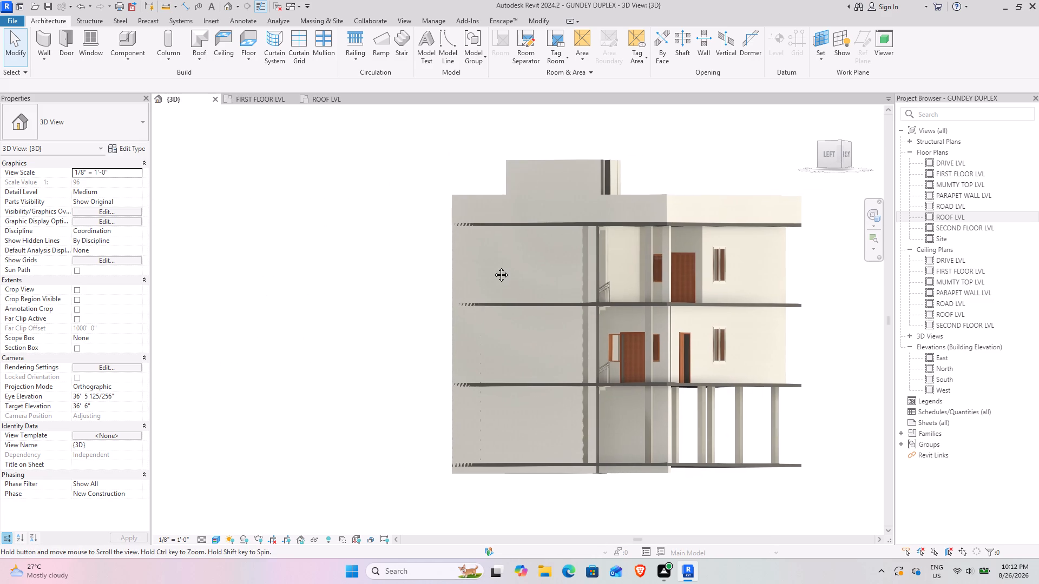
middle_click_drag(493, 267, 447, 268)
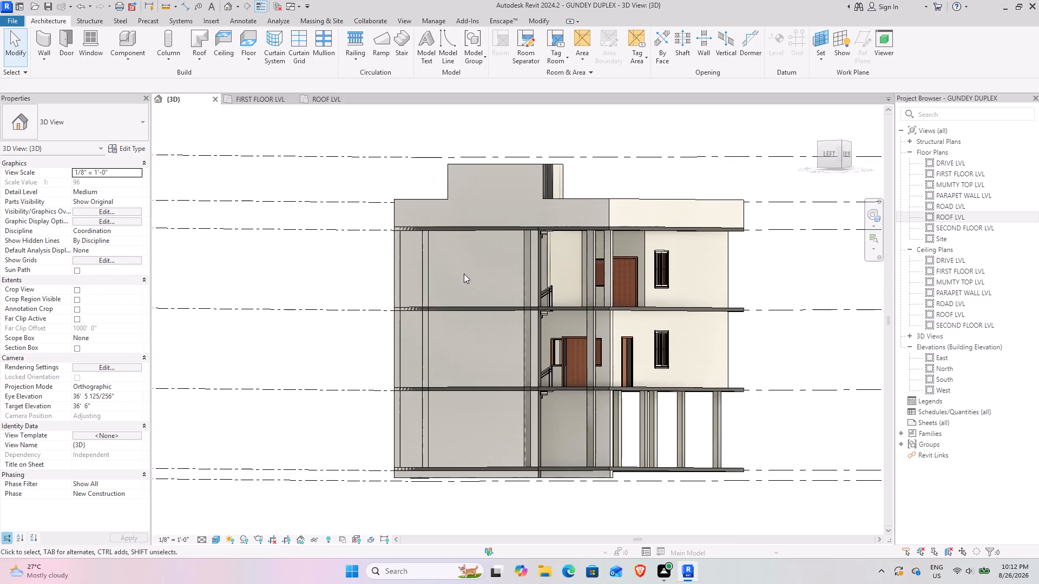
scroll(534, 297, "up", 1)
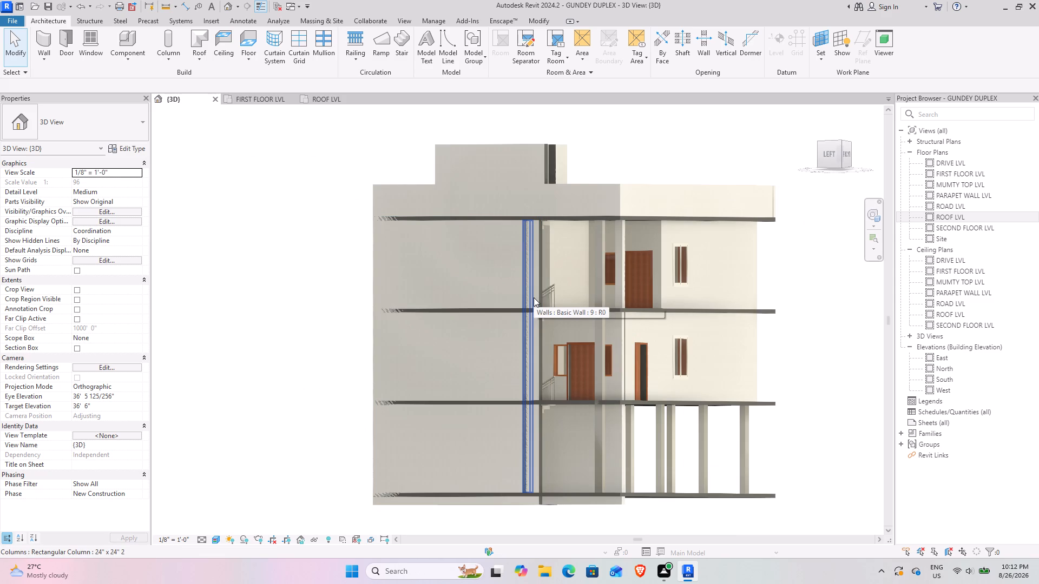
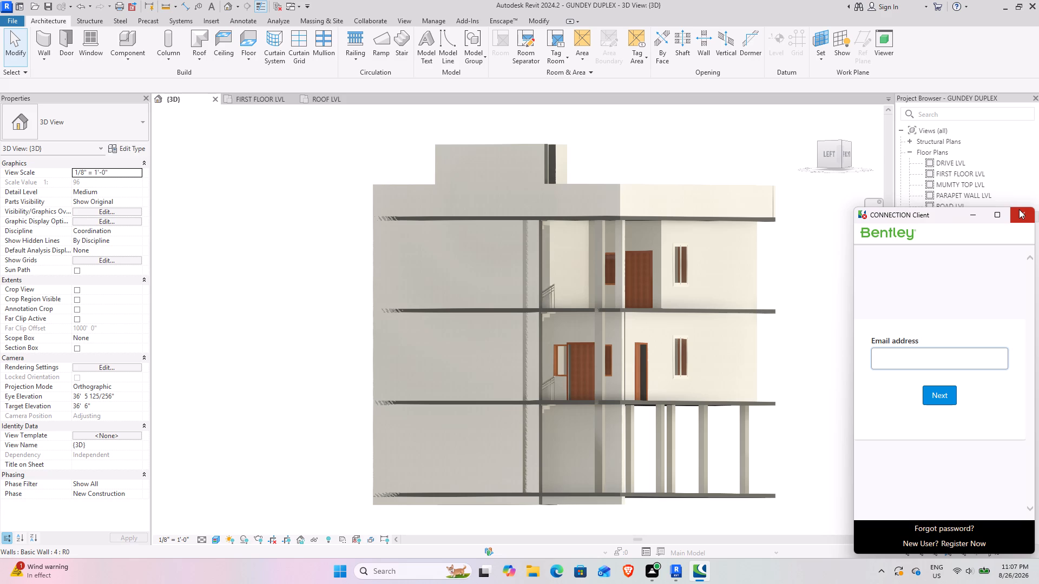
Close the Bentley CONNECTION Client sign-in window.
left_click_drag(1014, 212, 1008, 210)
left_click(1031, 215)
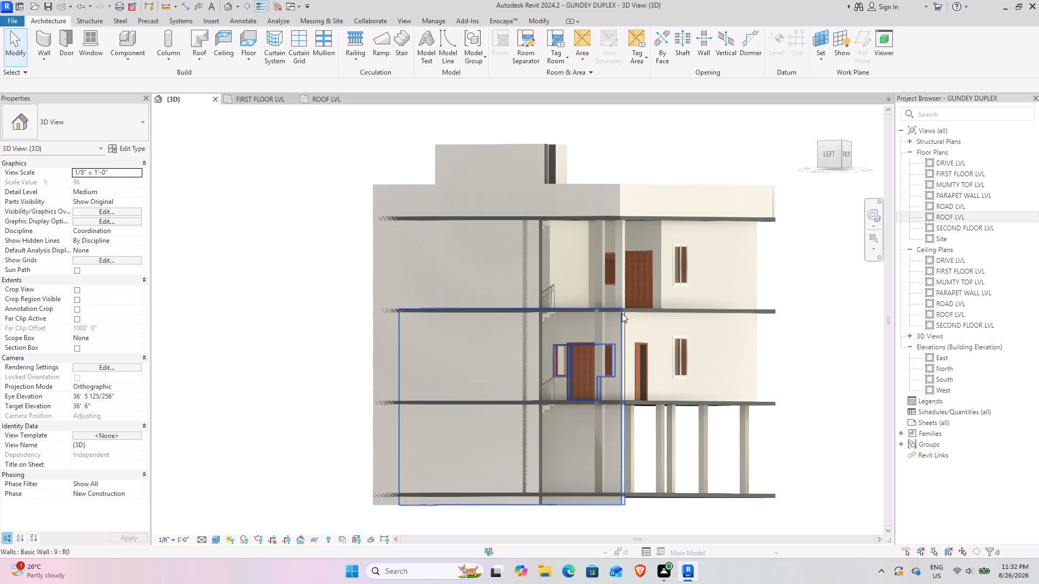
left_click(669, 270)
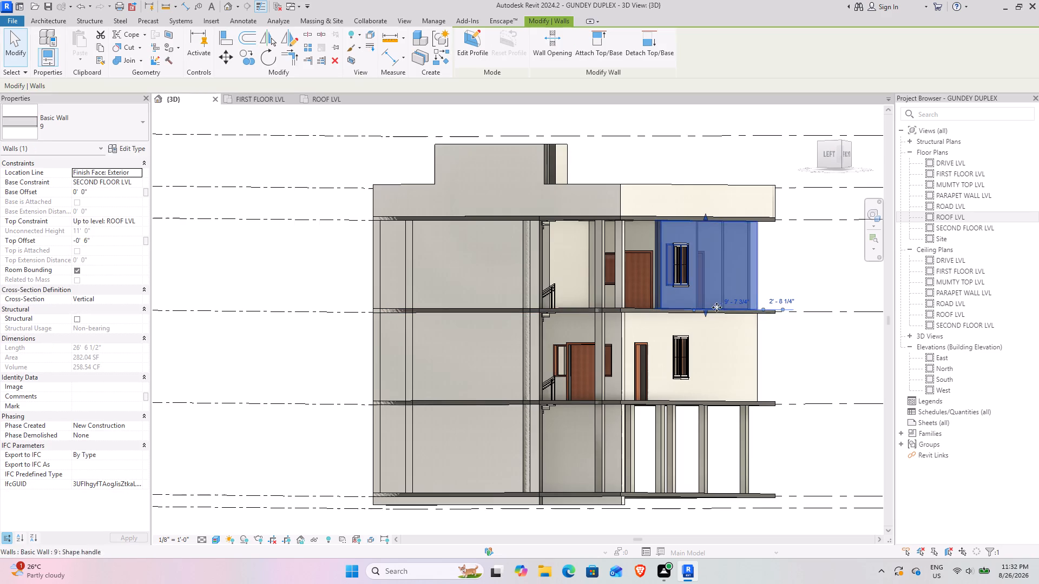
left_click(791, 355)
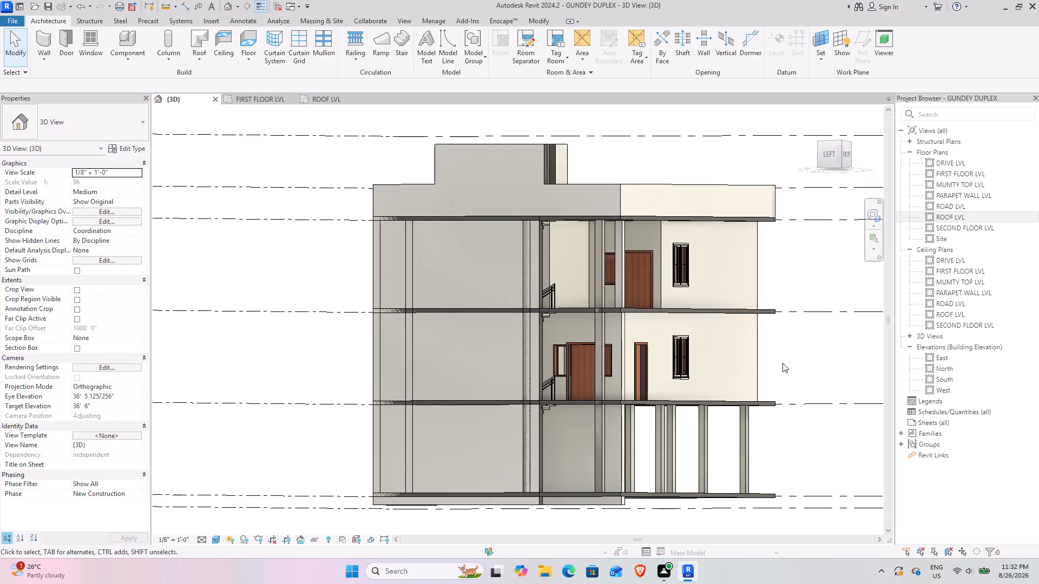
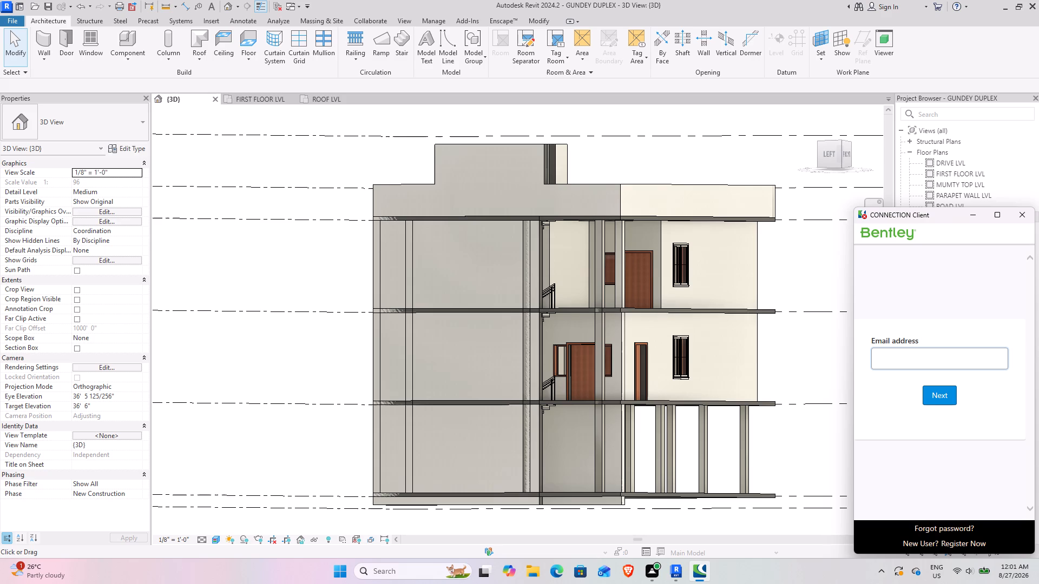
Close the Bentley CONNECTION Client sign-in window.
left_click(1021, 220)
Examine the duplex in 3D from its front and left sides and from above, including the roof parapet and stair enclosure.
scroll(645, 351, "down", 3)
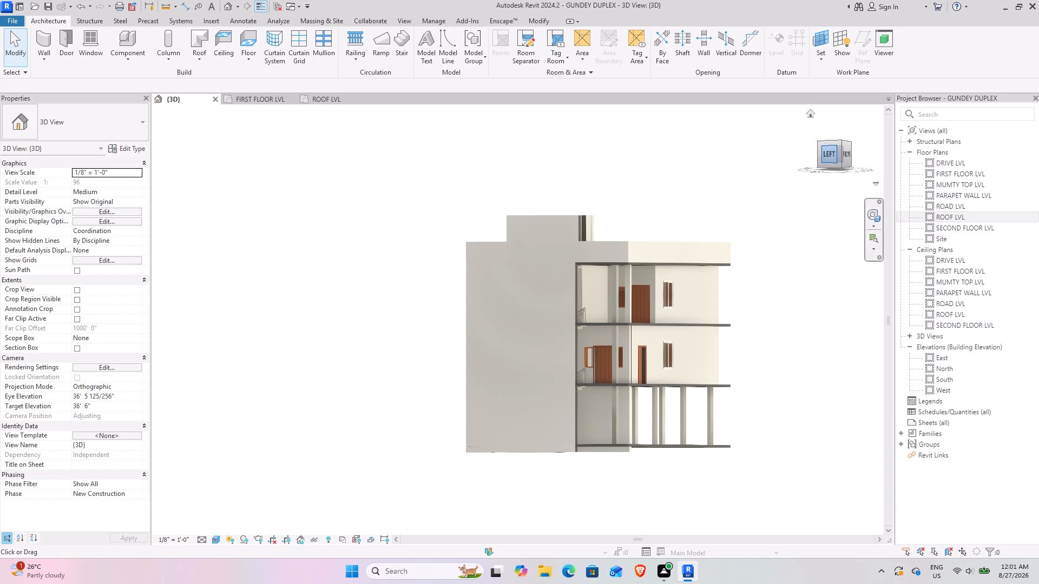
left_click_drag(841, 161, 674, 209)
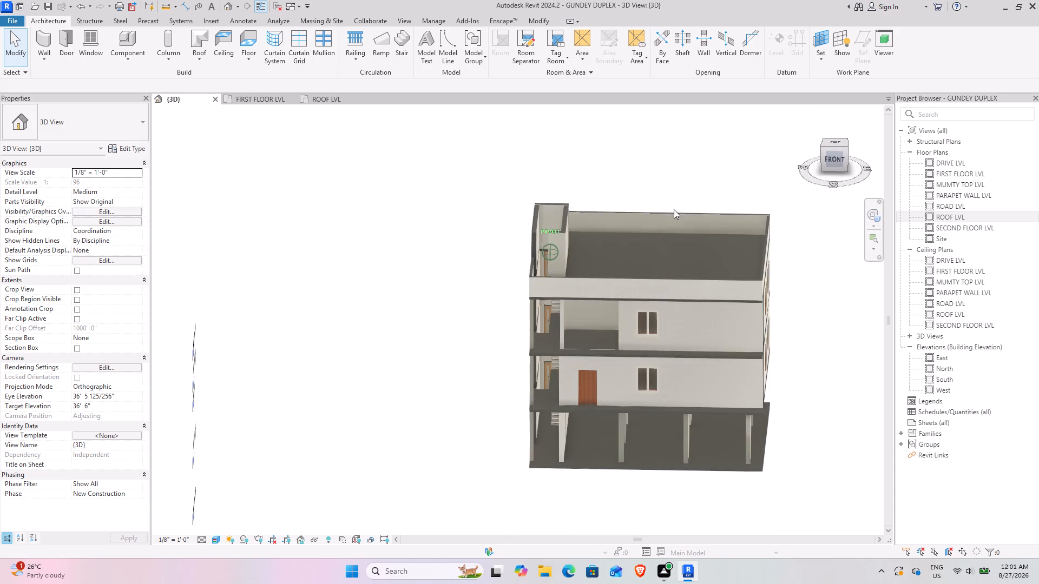
left_click_drag(674, 209, 791, 258)
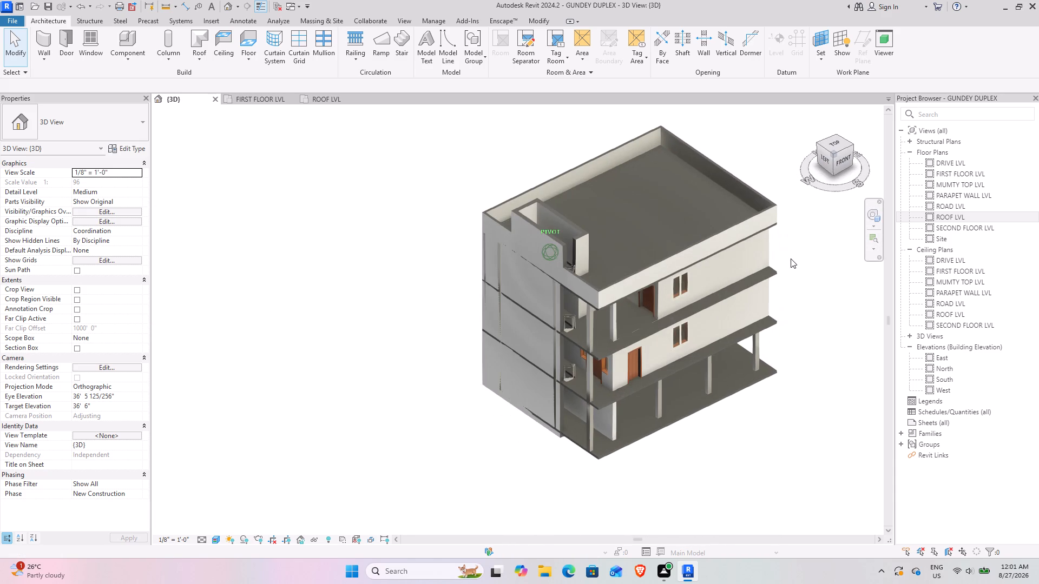
left_click_drag(791, 258, 787, 206)
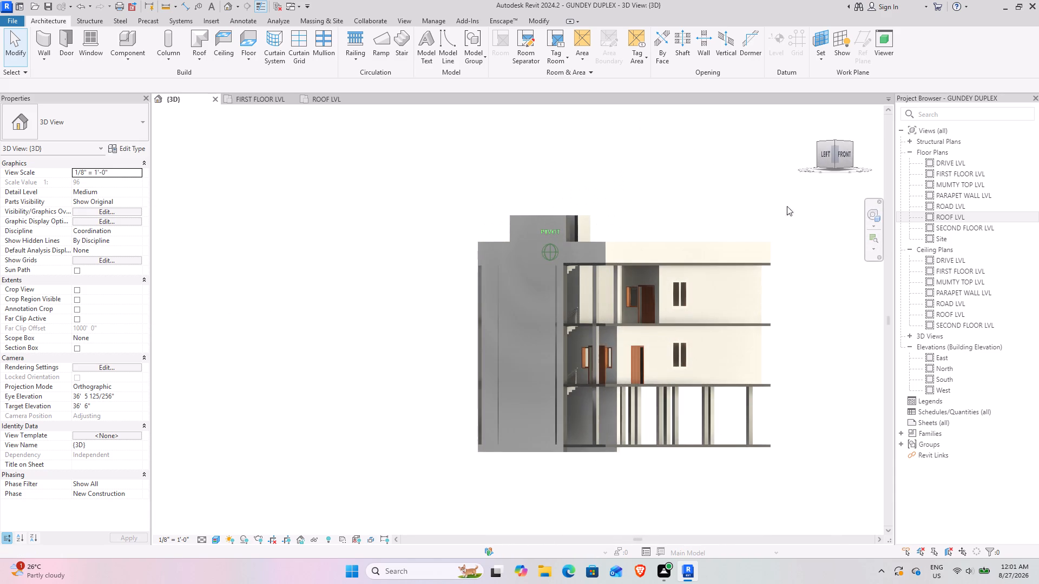
left_click_drag(787, 206, 707, 231)
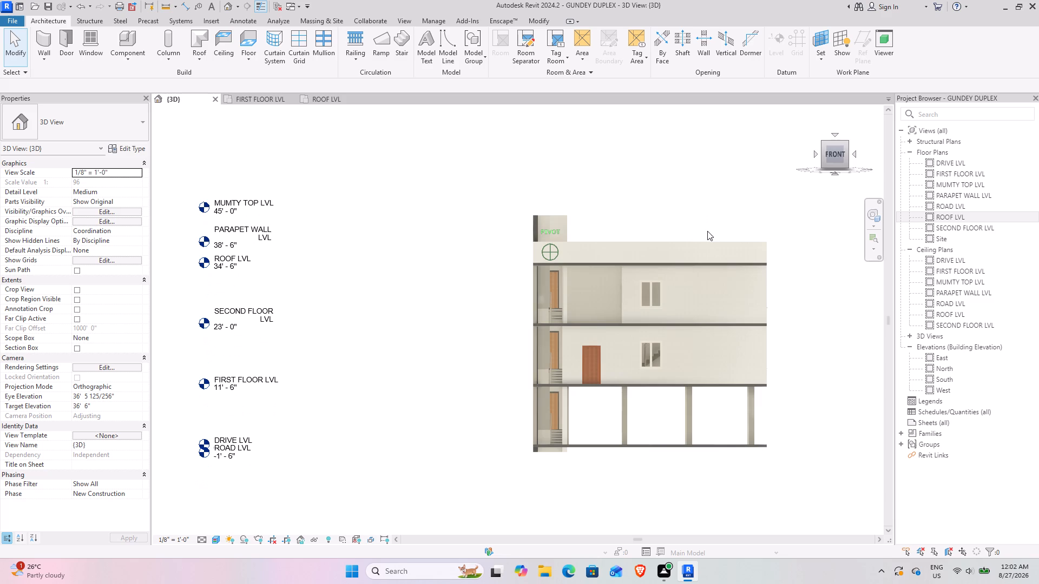
left_click_drag(707, 231, 768, 255)
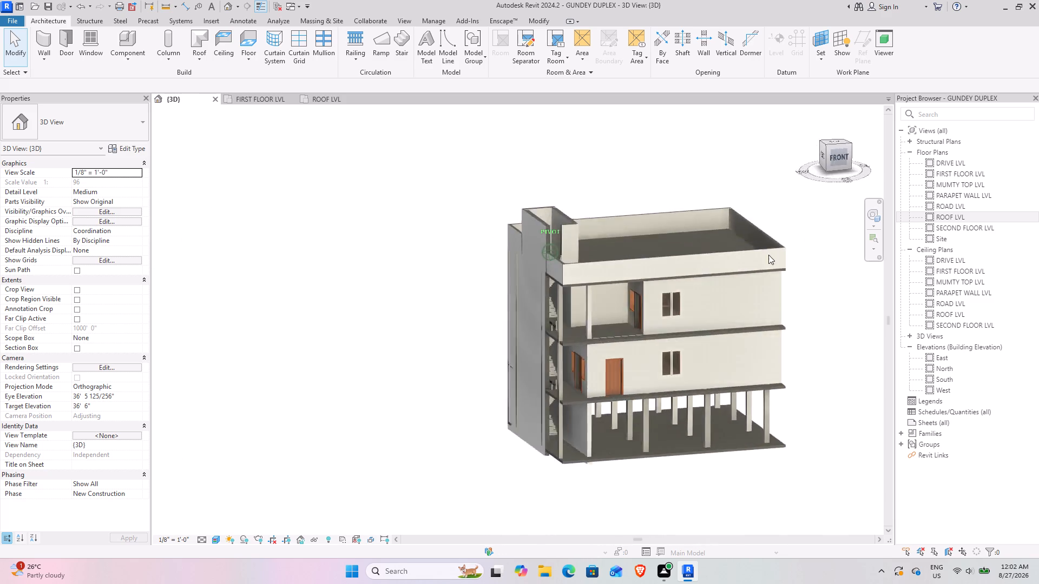
left_click_drag(768, 255, 824, 267)
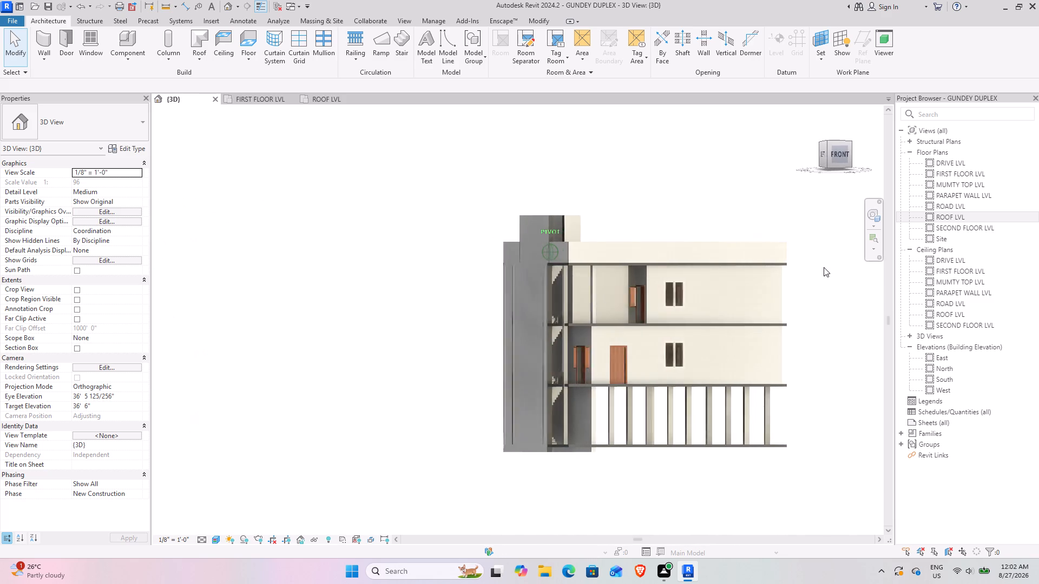
left_click_drag(824, 267, 760, 311)
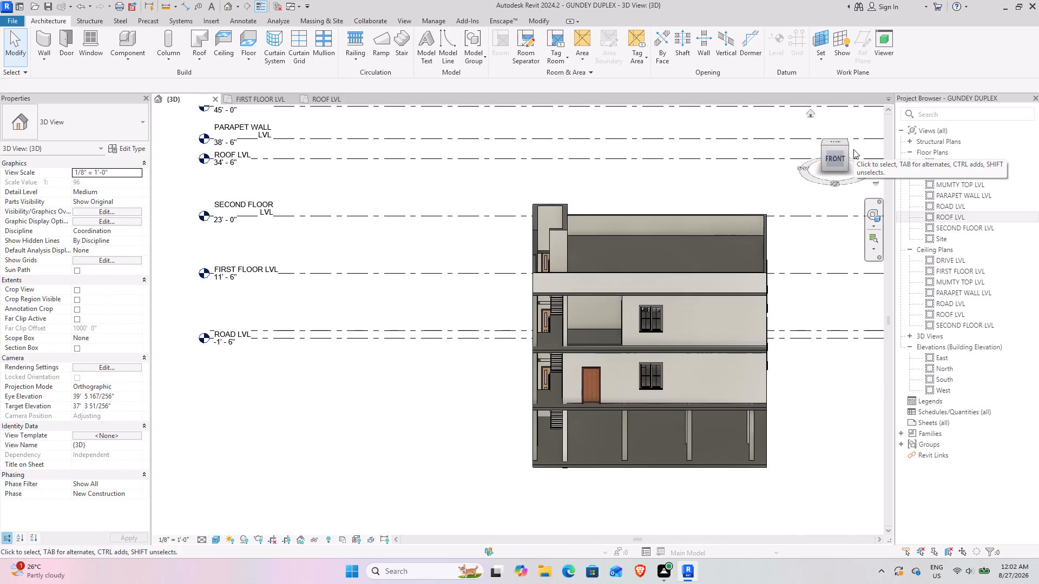
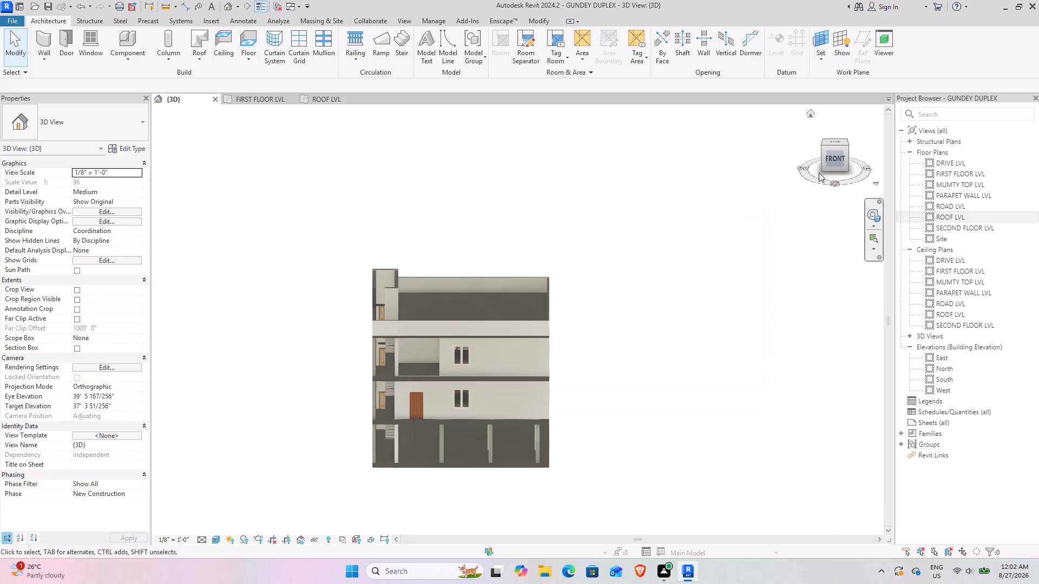
Examine the open-topped stair enclosure on the roof in 3D from the front and the front-left corner.
left_click_drag(837, 148, 837, 133)
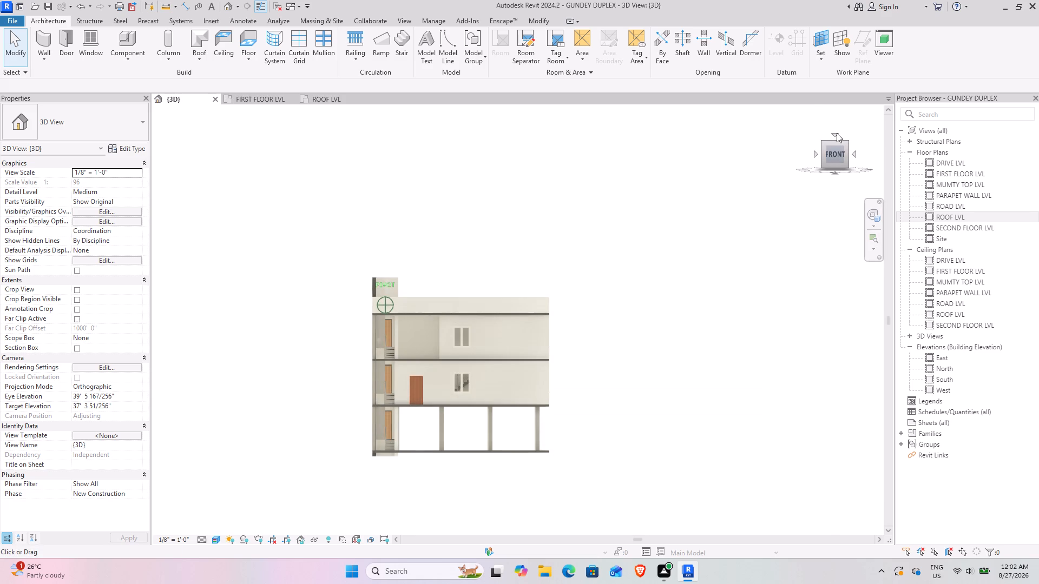
left_click_drag(837, 133, 177, 223)
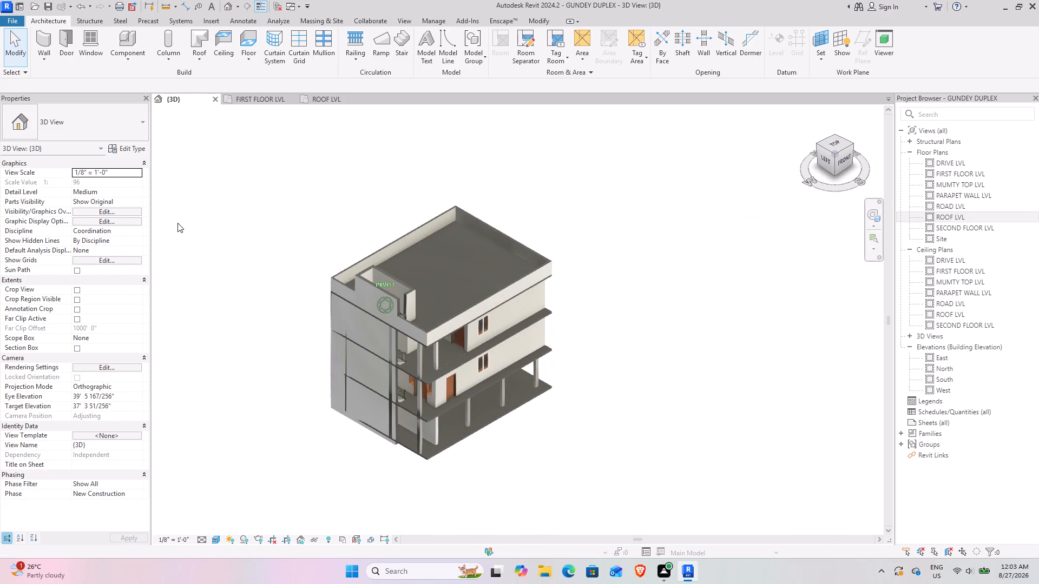
left_click_drag(177, 223, 203, 191)
scroll(363, 308, "up", 1)
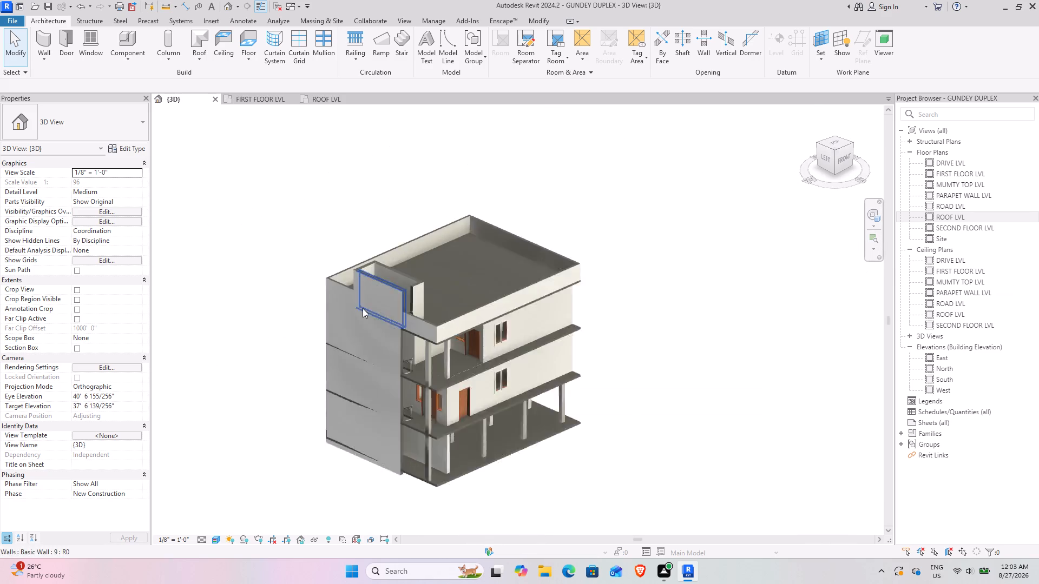
scroll(363, 308, "up", 6)
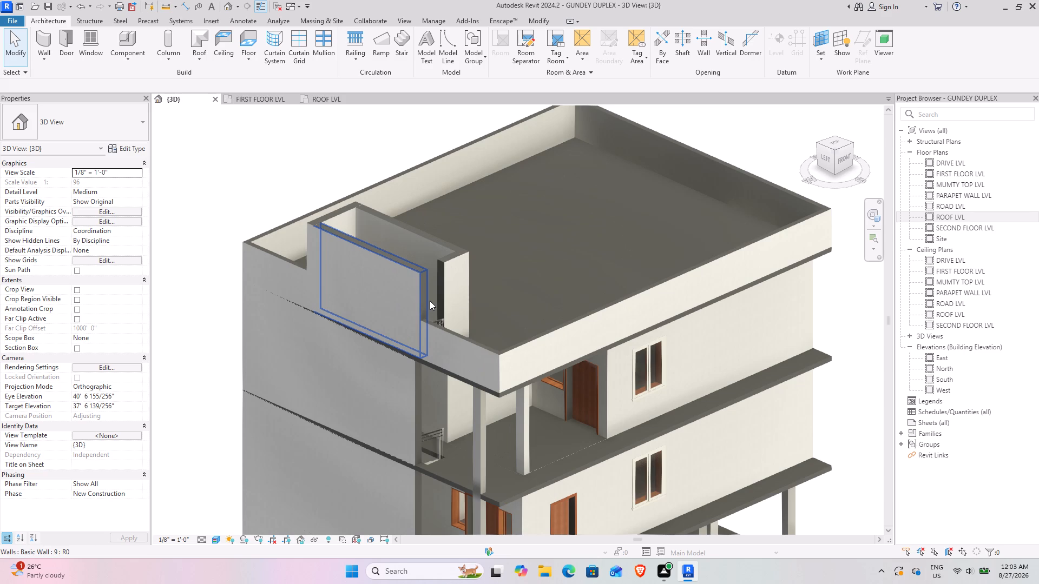
Save the project and create a rectangular Generic - 6" floor over the stairwell on ROOF LVL, about 6'-6" by 18'-5", extending past the enclosure's front.
left_click(336, 96)
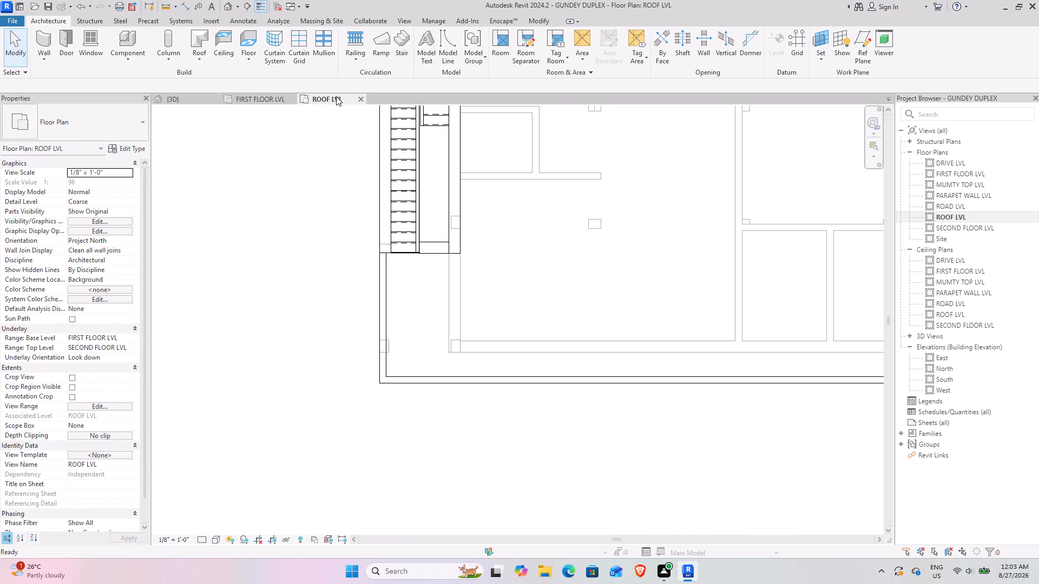
middle_click_drag(418, 229, 369, 397)
scroll(357, 381, "down", 1)
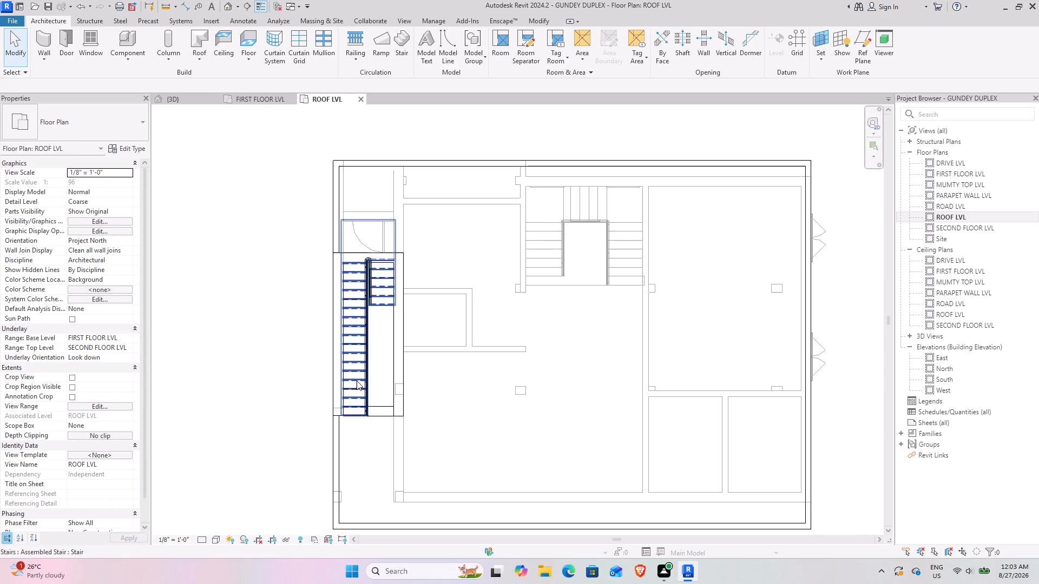
middle_click_drag(374, 383, 376, 336)
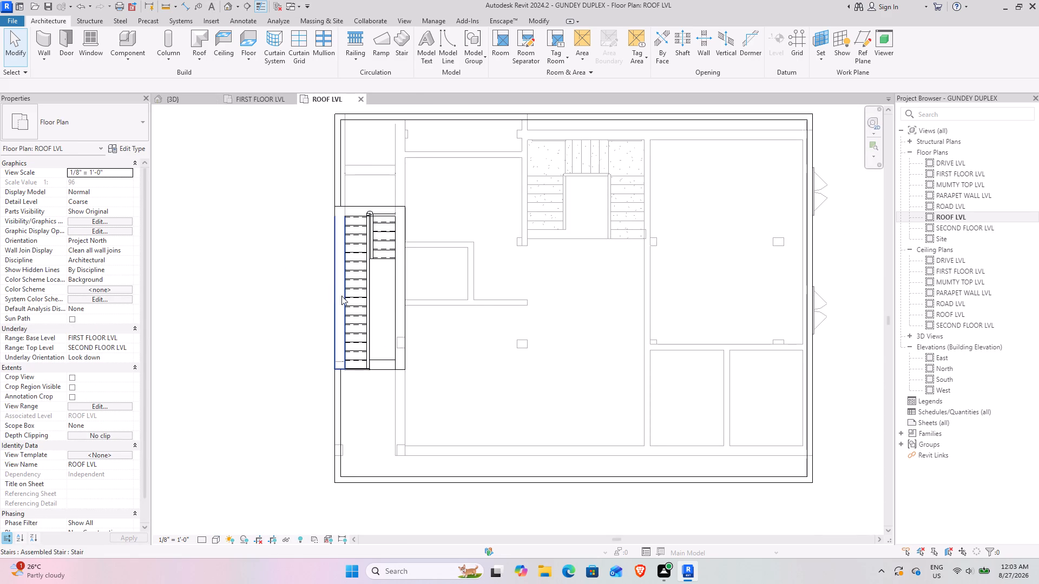
scroll(383, 254, "up", 2)
middle_click_drag(385, 256, 400, 298)
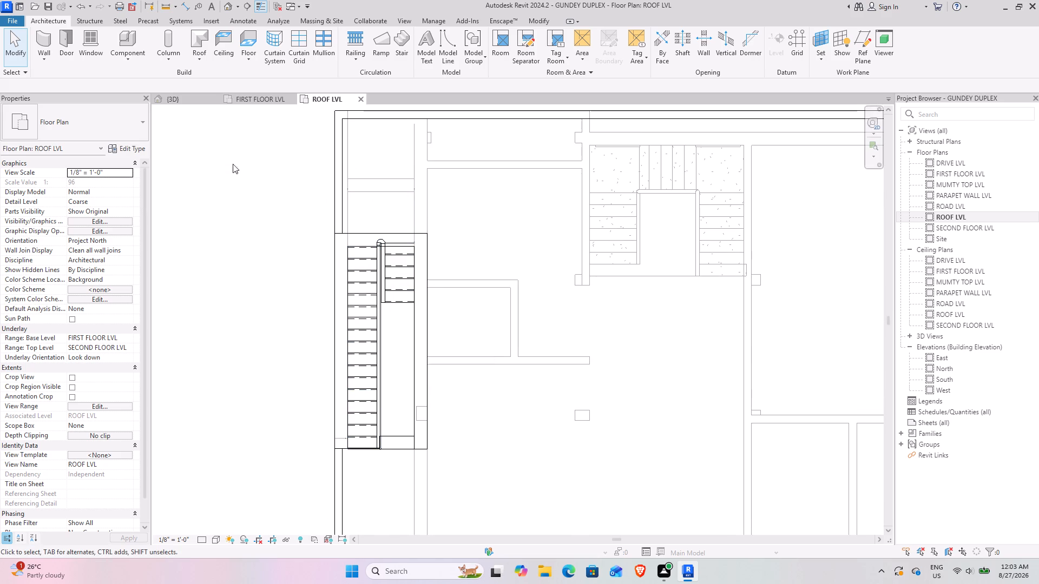
left_click(252, 38)
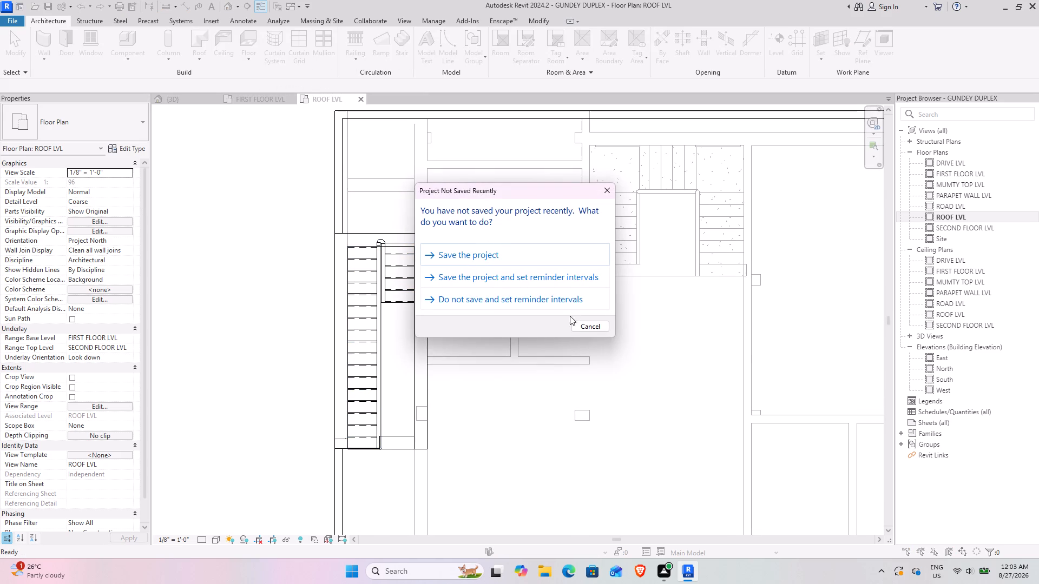
left_click(530, 251)
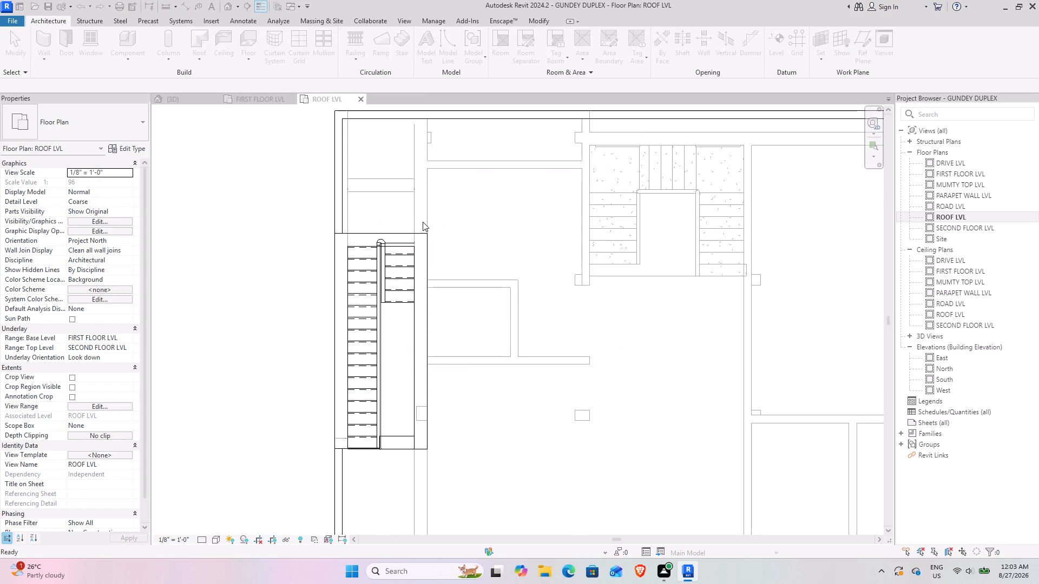
left_click(558, 41)
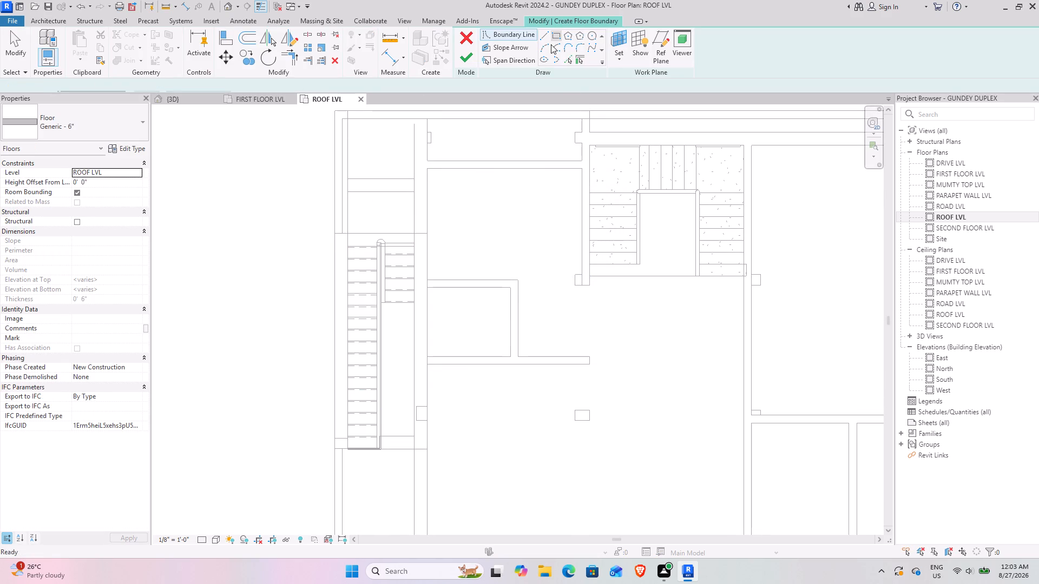
left_click(335, 232)
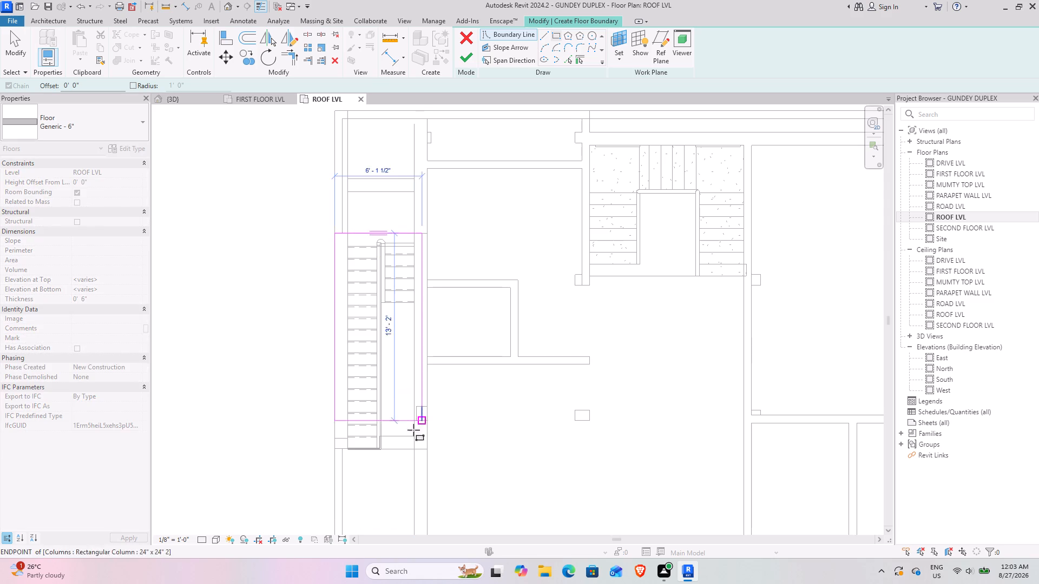
left_click(431, 495)
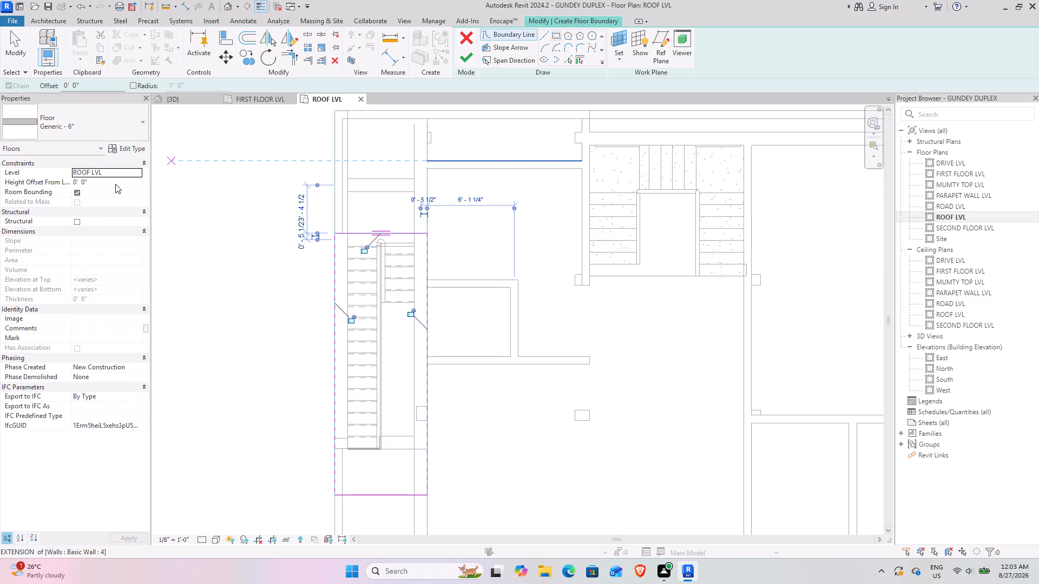
left_click(466, 59)
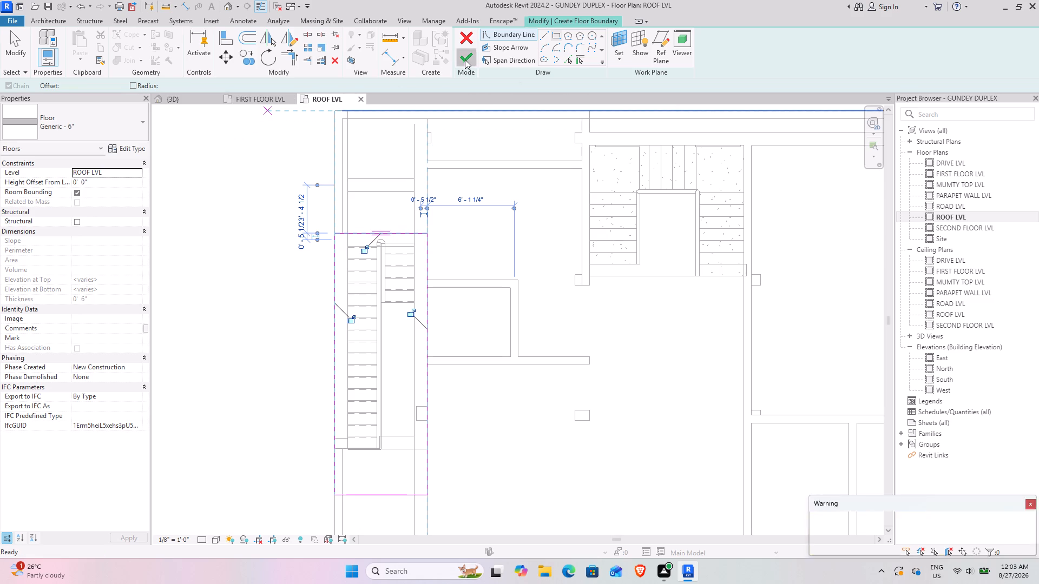
left_click(610, 290)
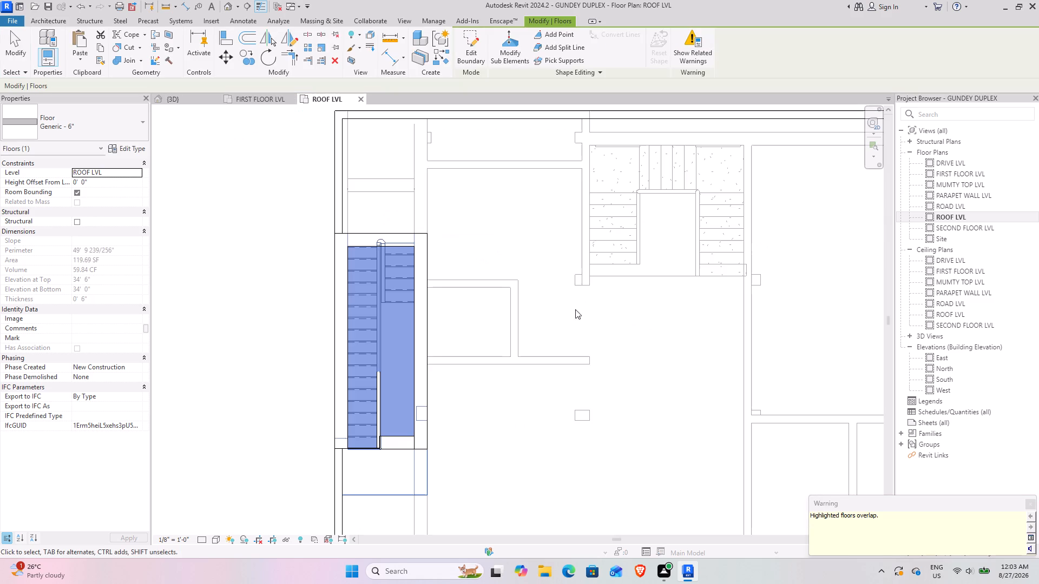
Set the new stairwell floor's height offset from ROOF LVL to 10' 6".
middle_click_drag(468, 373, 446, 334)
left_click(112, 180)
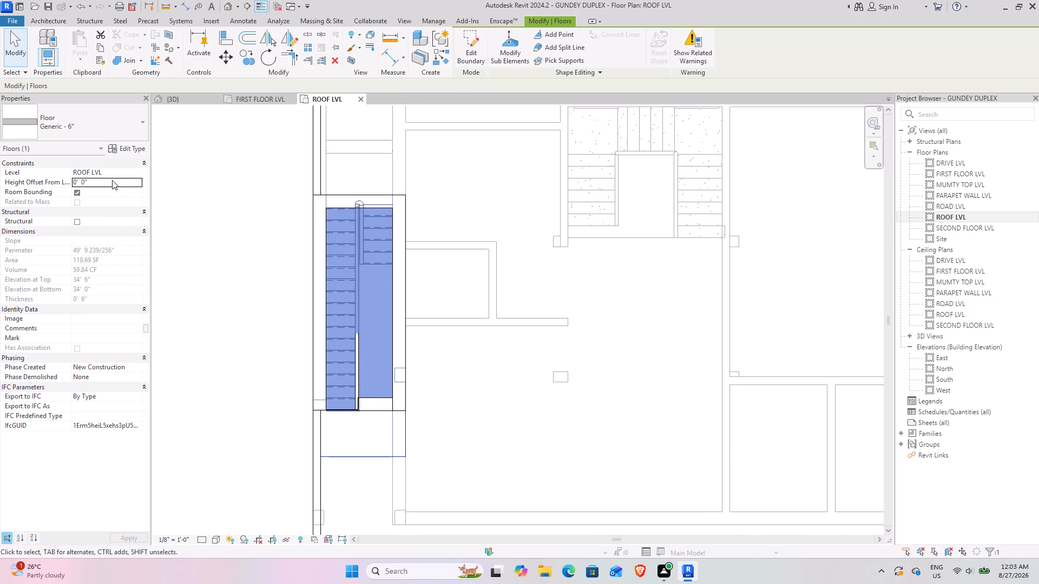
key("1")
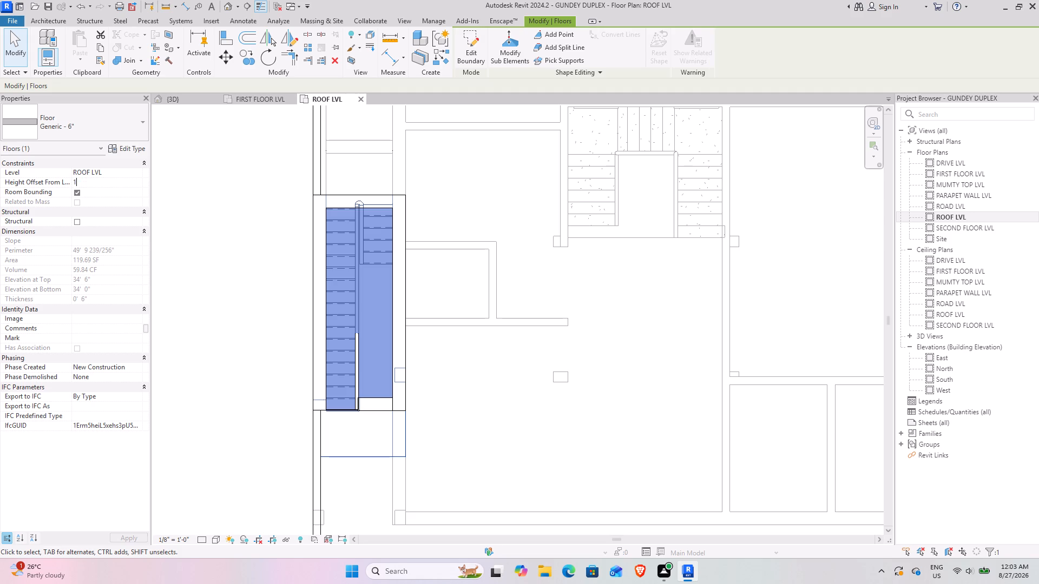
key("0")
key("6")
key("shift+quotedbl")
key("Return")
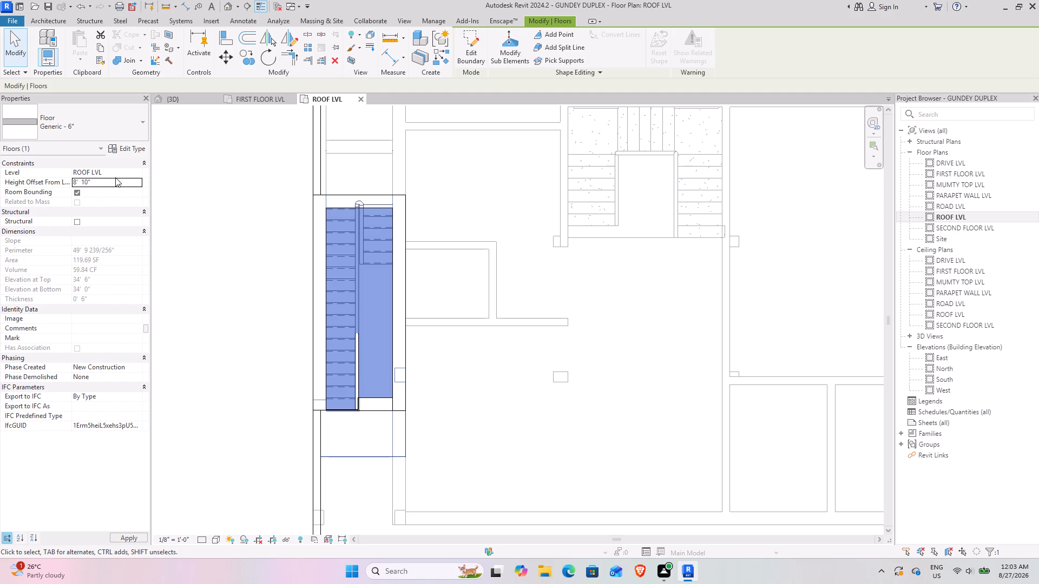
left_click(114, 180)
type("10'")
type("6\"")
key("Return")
Check in 3D how the new slab sits above the stair enclosure walls, and inspect the enclosure wall's height.
left_click(237, 282)
left_click(179, 92)
left_click(177, 101)
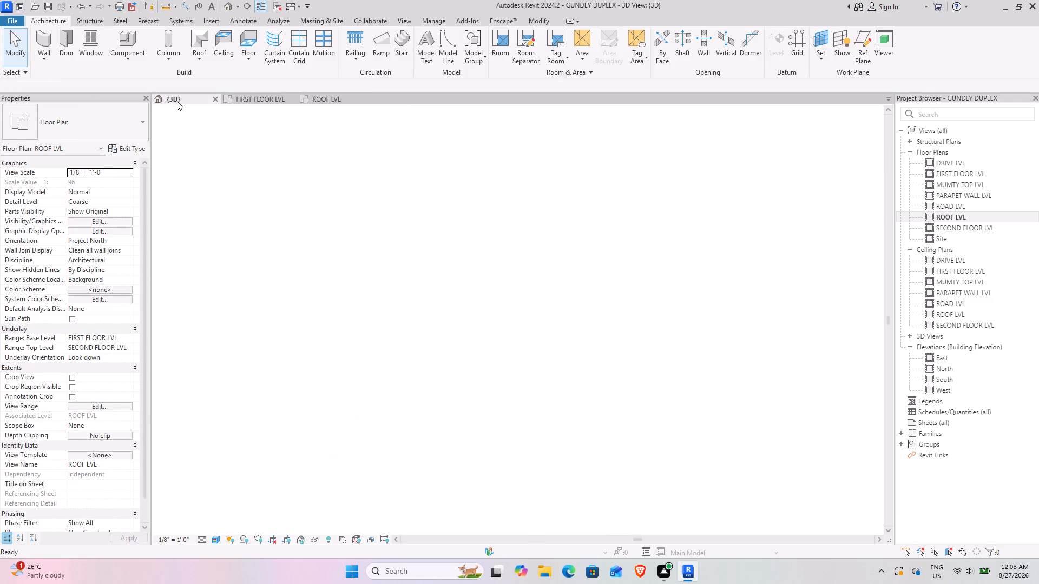
middle_click_drag(391, 301, 444, 184, "shift")
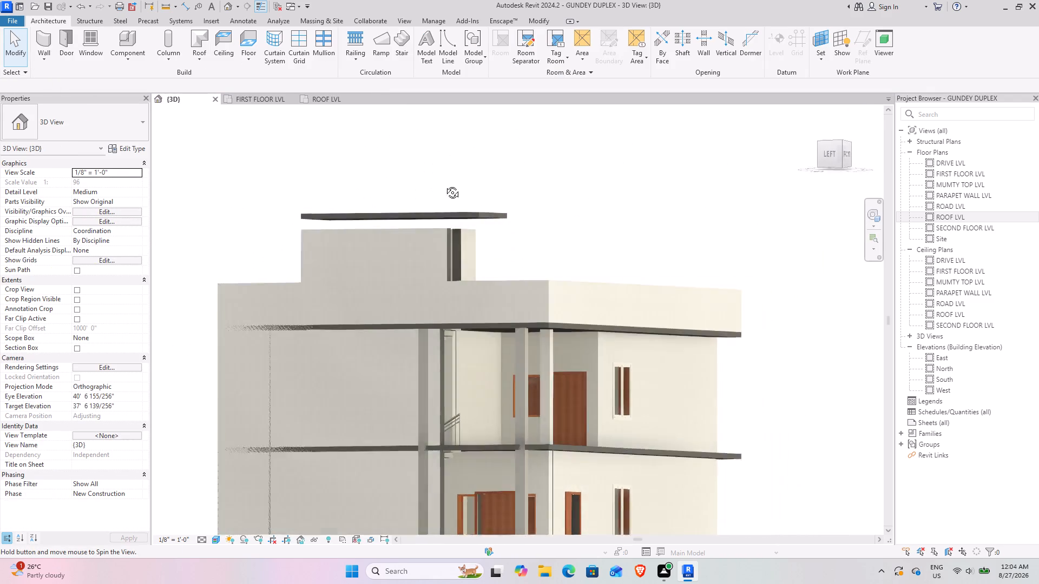
middle_click_drag(444, 184, 457, 218, "shift")
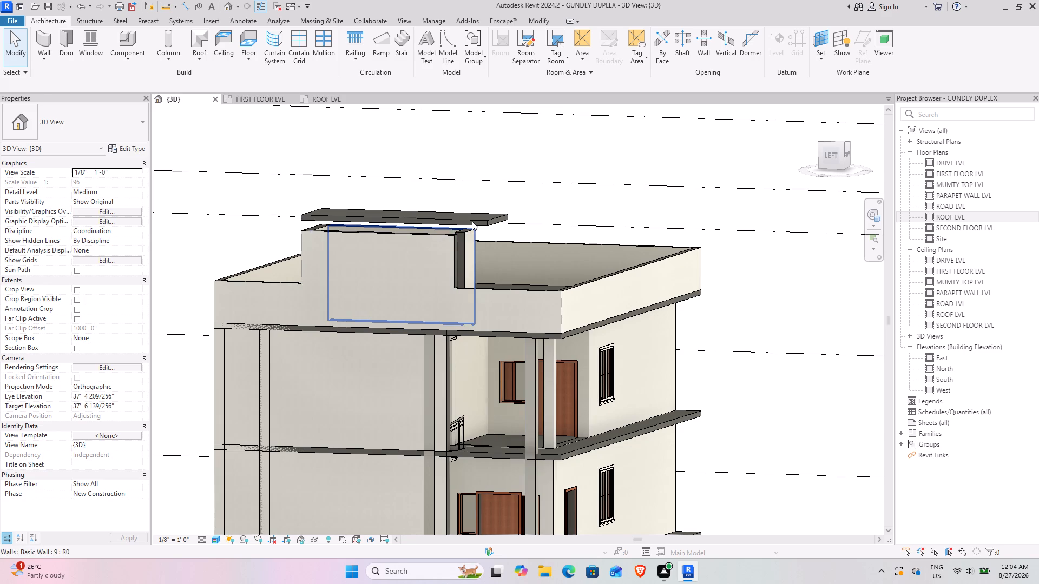
left_click(472, 221)
middle_click_drag(434, 227, 462, 204, "shift")
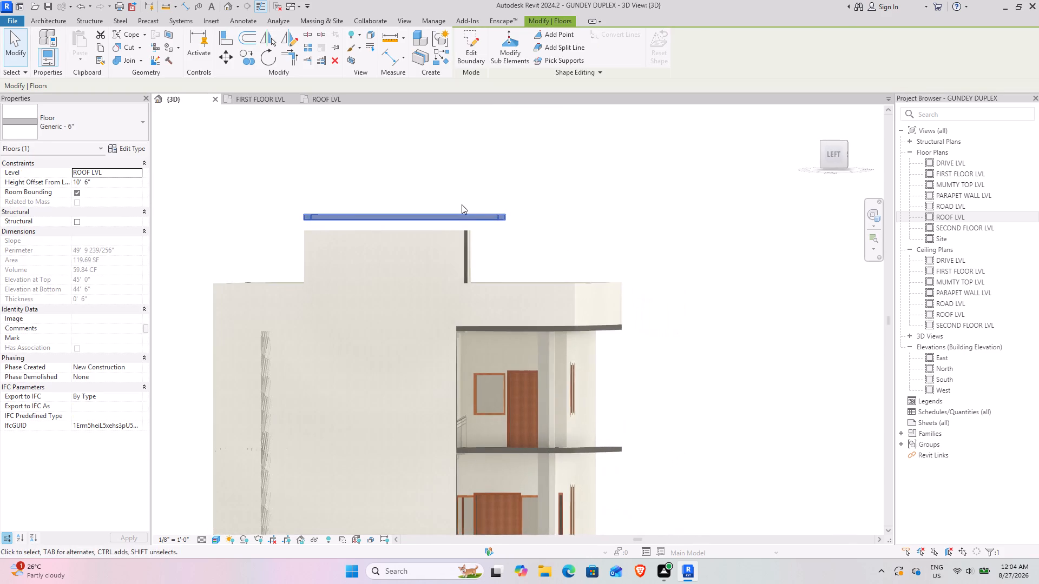
middle_click_drag(418, 227, 426, 237)
left_click(426, 237)
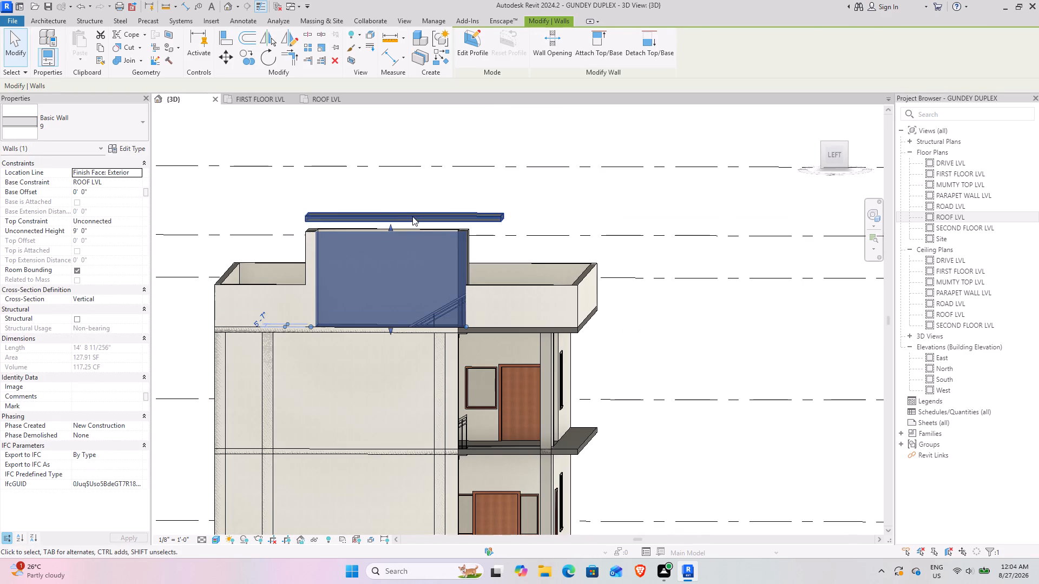
Set the stair enclosure slab's height offset from ROOF LVL to 9' 6".
left_click(412, 216)
left_click(120, 183)
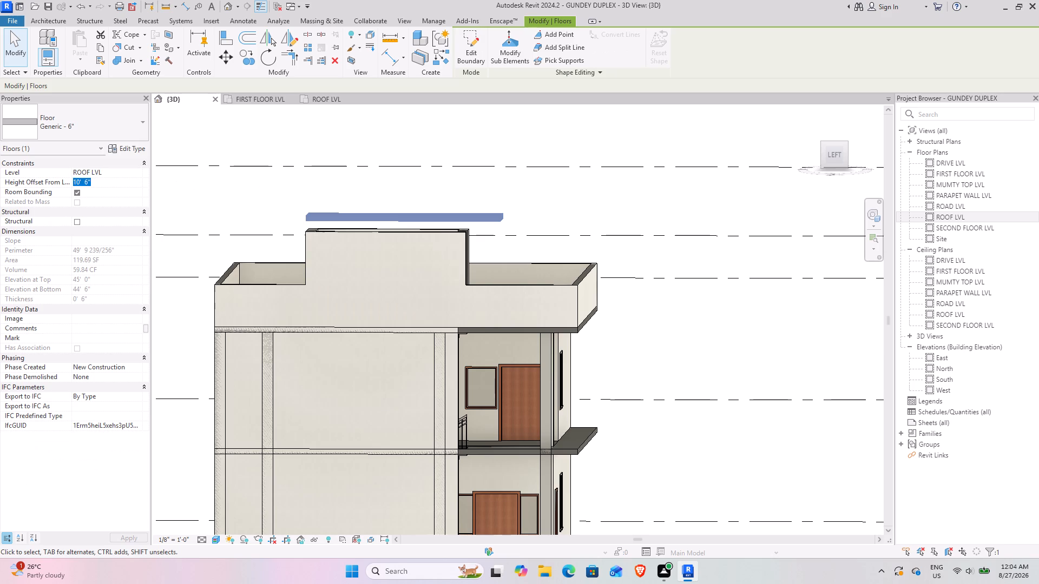
key("9")
type("'6")
key("Return")
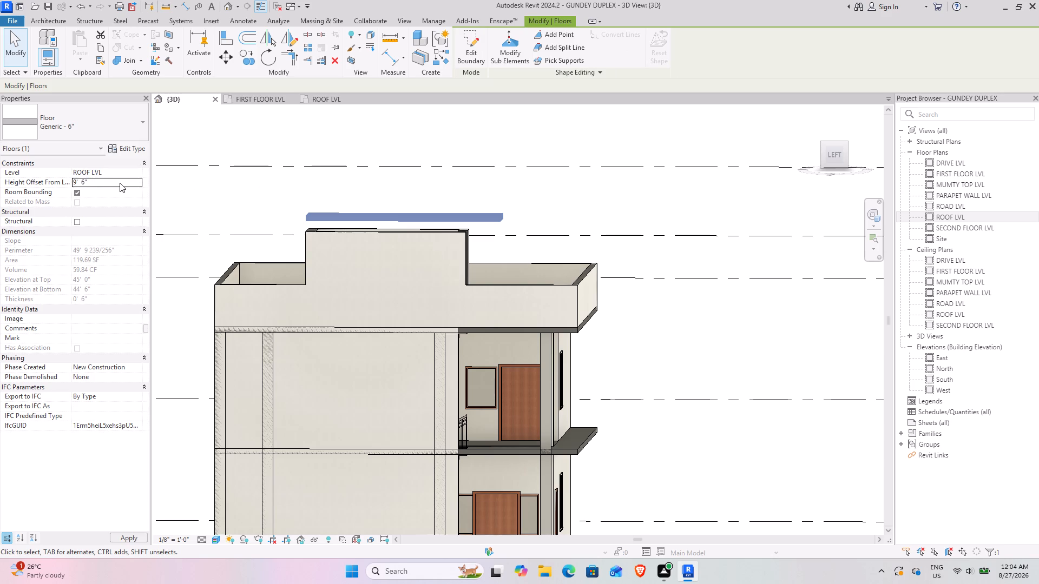
left_click(557, 198)
Examine the stair enclosure slab, its wall junctions and the open front from several angles in 3D.
middle_click_drag(540, 216, 442, 229, "shift")
scroll(425, 229, "up", 11)
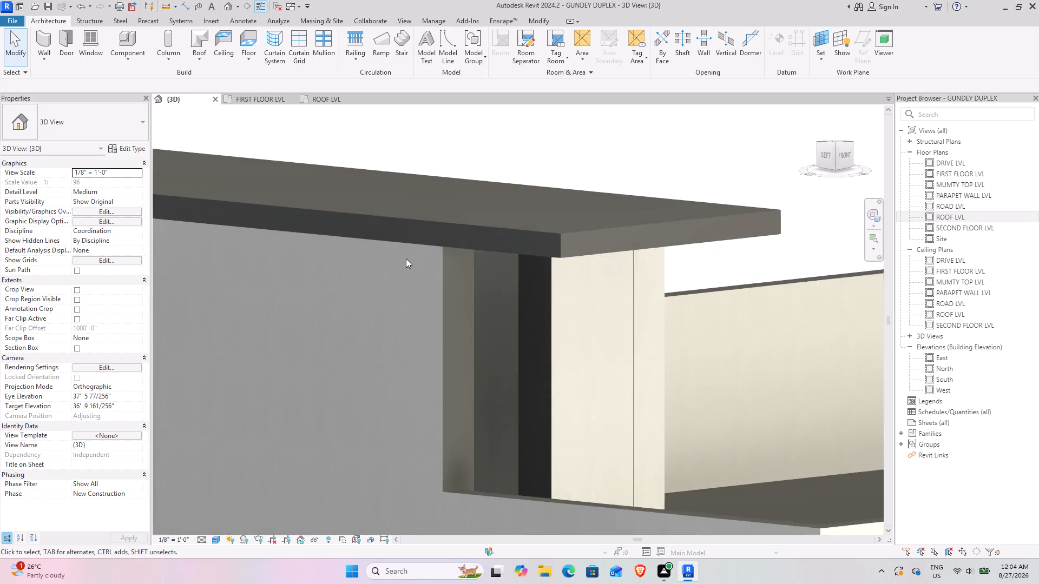
middle_click_drag(403, 256, 302, 223, "shift")
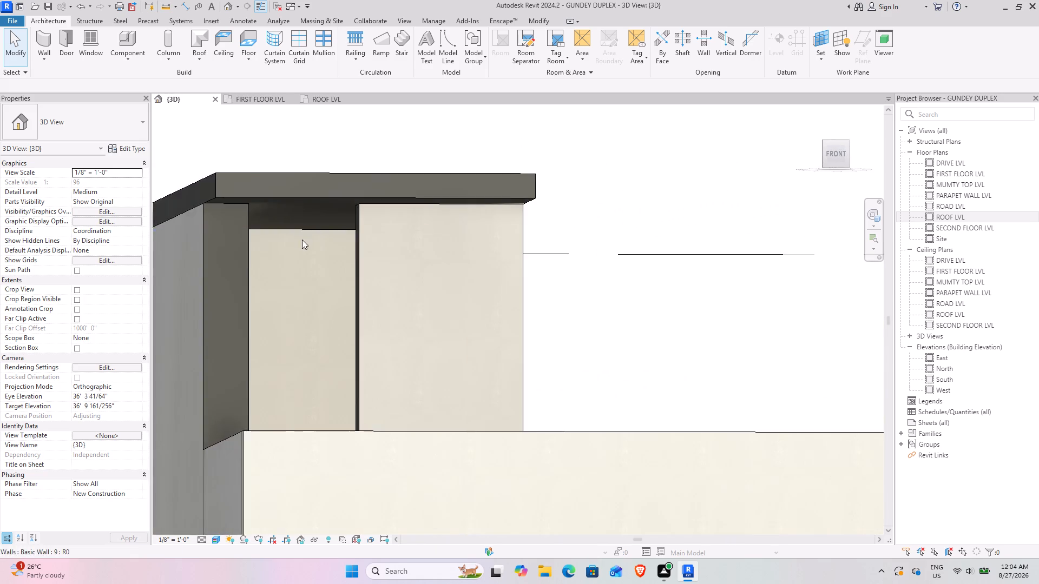
scroll(302, 243, "down", 4)
middle_click_drag(317, 276, 284, 331)
middle_click_drag(300, 334, 310, 344, "shift")
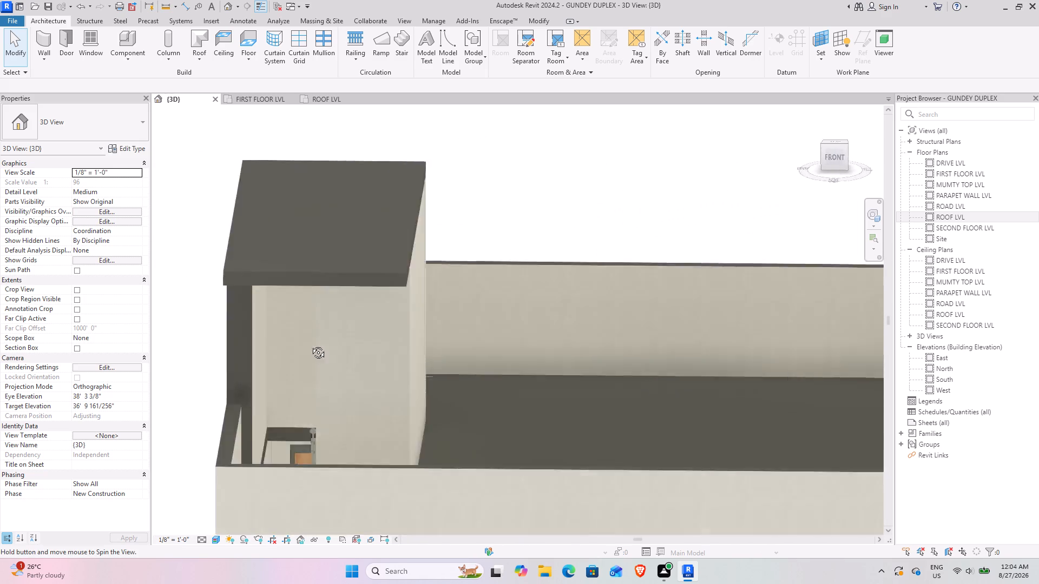
middle_click_drag(310, 344, 306, 347, "shift")
scroll(306, 349, "down", 3)
middle_click_drag(295, 373, 330, 418)
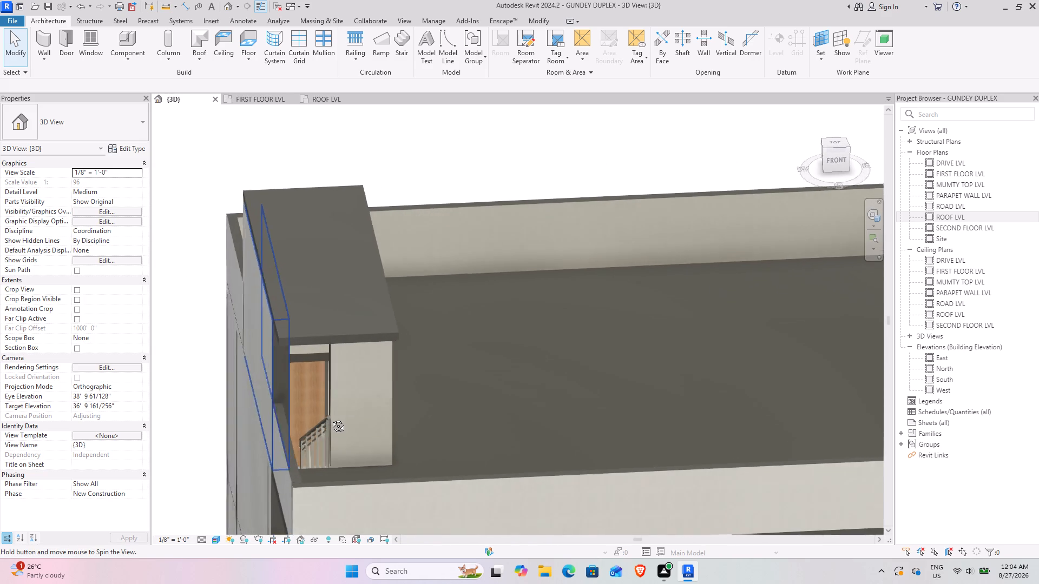
middle_click_drag(330, 418, 346, 421)
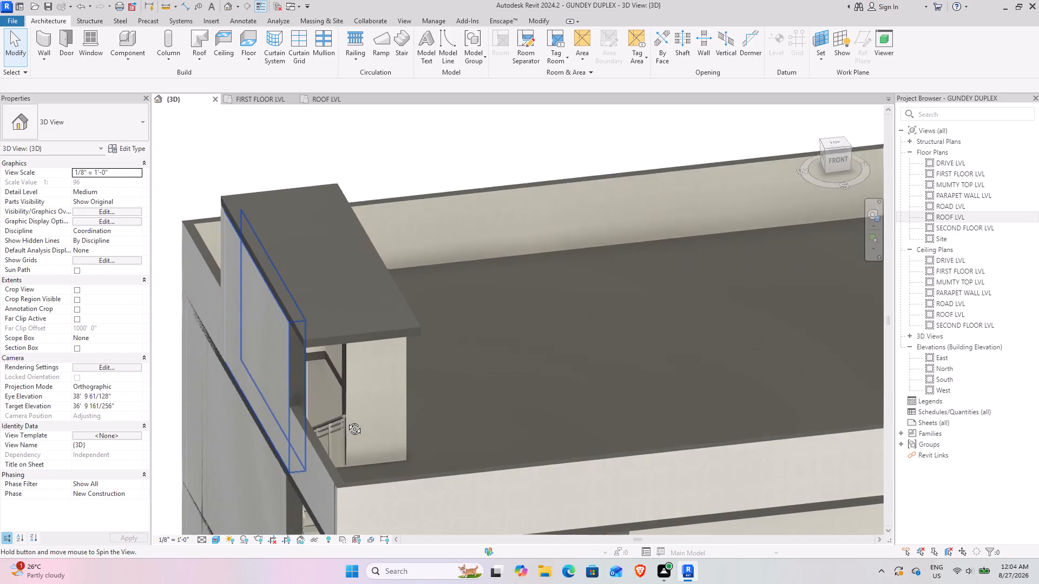
middle_click_drag(346, 421, 338, 379)
scroll(329, 379, "down", 3)
middle_click_drag(324, 389, 330, 357)
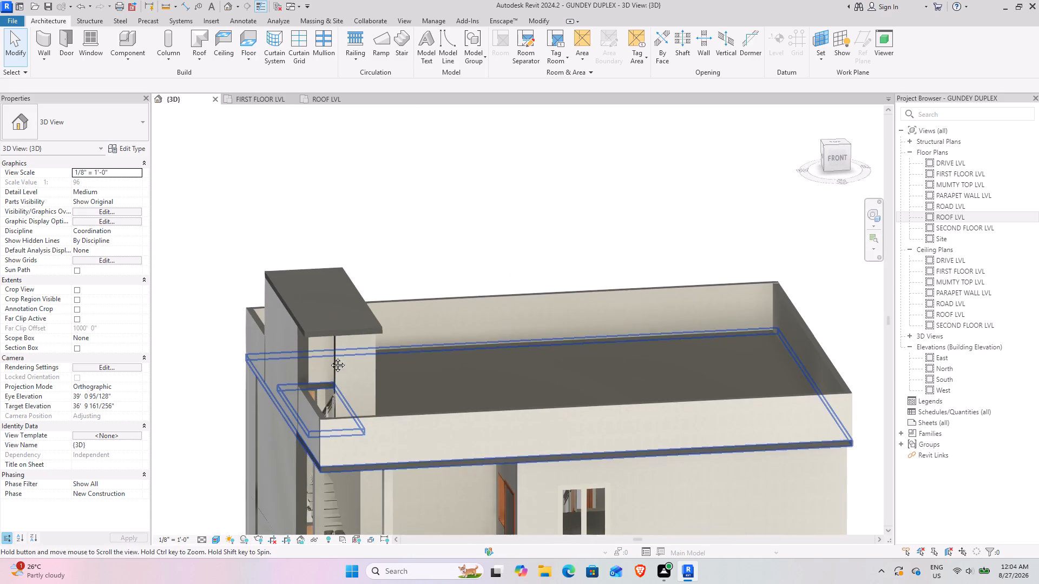
middle_click_drag(330, 357, 332, 267)
middle_click_drag(369, 297, 338, 297, "shift")
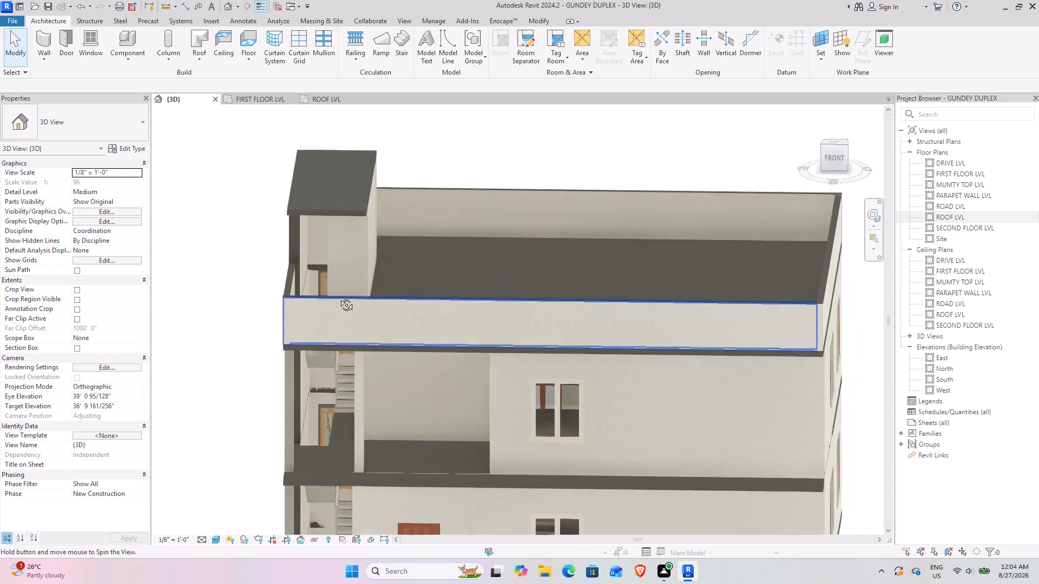
middle_click_drag(338, 297, 336, 315, "shift")
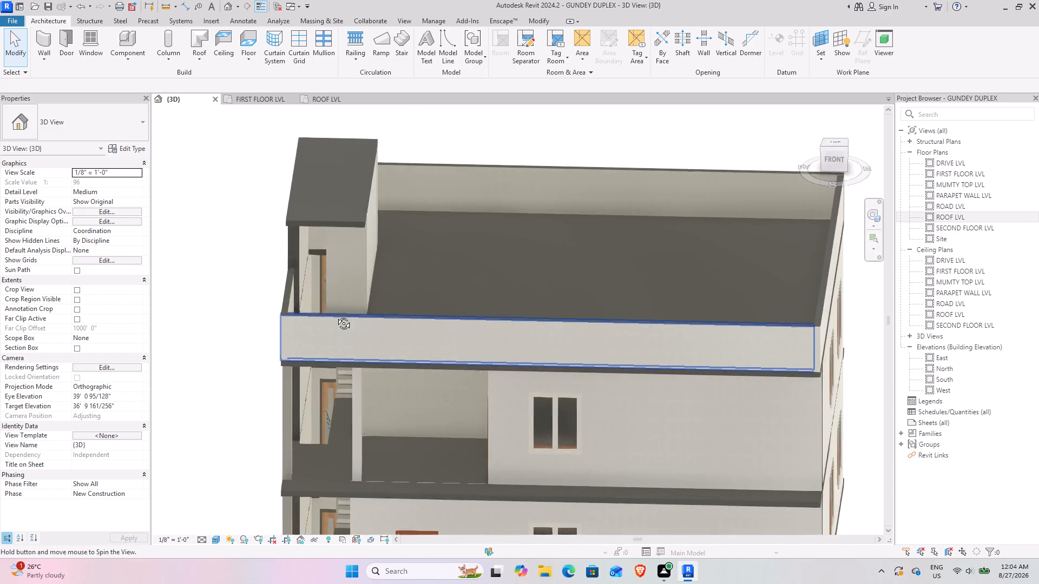
On the FIRST FLOOR LVL plan, create a straight railing about 10' 3" long beside the stair, from the glass railing's end to the flight's foot.
middle_click_drag(336, 315, 327, 279, "shift")
middle_click_drag(304, 352, 328, 315)
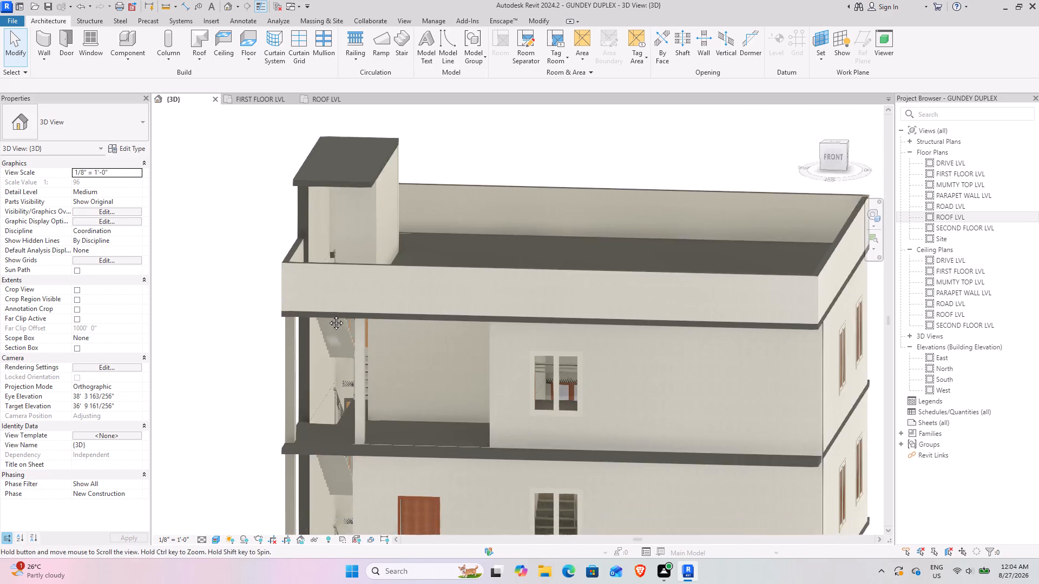
middle_click_drag(328, 315, 352, 267)
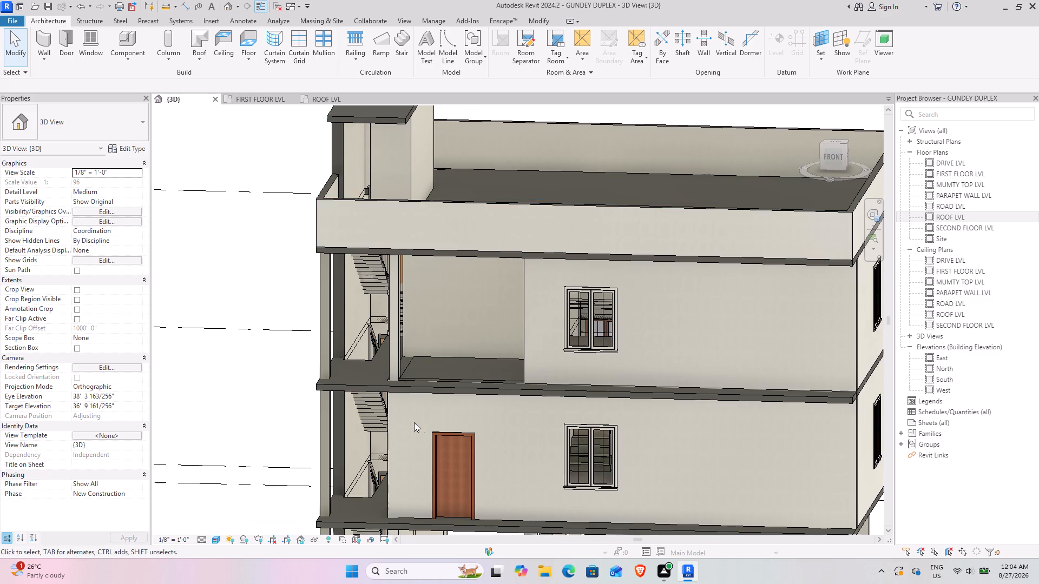
middle_click_drag(414, 406, 483, 379)
left_click(264, 99)
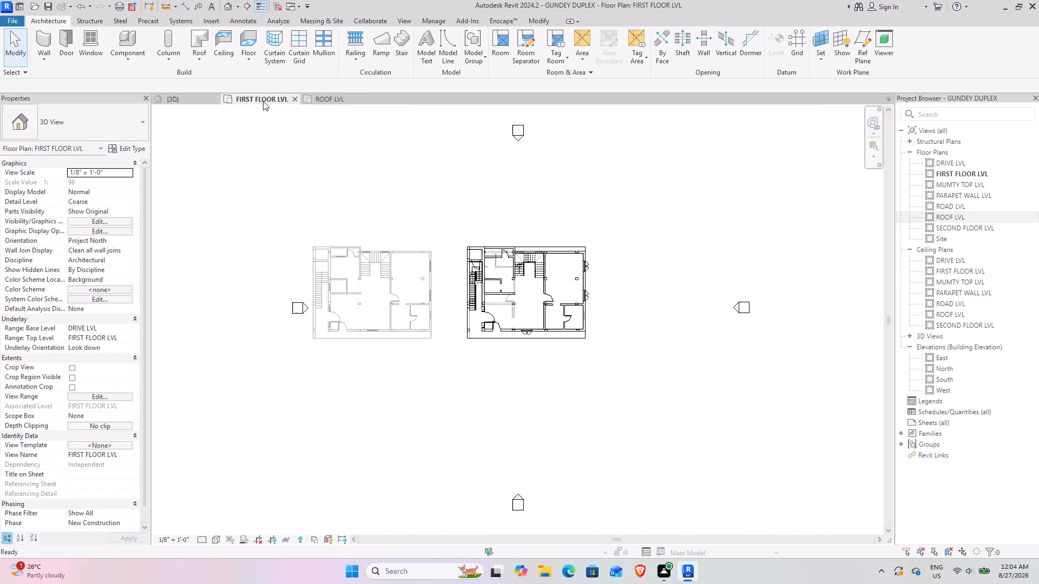
scroll(504, 308, "up", 14)
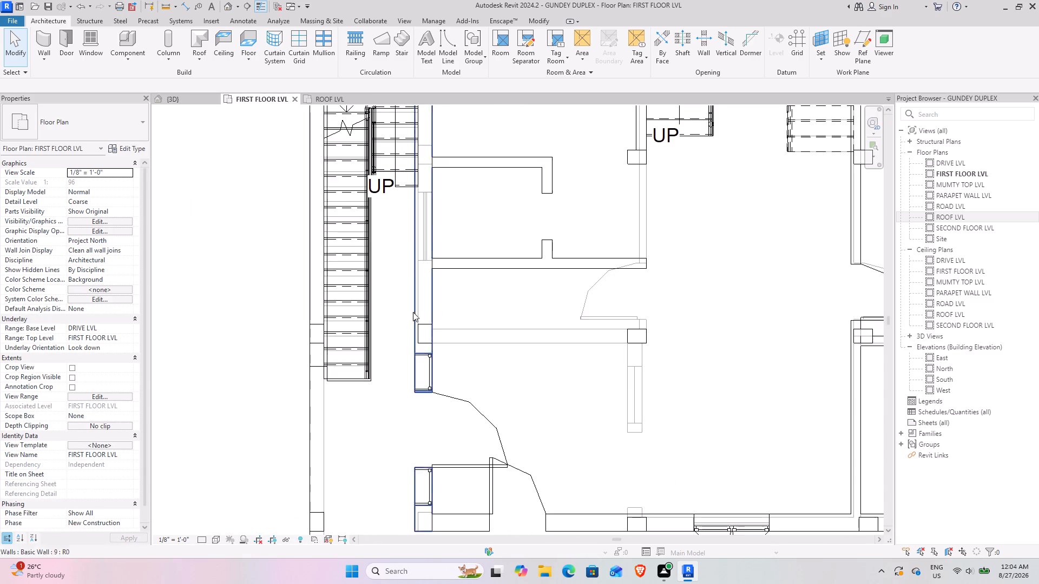
scroll(441, 253, "down", 2)
middle_click_drag(444, 253, 406, 312)
scroll(343, 291, "up", 2)
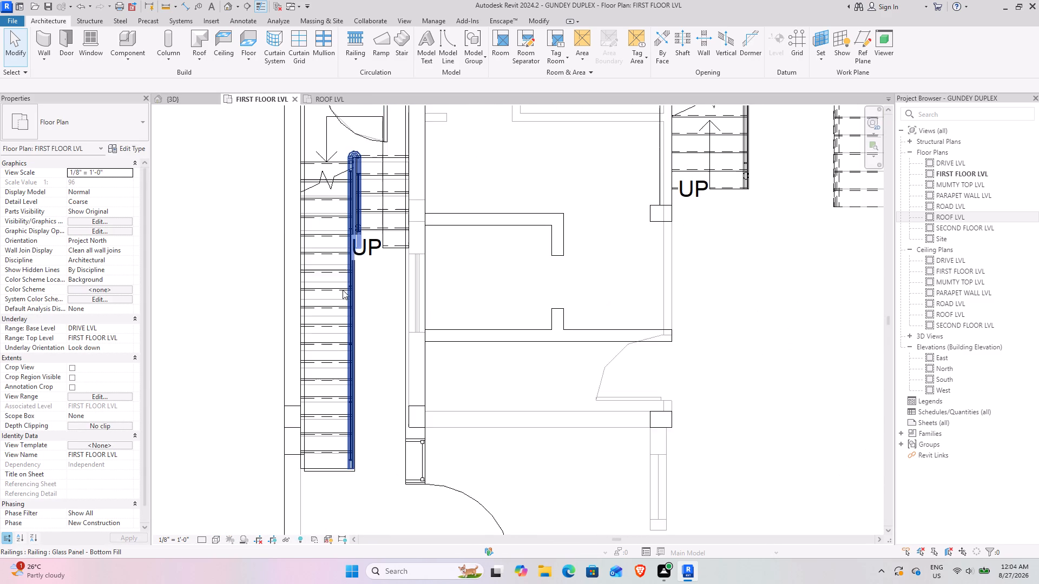
scroll(343, 290, "up", 4)
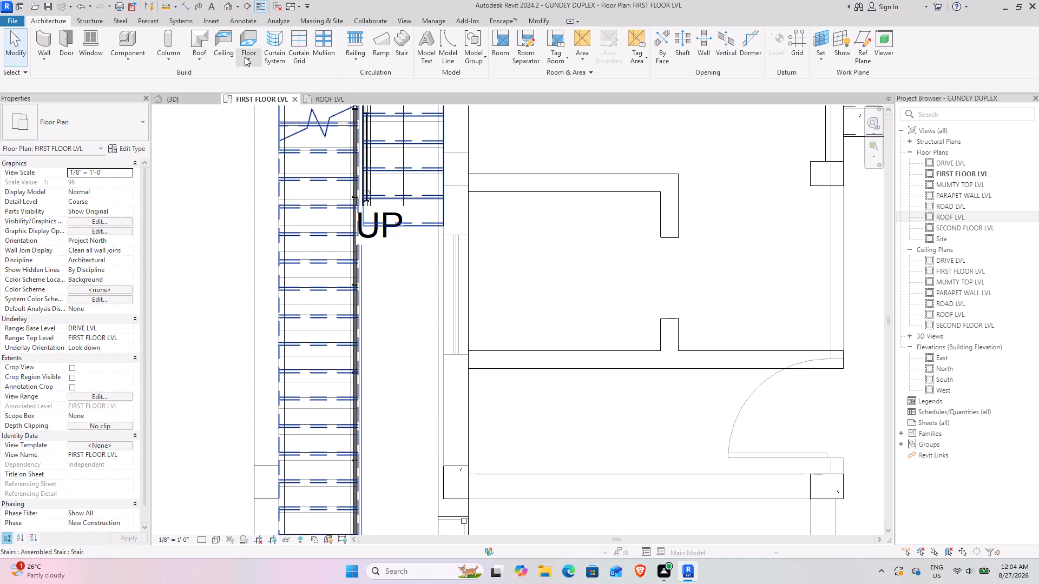
left_click(358, 38)
middle_click_drag(361, 275, 394, 185)
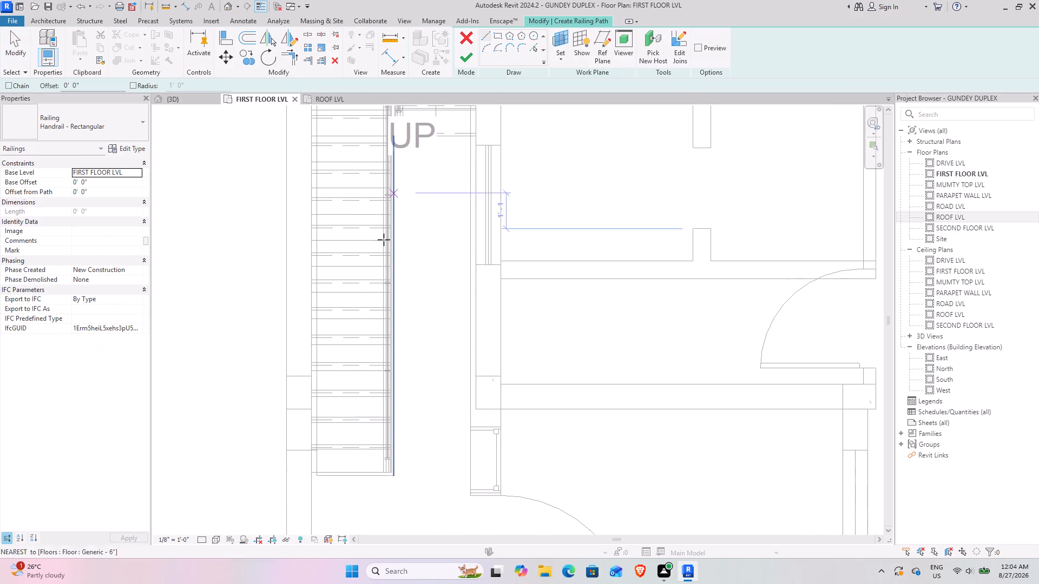
scroll(400, 451, "up", 3)
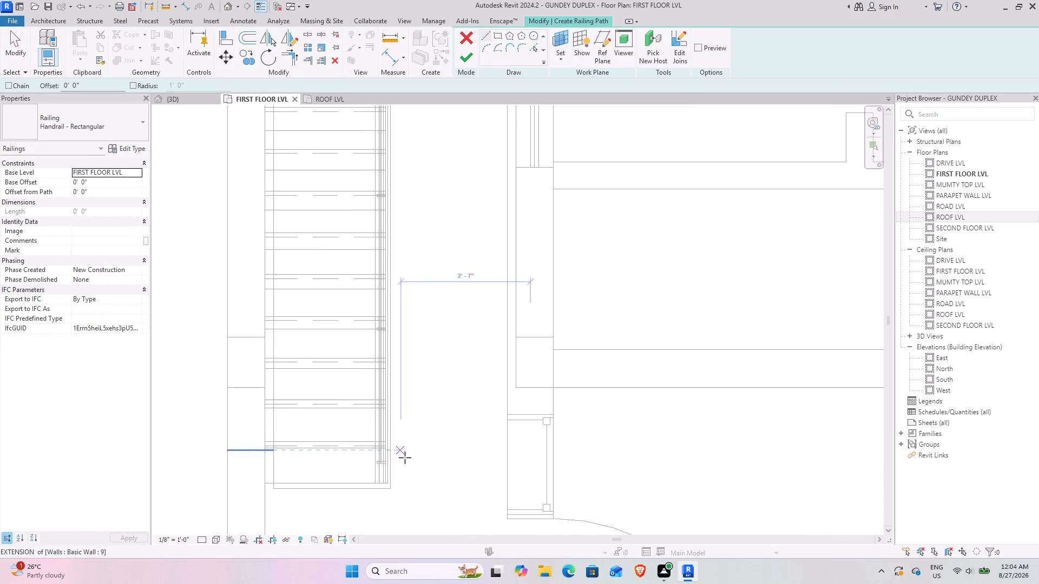
middle_click_drag(357, 272, 368, 433)
middle_click_drag(401, 278, 367, 466)
scroll(399, 277, "up", 6)
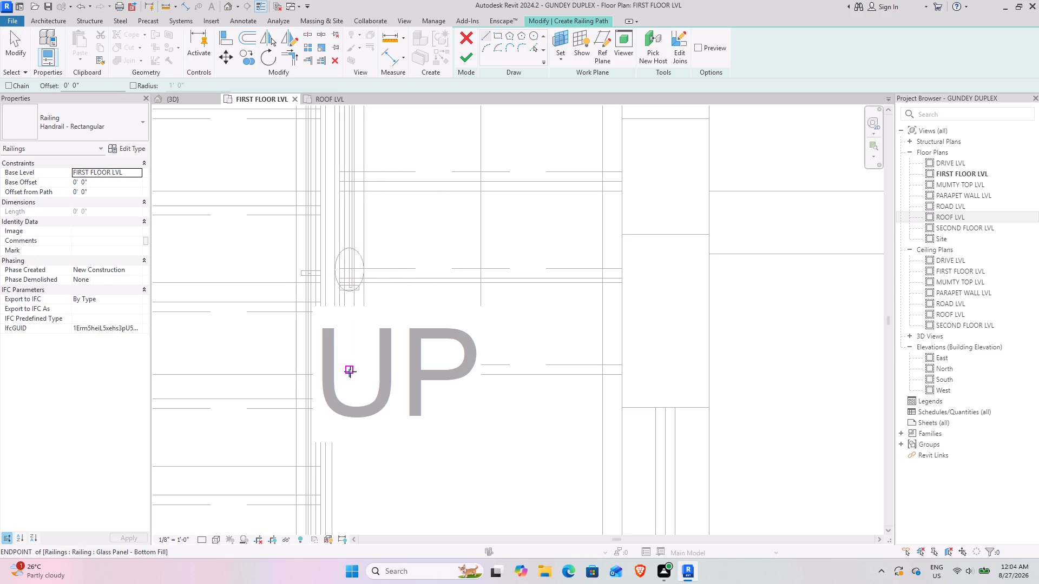
left_click(351, 376)
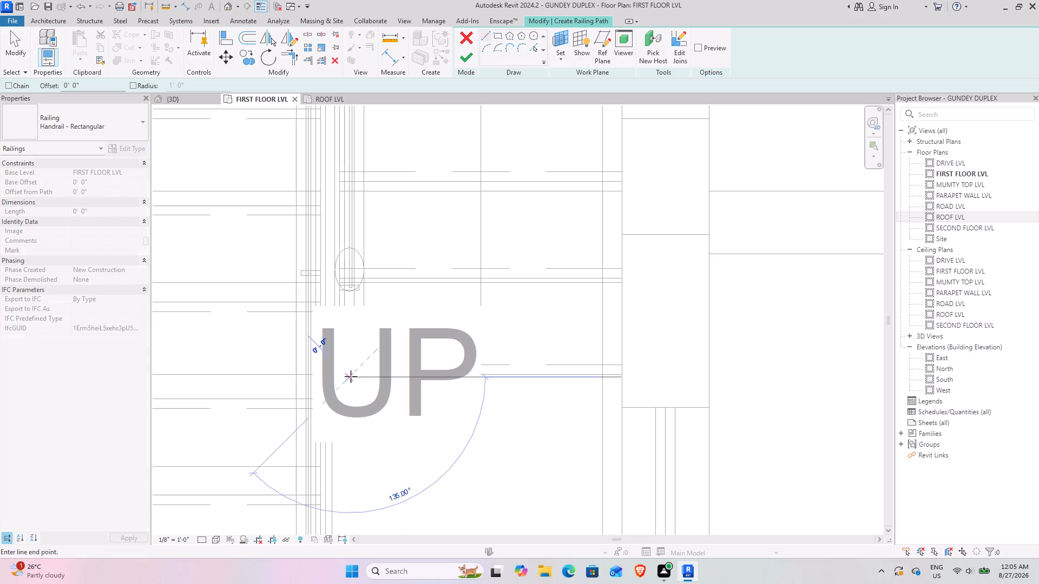
scroll(353, 427, "down", 4)
middle_click_drag(343, 457, 375, 220)
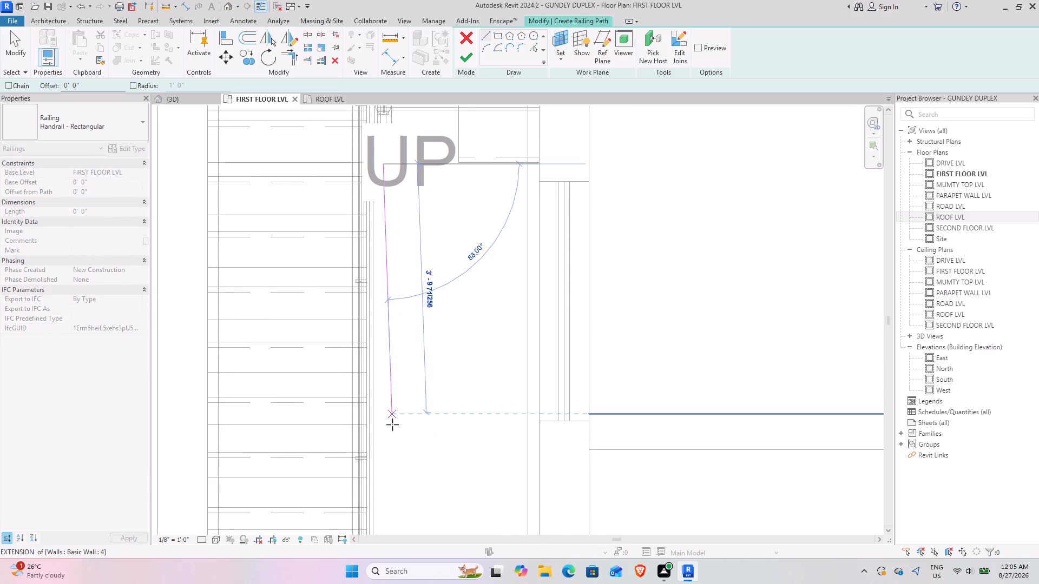
middle_click_drag(391, 439, 404, 274)
middle_click_drag(393, 413, 389, 223)
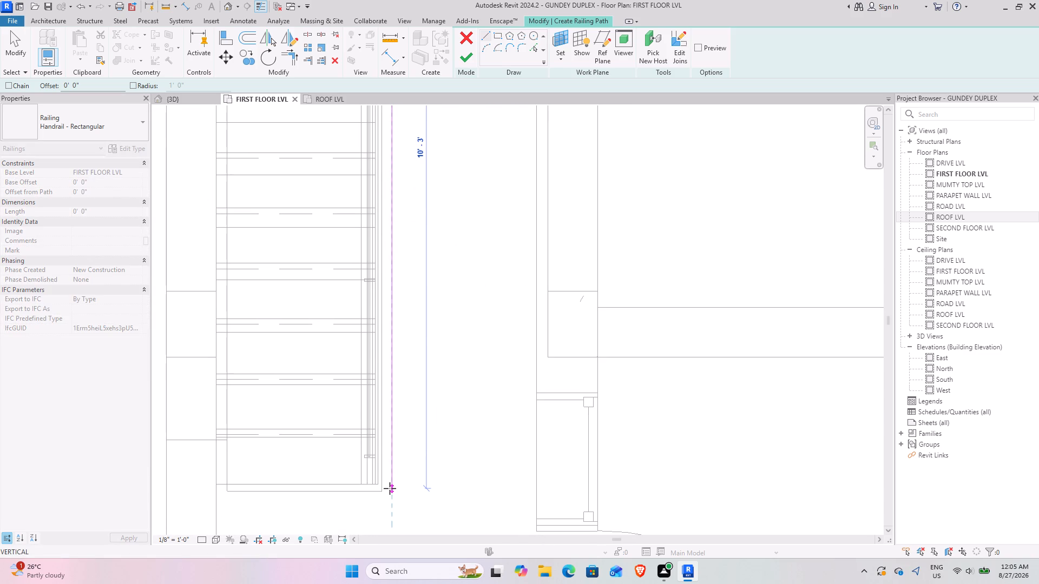
left_click(390, 487)
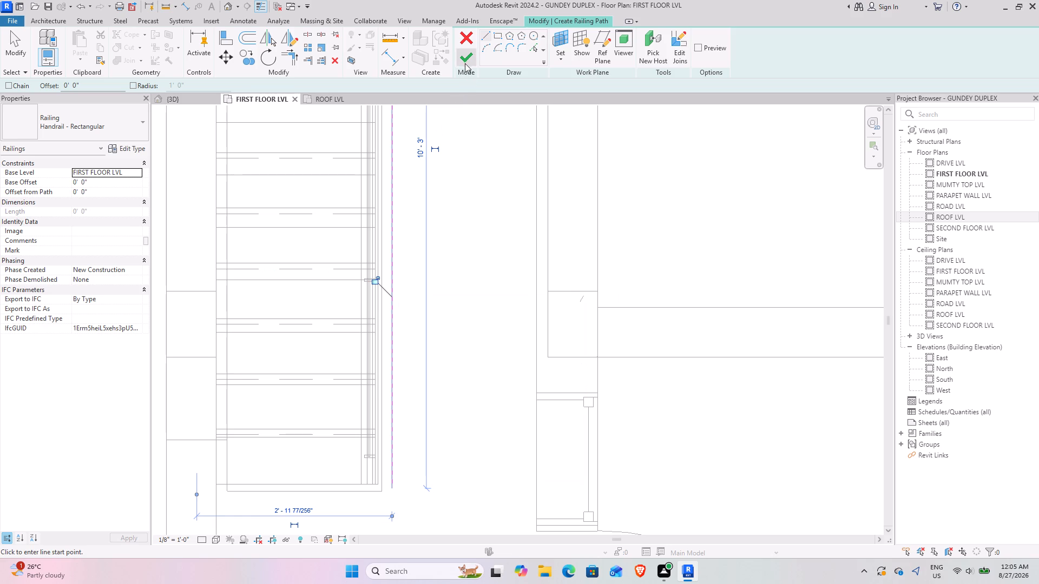
left_click(465, 63)
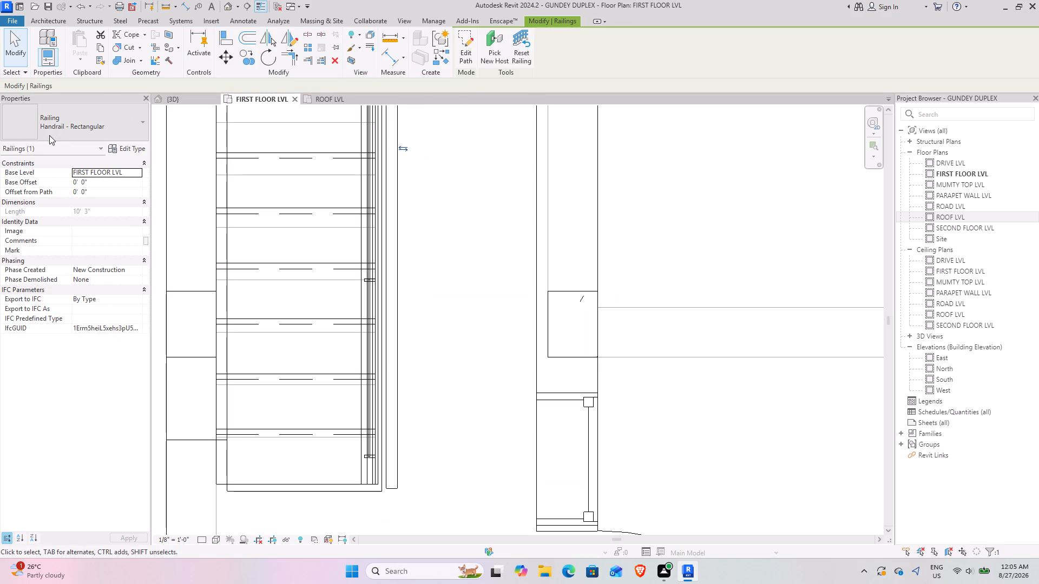
Change the new first-floor stairside railing's type to Glass Panel - Bottom Fill.
left_click(169, 99)
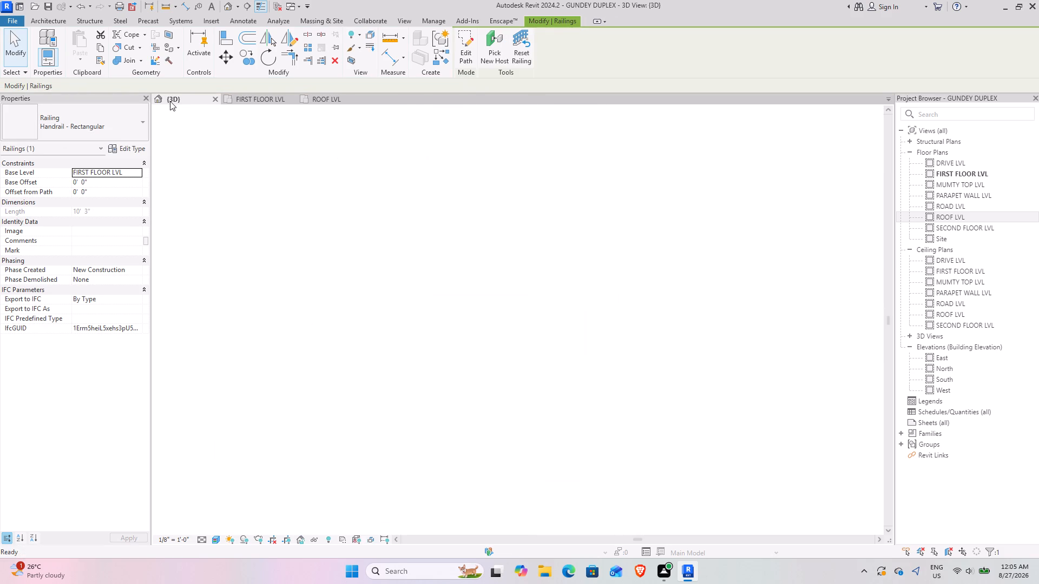
middle_click_drag(337, 393, 385, 389, "shift")
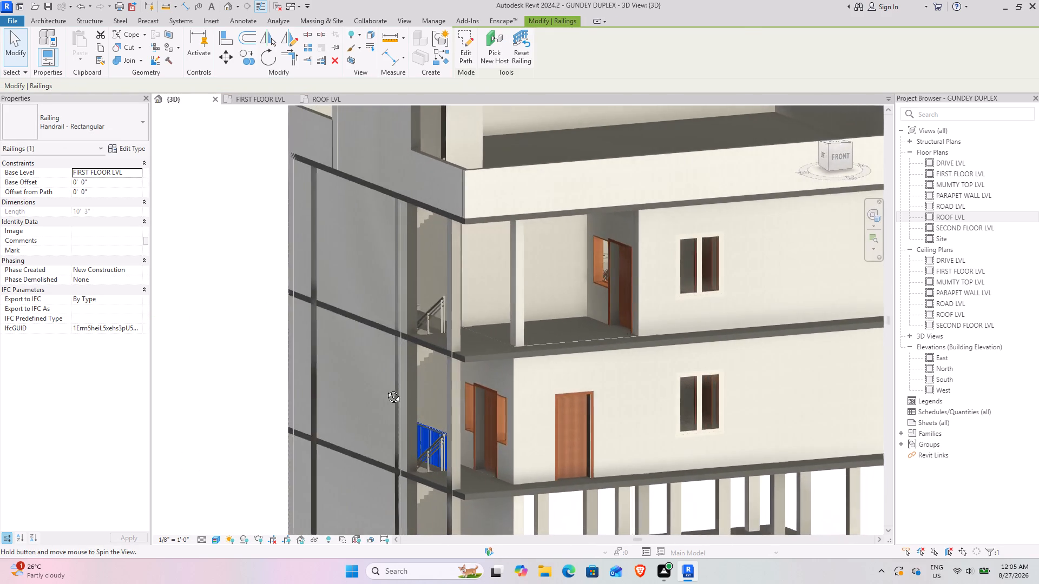
middle_click_drag(385, 389, 518, 386, "shift")
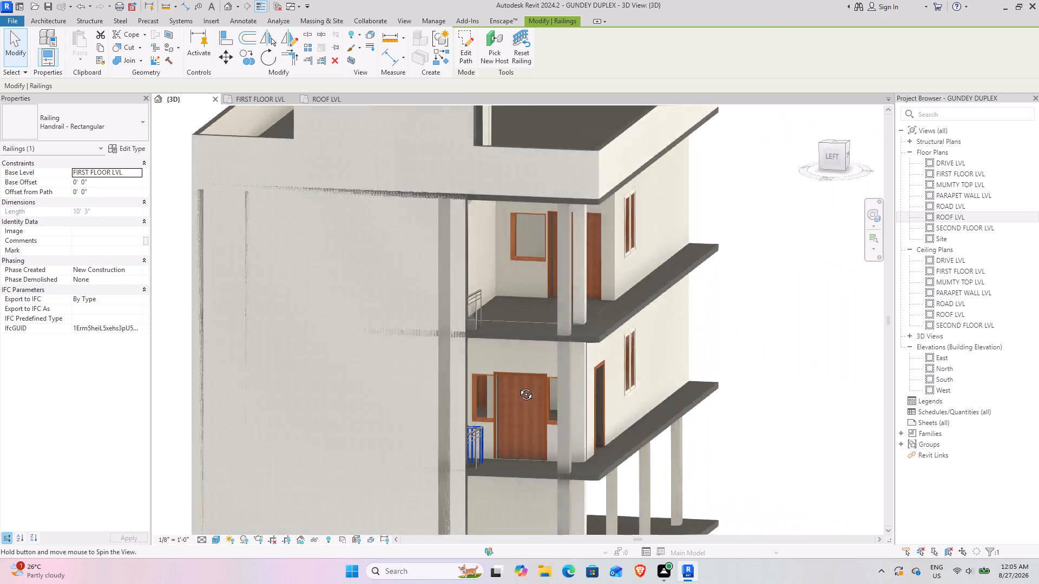
middle_click_drag(518, 386, 326, 393, "shift")
middle_click_drag(325, 393, 297, 386, "shift")
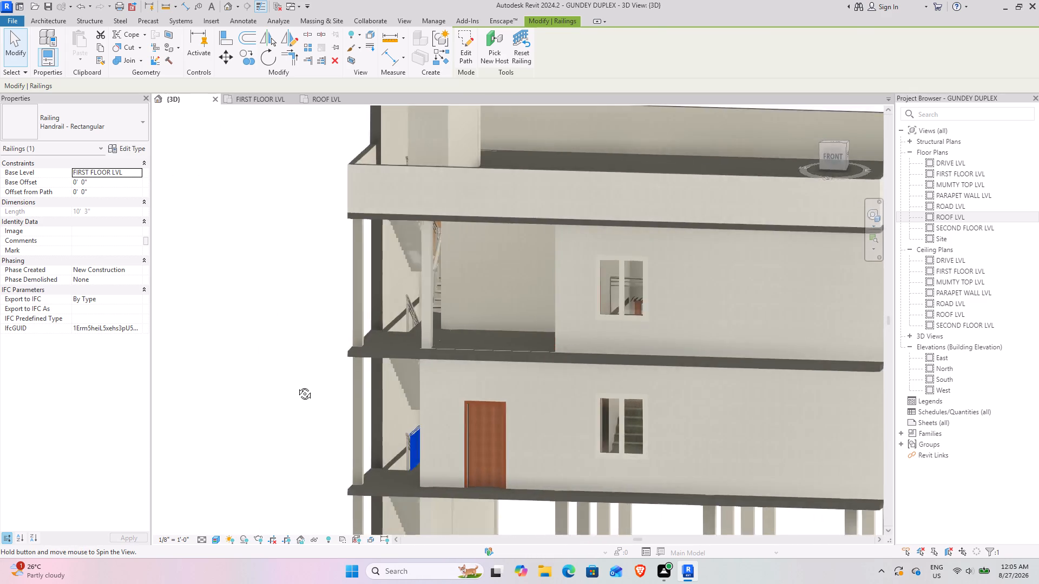
middle_click_drag(297, 386, 320, 402, "shift")
scroll(384, 413, "up", 4)
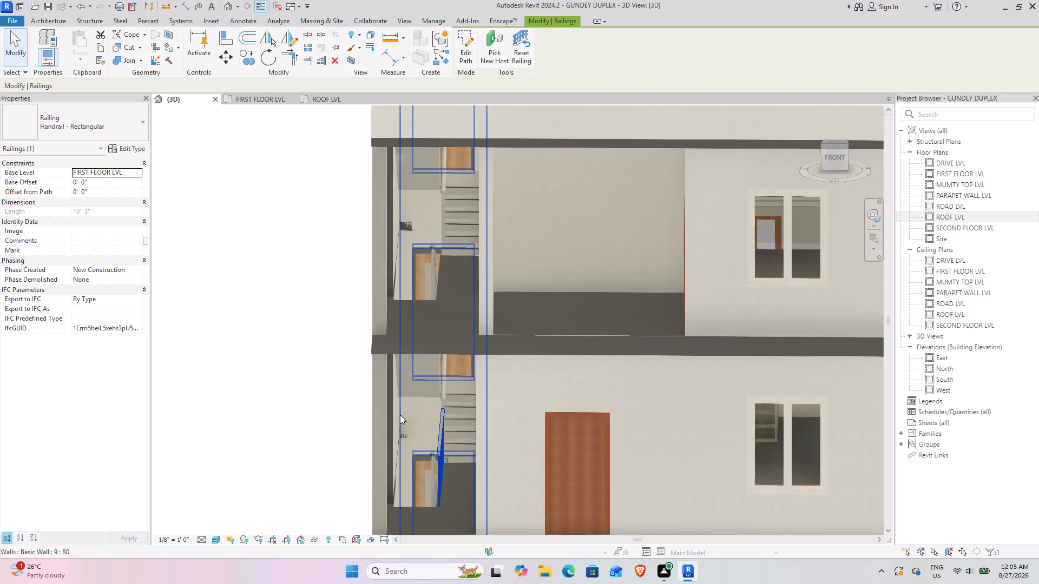
scroll(400, 415, "up", 2)
middle_click_drag(435, 394, 474, 353, "shift")
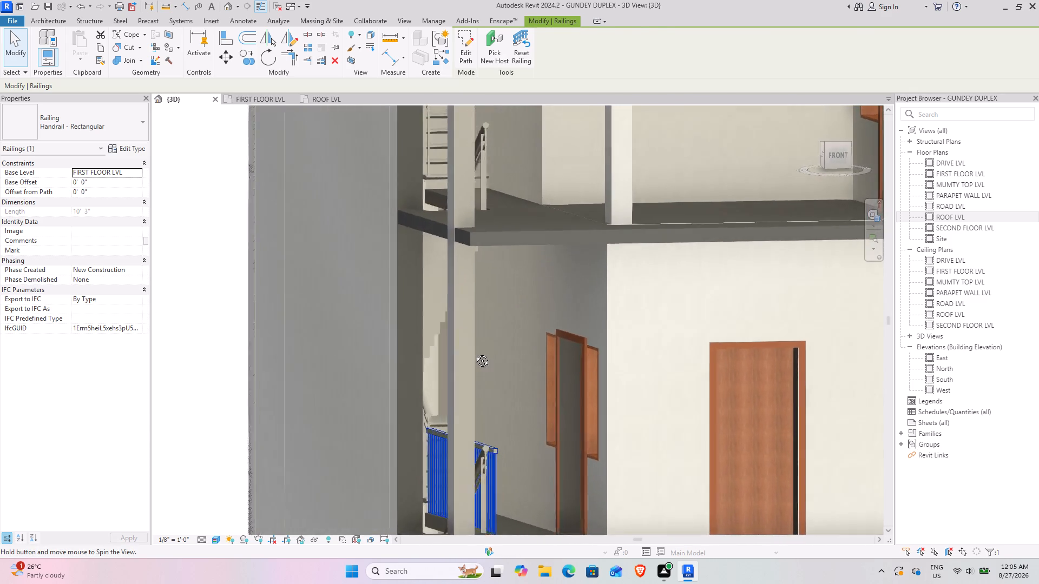
middle_click_drag(474, 353, 402, 369, "shift")
scroll(400, 369, "down", 4)
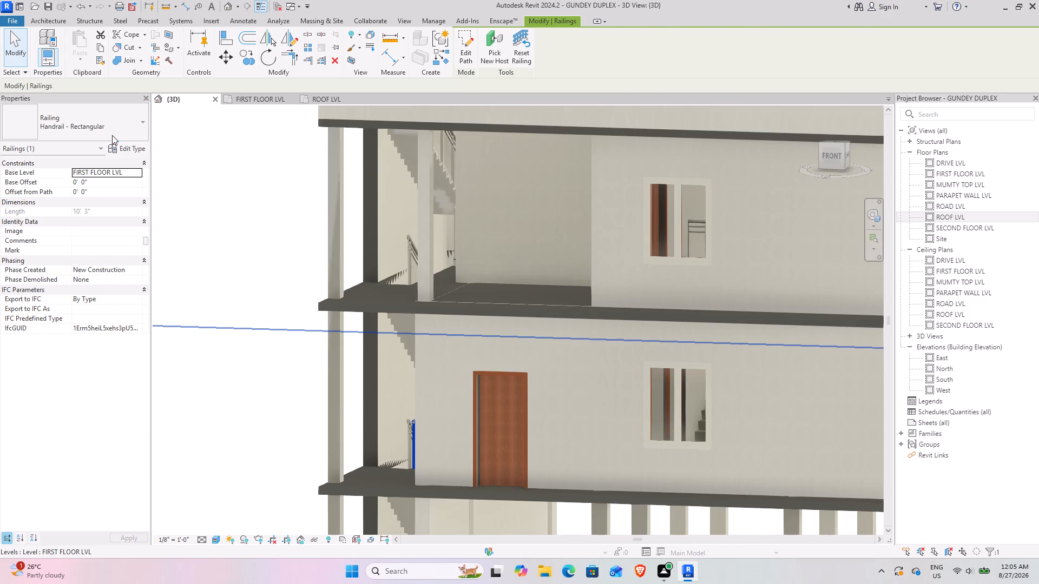
left_click(112, 135)
left_click(69, 182)
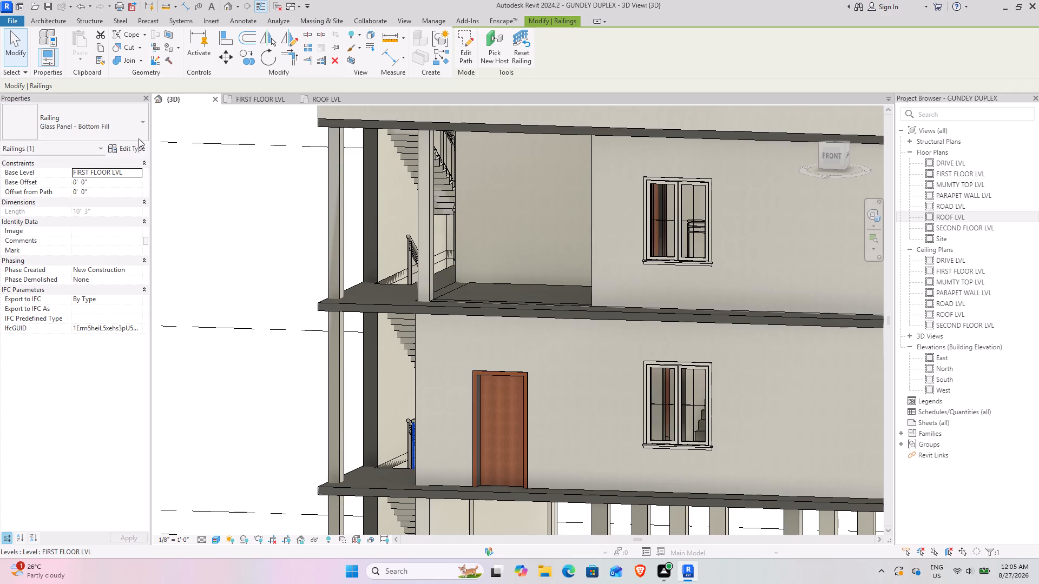
Copy the glass panel railing and paste it aligned to SECOND FLOOR LVL.
left_click(101, 48)
left_click(88, 58)
left_click(107, 93)
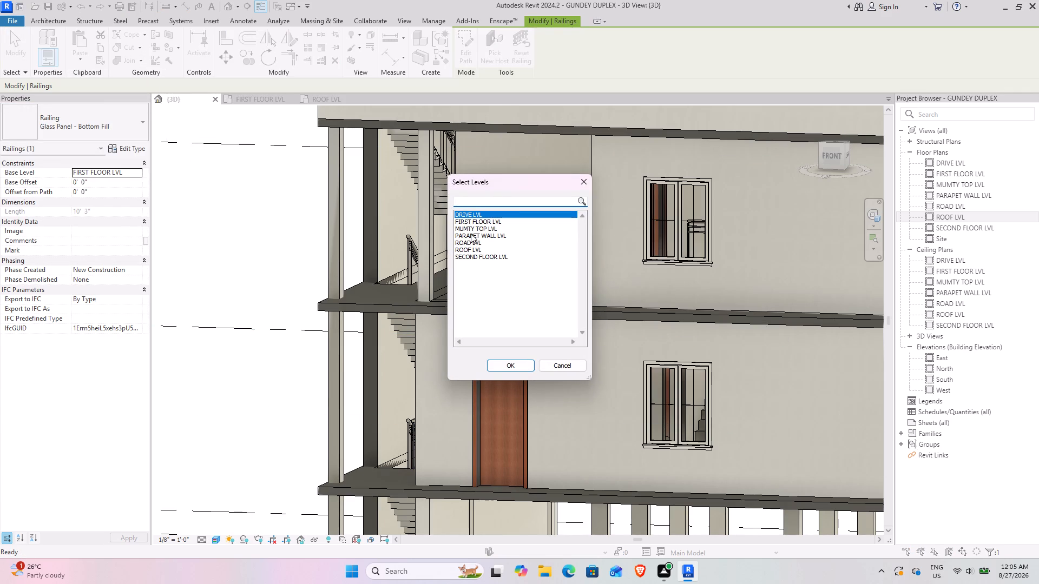
left_click(472, 258)
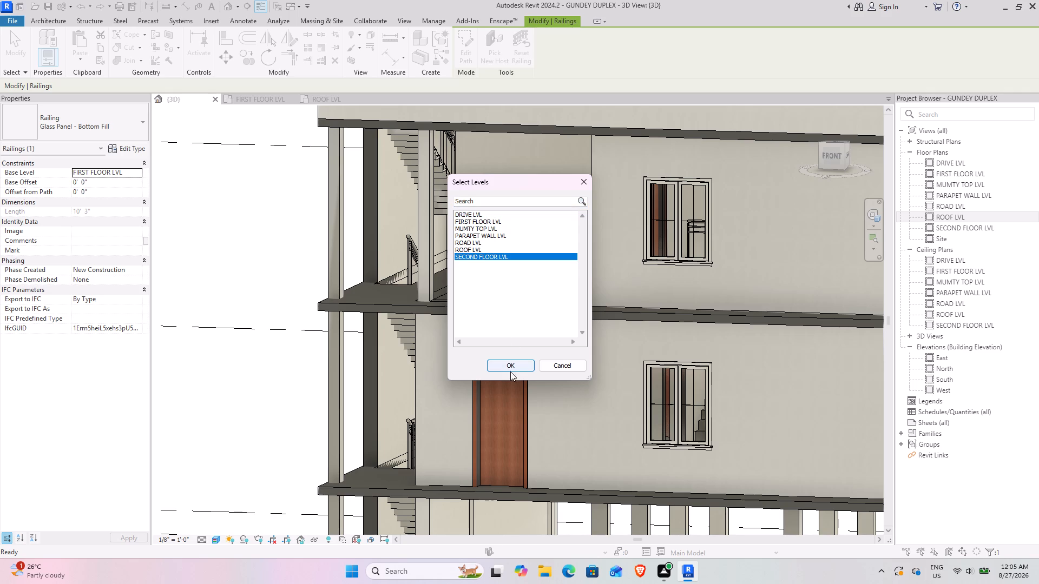
left_click(510, 371)
left_click(499, 369)
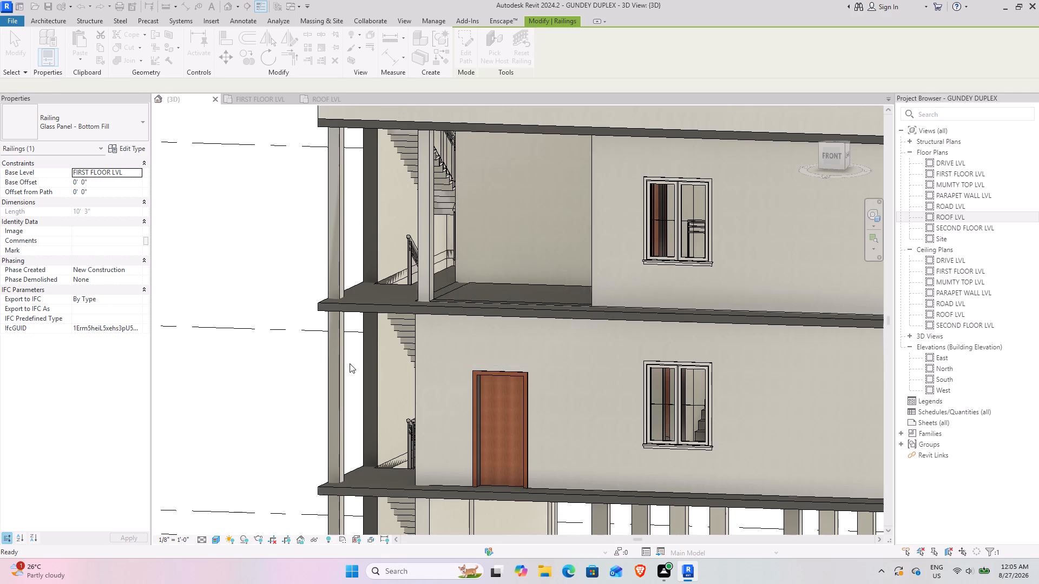
middle_click_drag(344, 363, 380, 341, "shift")
scroll(382, 346, "down", 6)
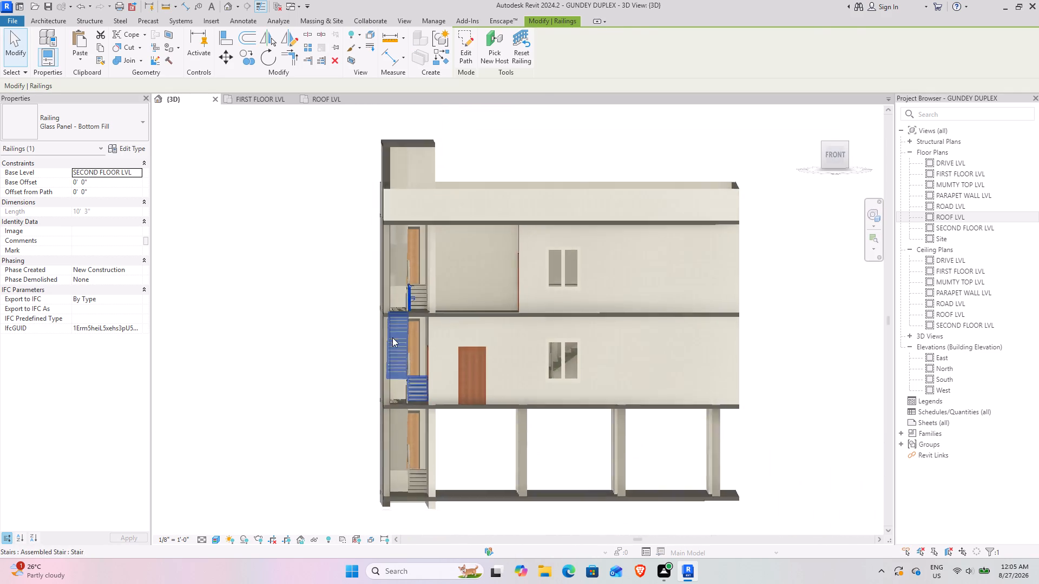
scroll(392, 337, "down", 2)
middle_click_drag(385, 346, 445, 432, "shift")
left_click(391, 429)
left_click(307, 452)
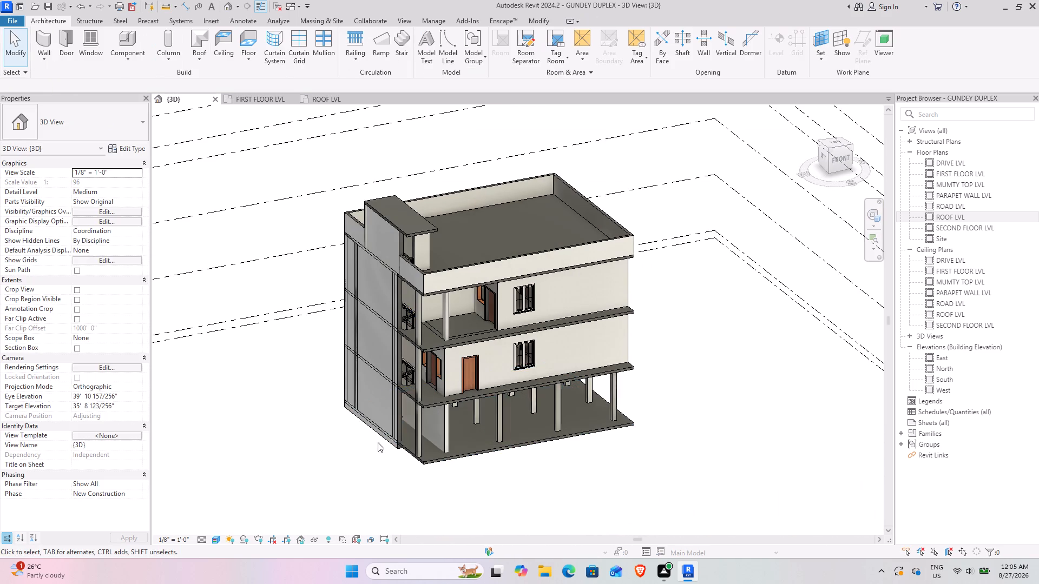
Set the base constraint of the wall between the stairwell and the interior to FIRST FLOOR LVL, clearing it from the open ground level.
middle_click_drag(379, 436, 332, 430, "shift")
scroll(339, 423, "up", 2)
middle_click_drag(440, 457, 435, 384, "shift")
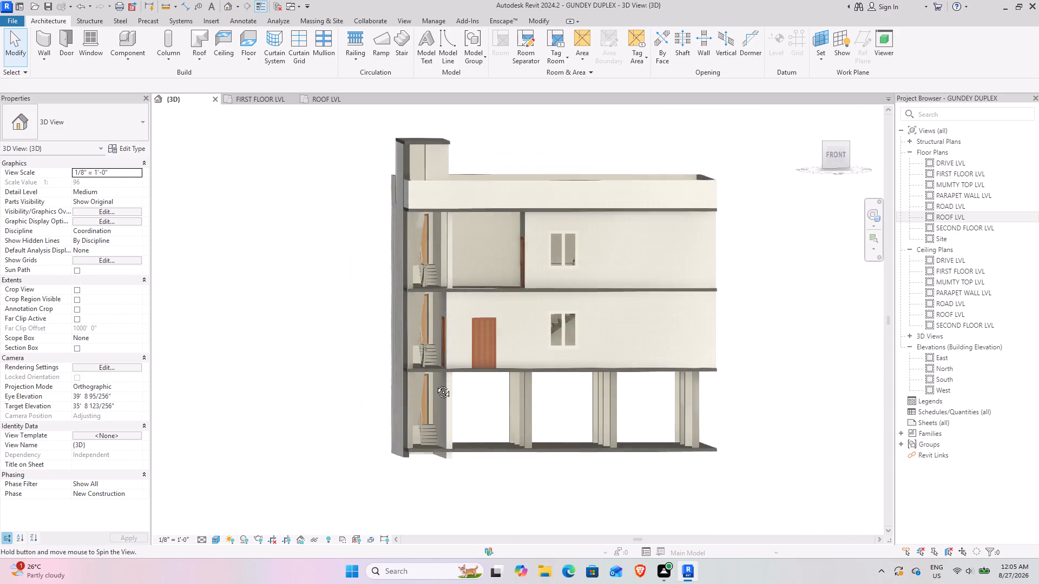
middle_click_drag(435, 384, 503, 414, "shift")
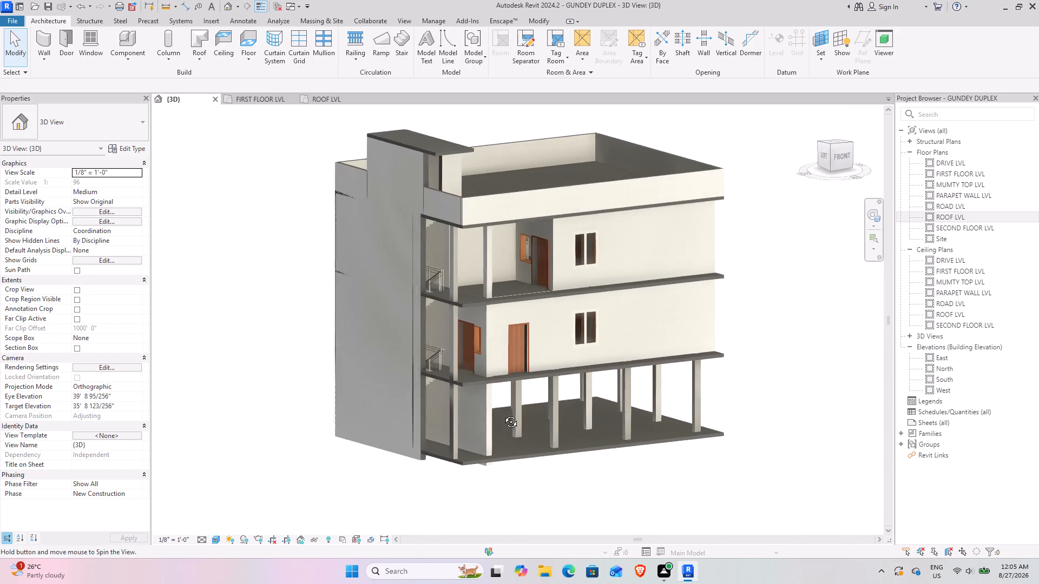
middle_click_drag(503, 414, 511, 410, "shift")
left_click(491, 423)
scroll(468, 425, "up", 6)
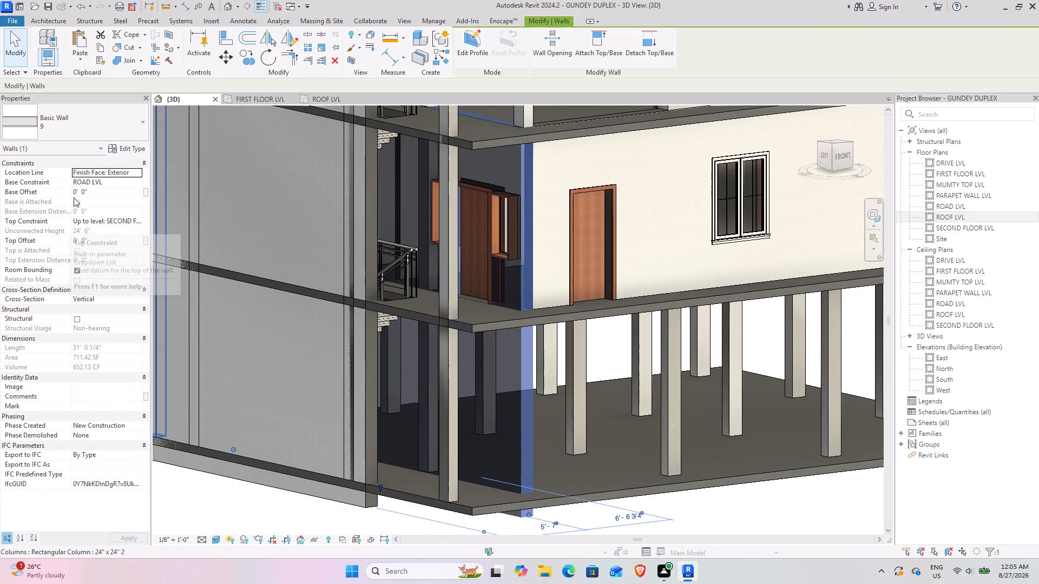
left_click(142, 183)
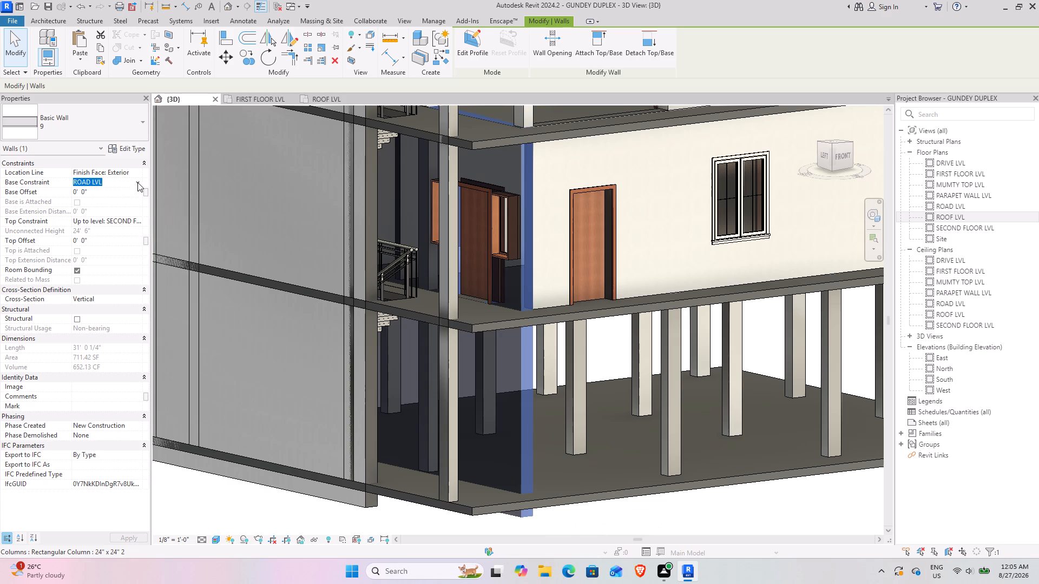
left_click(137, 182)
left_click(97, 208)
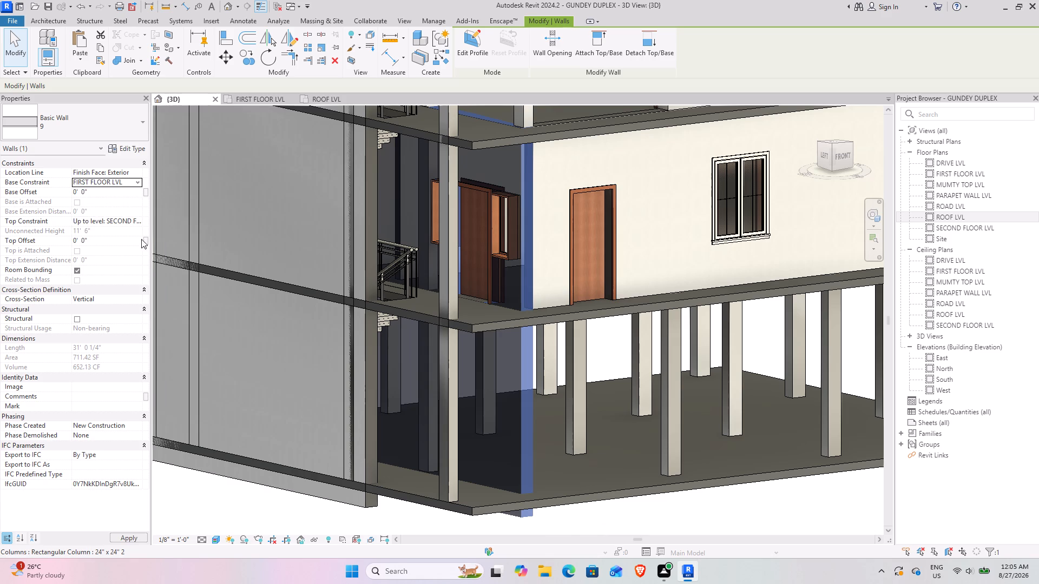
left_click(580, 454)
Check the open ground level, its columns and the exposed stair in 3D, including the whole building from the front.
middle_click_drag(564, 449, 422, 400, "shift")
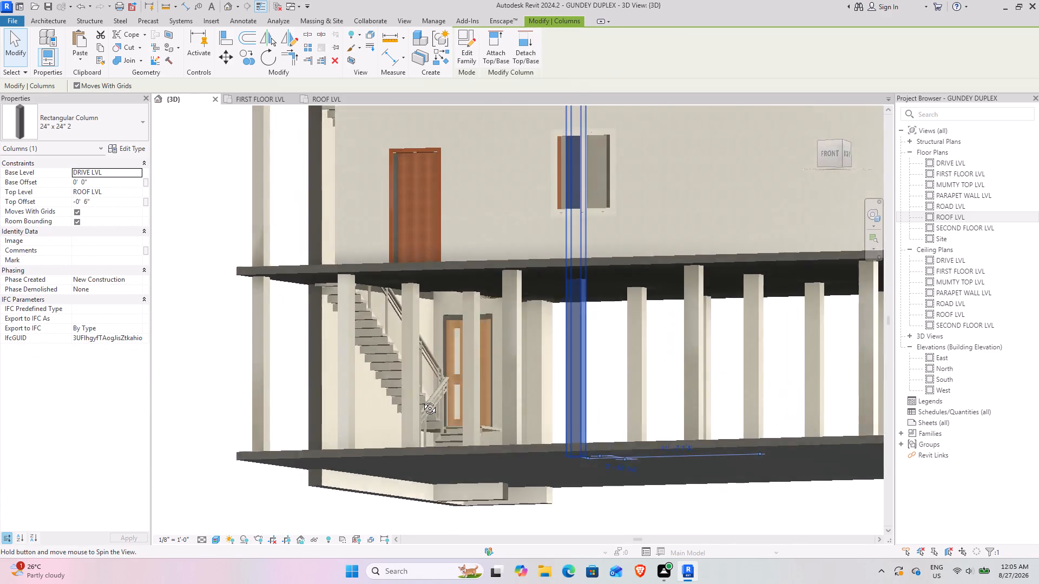
middle_click_drag(422, 400, 429, 416, "shift")
middle_click_drag(440, 438, 466, 458)
left_click(519, 536)
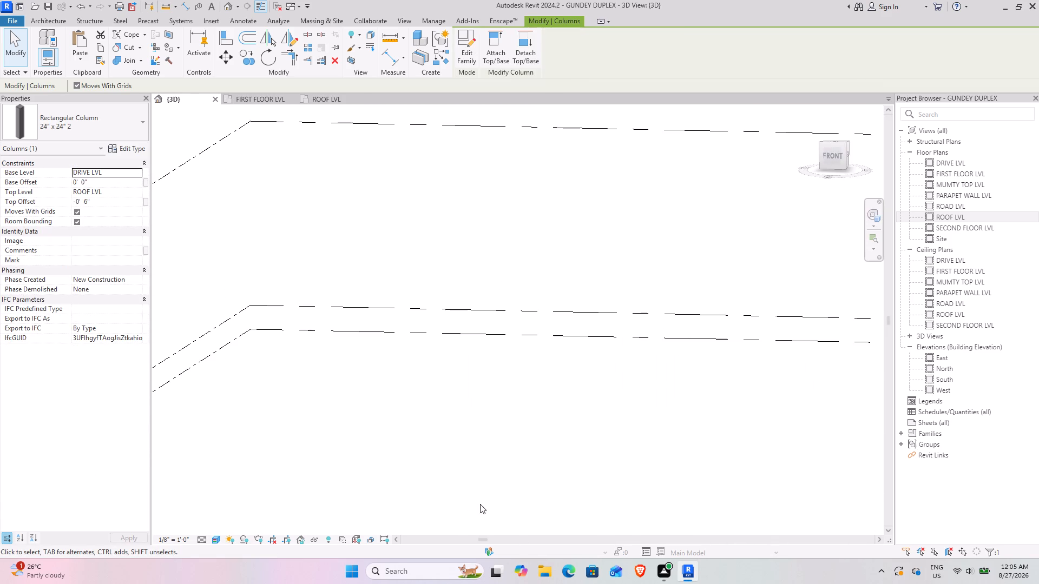
scroll(525, 343, "down", 12)
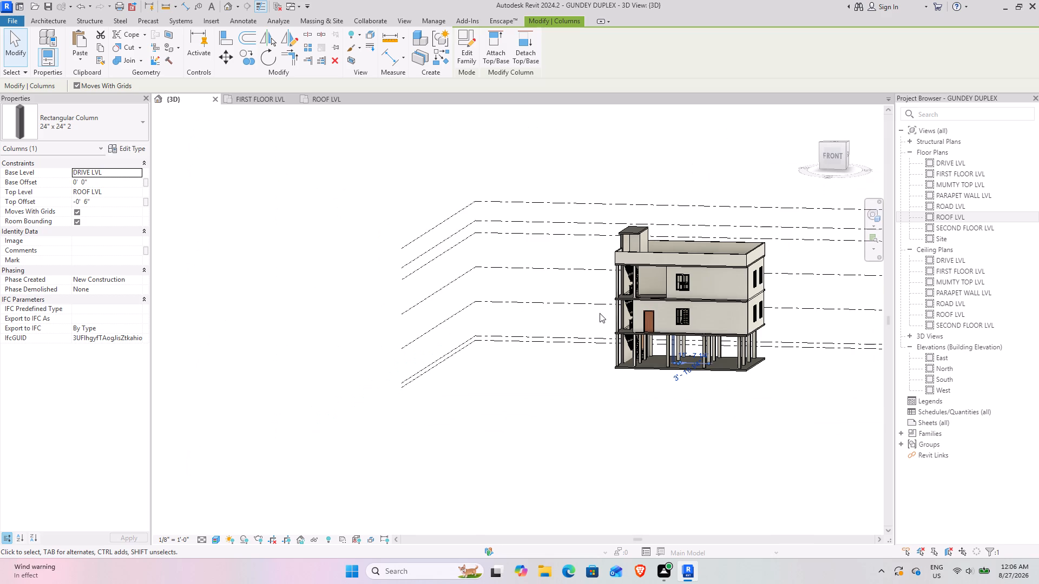
Examine the exposed stair, the open ground level with its columns and the building's front and side facades in 3D.
scroll(643, 321, "up", 10)
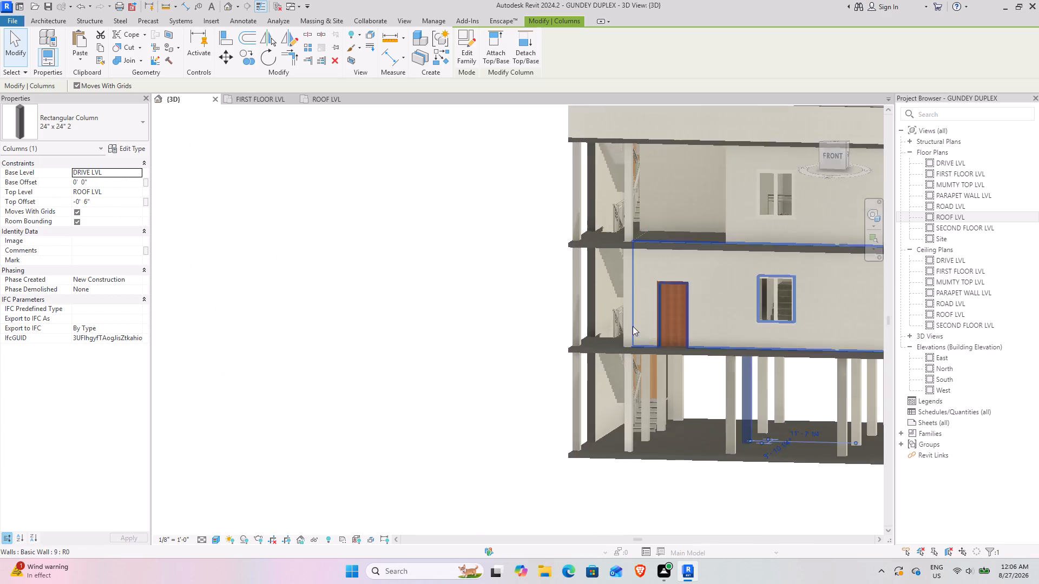
scroll(633, 326, "down", 2)
middle_click_drag(615, 348, 603, 334, "shift")
scroll(647, 417, "up", 6)
middle_click_drag(662, 424, 722, 429, "shift")
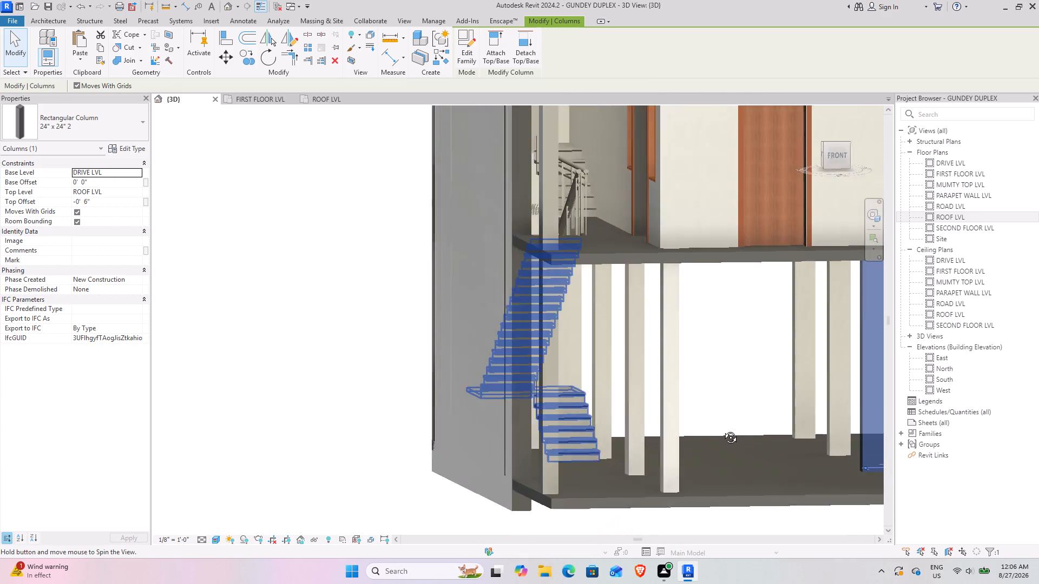
middle_click_drag(722, 429, 650, 420, "shift")
scroll(655, 419, "down", 4)
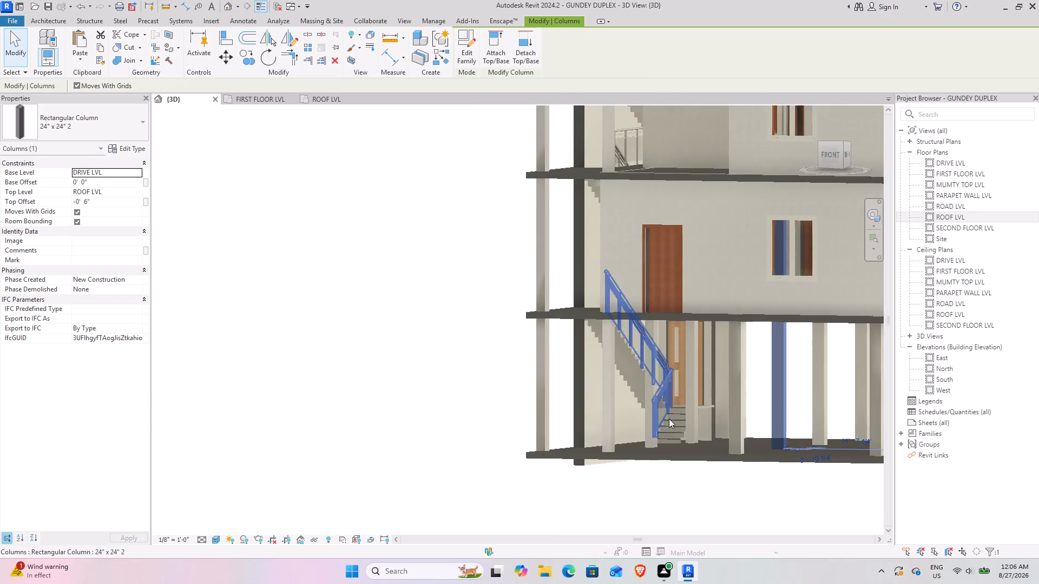
scroll(669, 419, "down", 3)
middle_click_drag(765, 449, 527, 444, "shift")
middle_click_drag(700, 442, 382, 426)
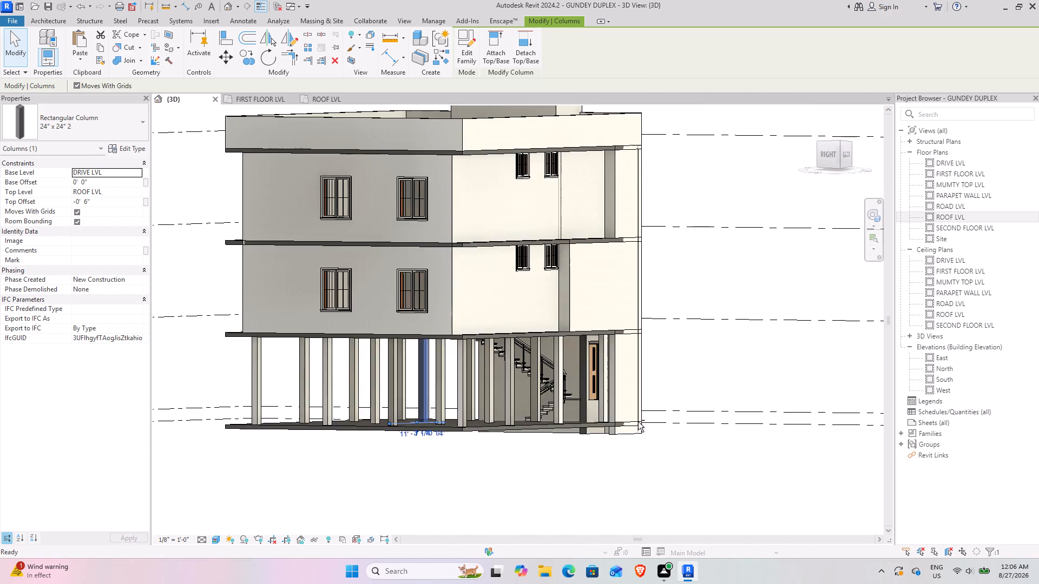
middle_click_drag(638, 422, 703, 434, "shift")
left_click(694, 460)
middle_click_drag(662, 442, 753, 435, "shift")
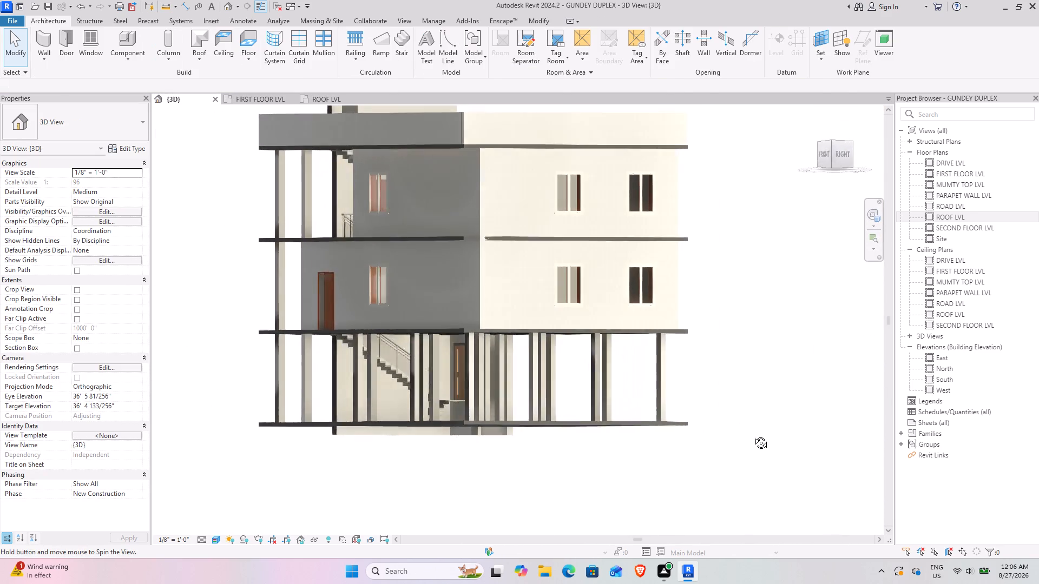
middle_click_drag(753, 435, 732, 452, "shift")
scroll(733, 444, "down", 2)
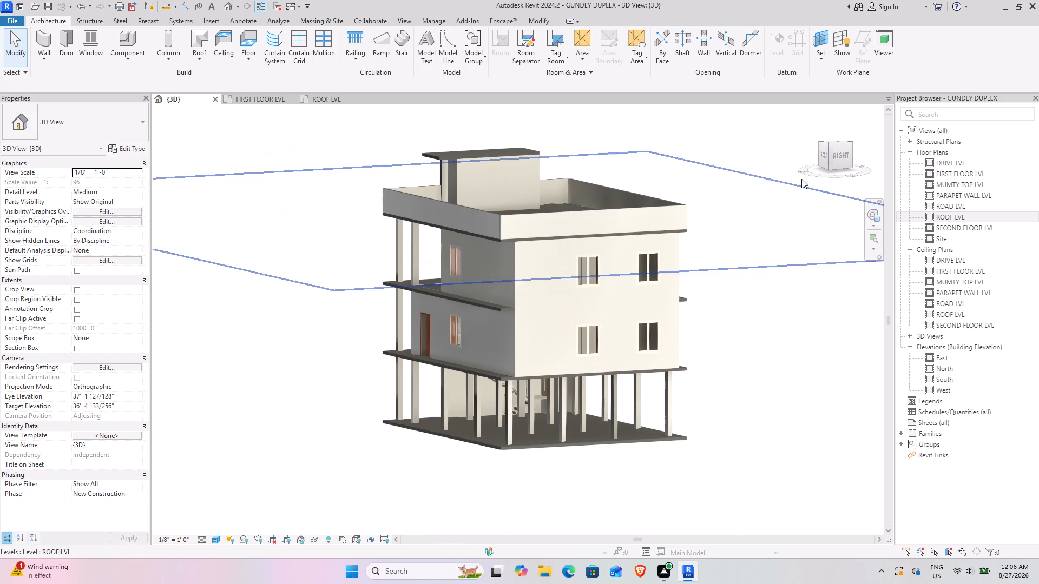
In the DRIVE LVL floor plan, start a similar wall based on the short Basic Wall 9 at the stairwell's outer end.
double_click(952, 165)
scroll(444, 235, "up", 2)
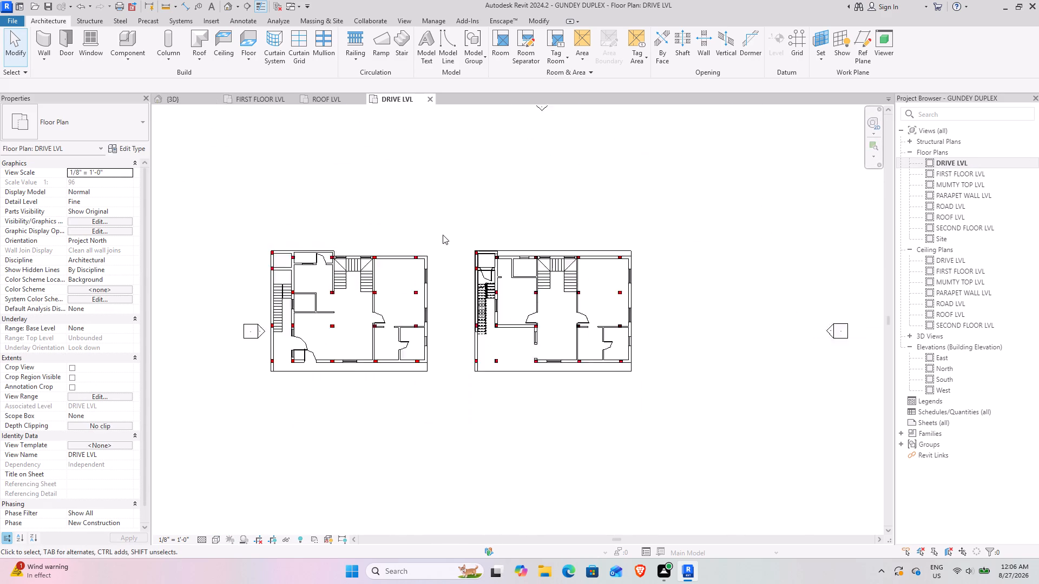
scroll(443, 235, "up", 6)
left_click(543, 263)
scroll(562, 213, "up", 4)
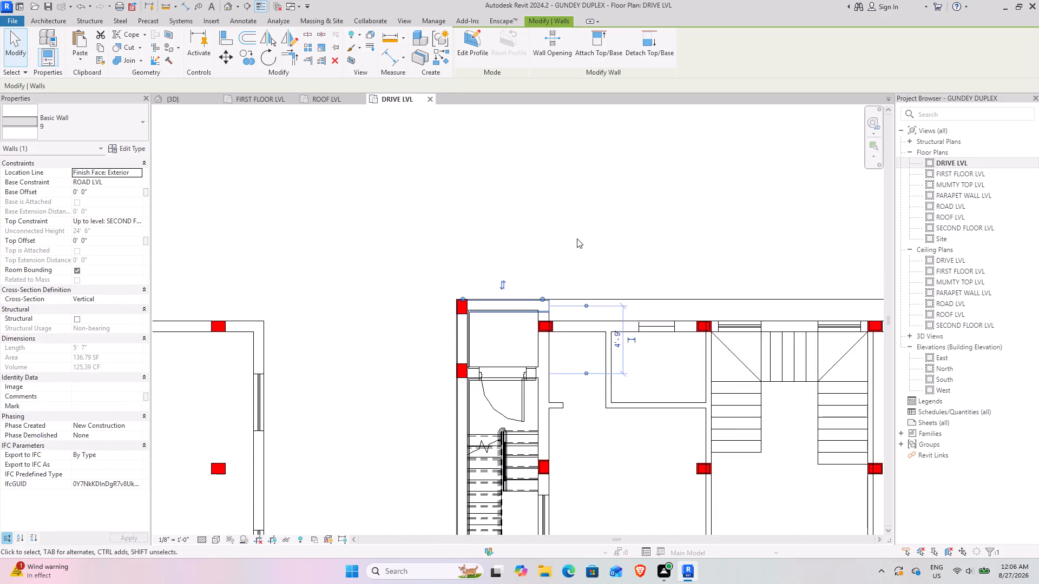
scroll(577, 238, "up", 2)
middle_click_drag(582, 251, 402, 237)
scroll(457, 244, "down", 2)
middle_click_drag(490, 242, 481, 239)
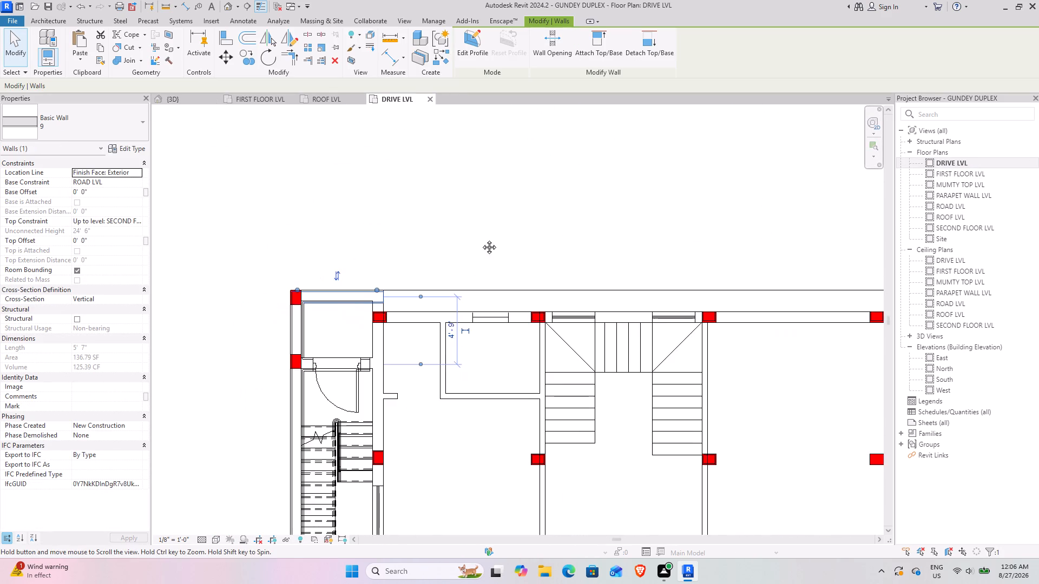
middle_click_drag(481, 239, 434, 252)
scroll(434, 252, "down", 3)
middle_click_drag(433, 253, 443, 172)
scroll(446, 171, "down", 1)
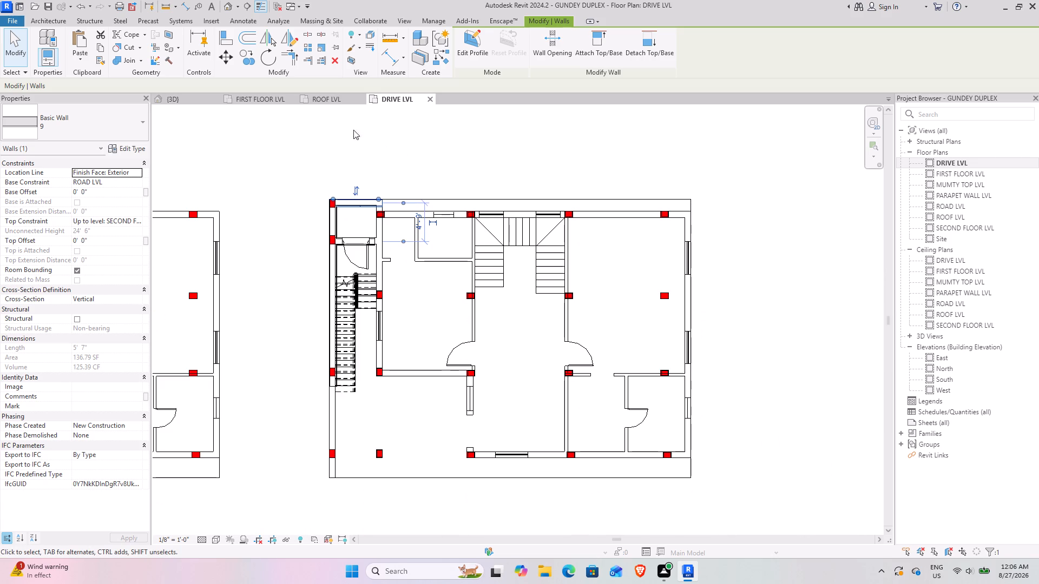
left_click(437, 55)
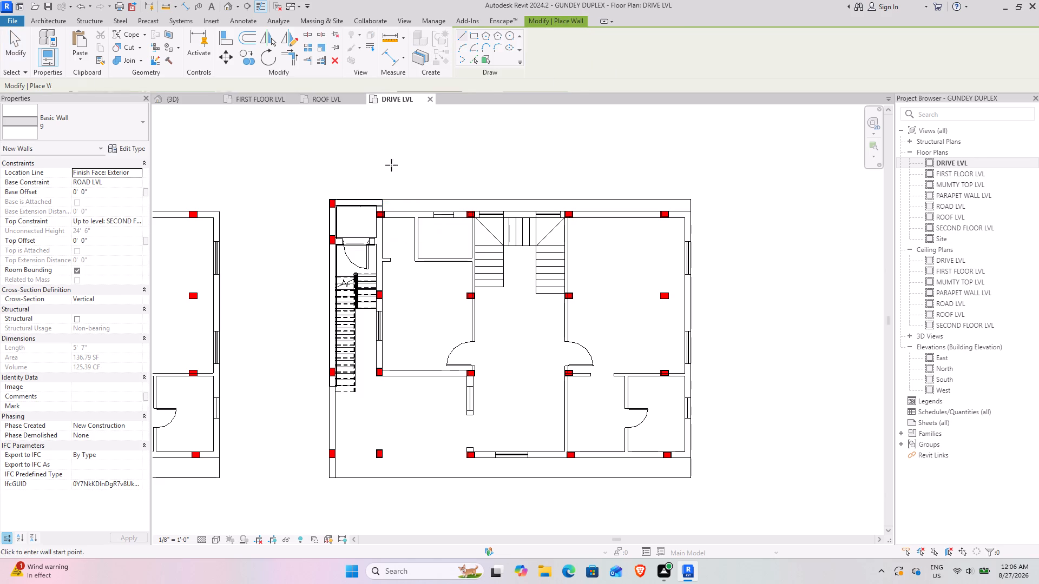
scroll(376, 198, "up", 10)
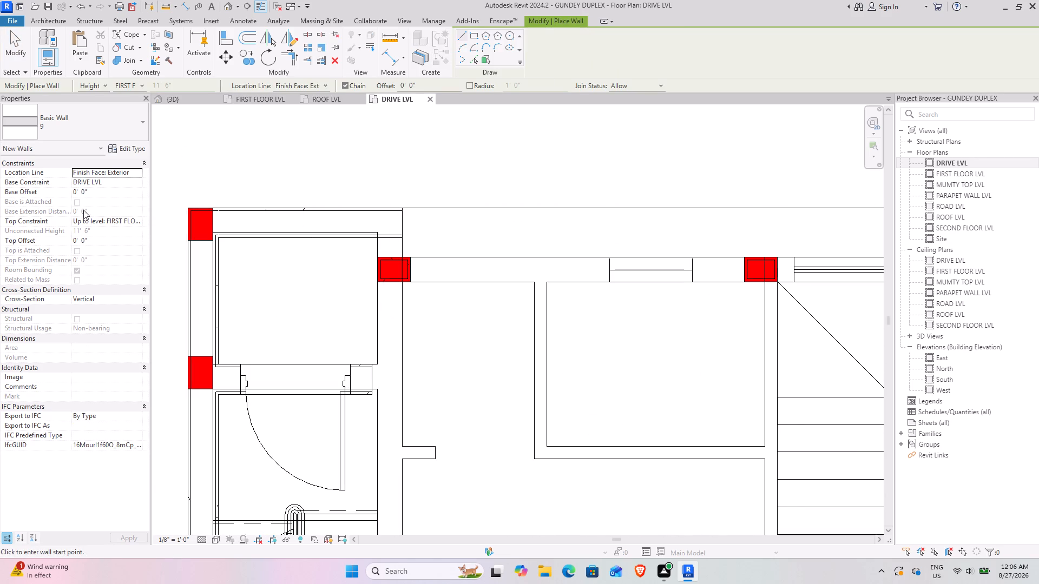
Set the new wall's top constraint to Unconnected with an unconnected height of 6'.
left_click(138, 220)
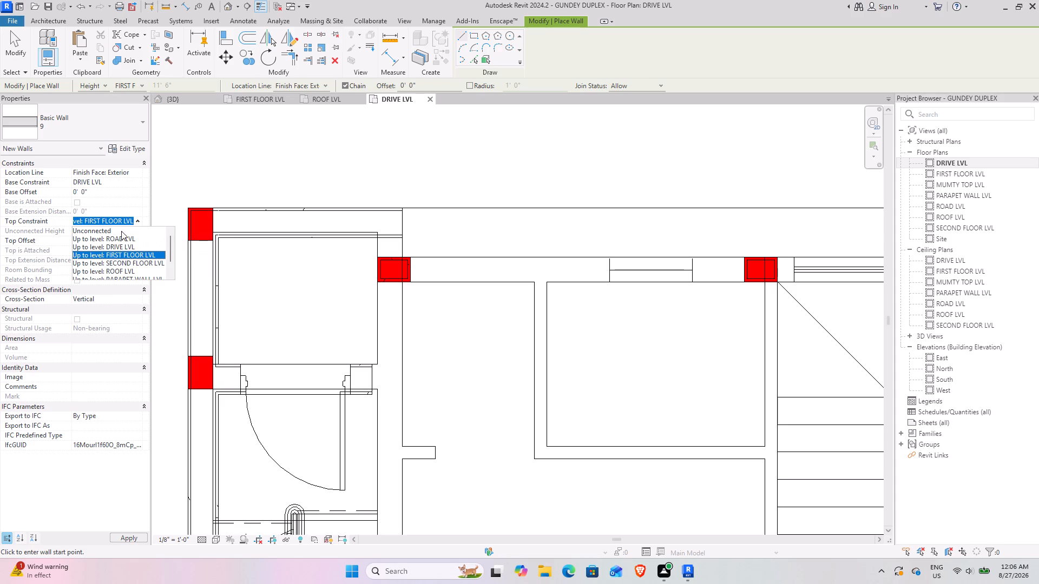
scroll(111, 245, "up", 4)
left_click(97, 232)
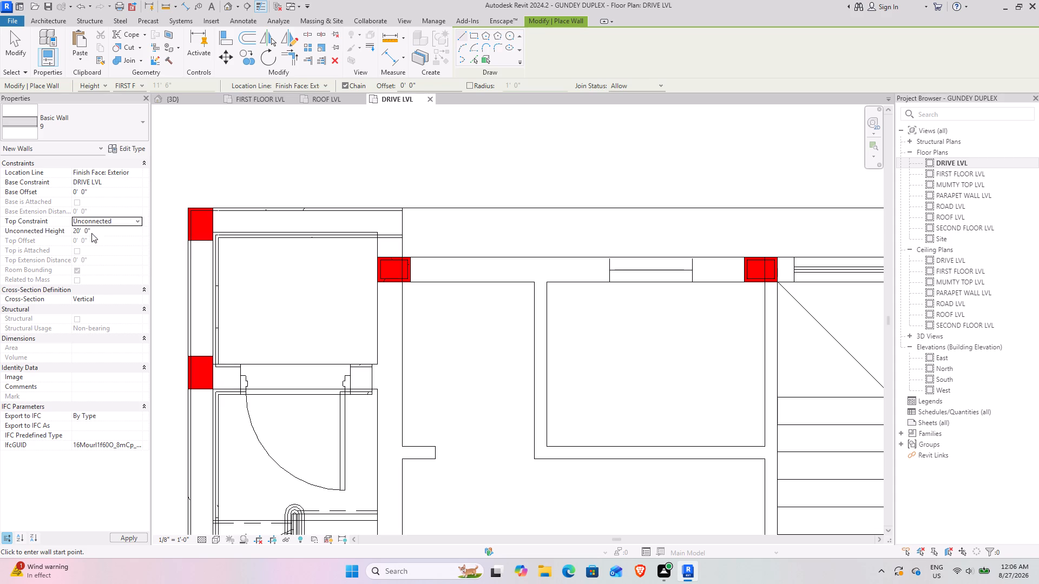
left_click(91, 233)
left_click_drag(95, 233, 0, 233)
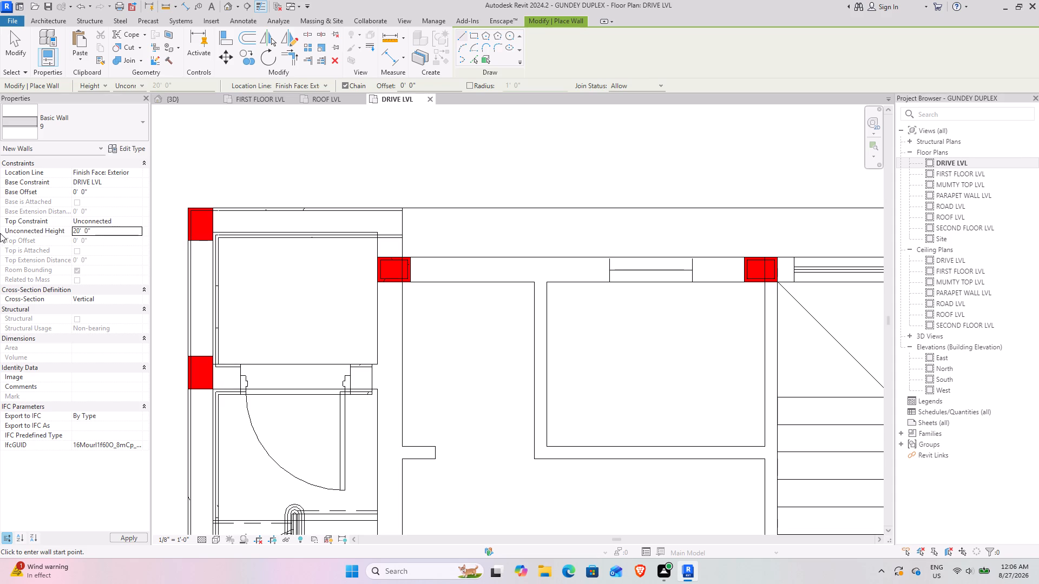
left_click_drag(94, 231, 77, 231)
left_click_drag(91, 232, 52, 228)
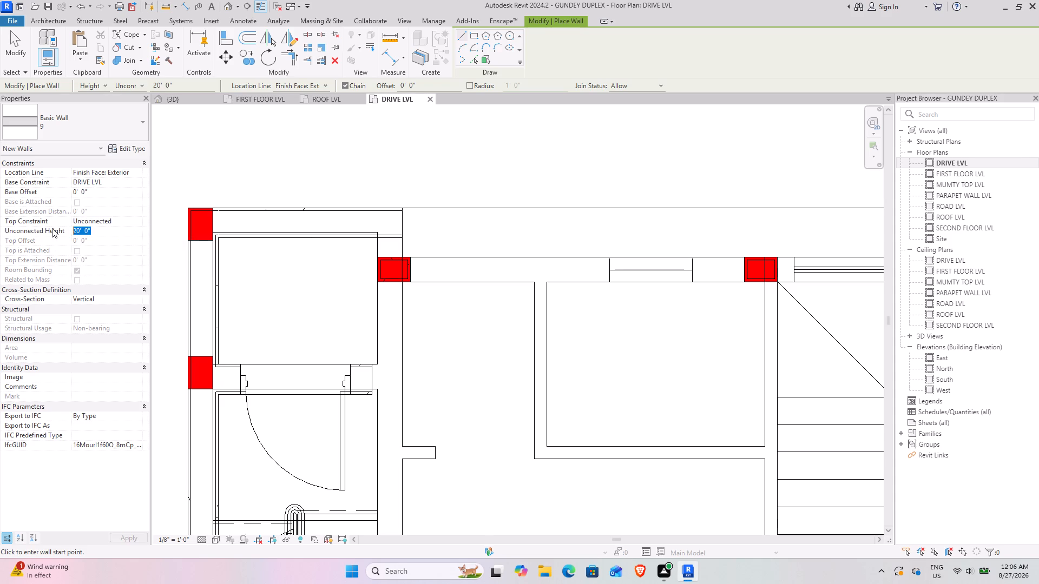
type("6'")
key("Return")
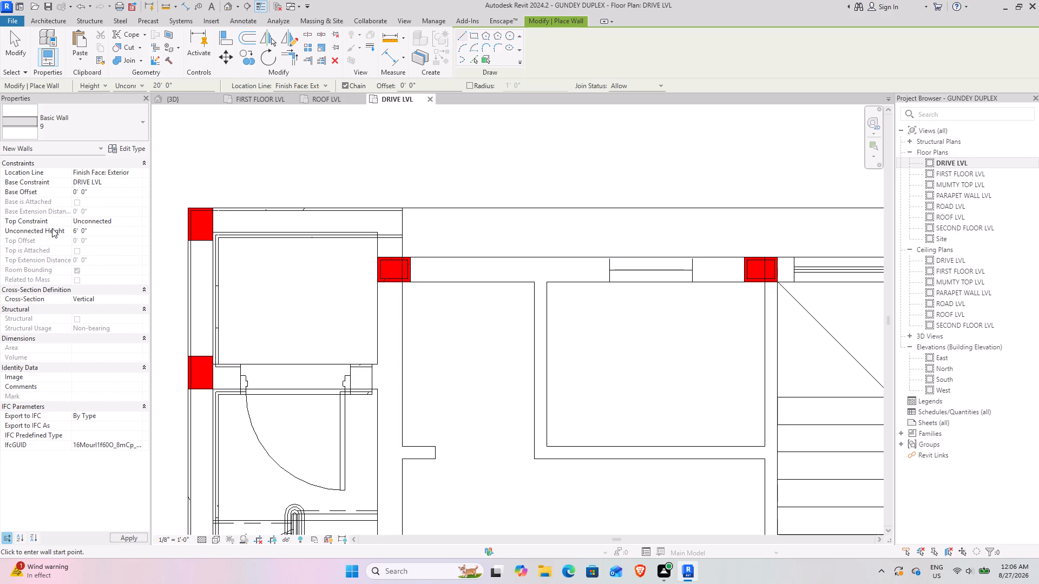
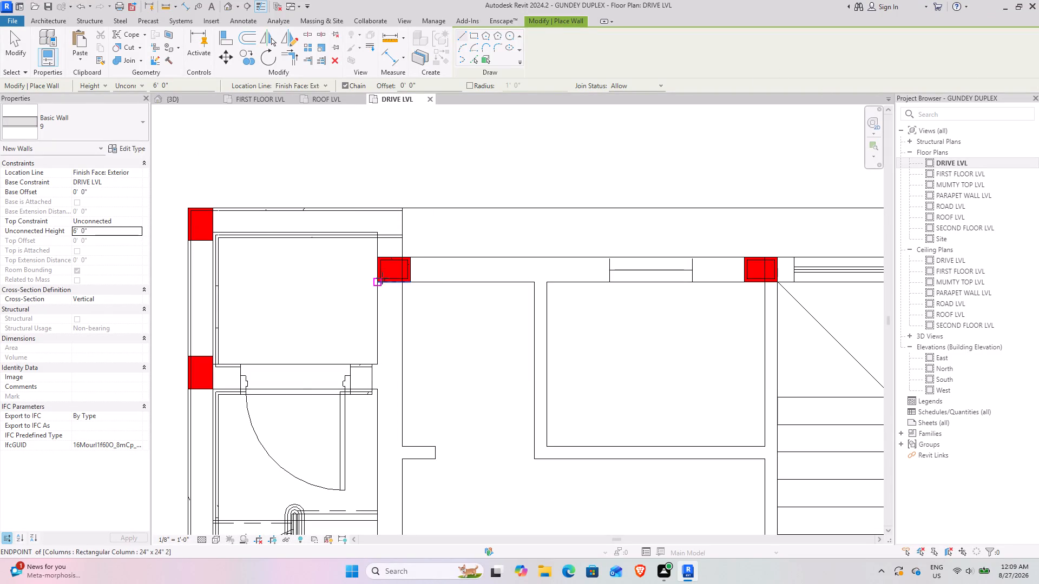
Check the type properties of the rectangular column beside the stairwell and inspect the matching column at the internal stair.
key("Escape")
key("Escape")
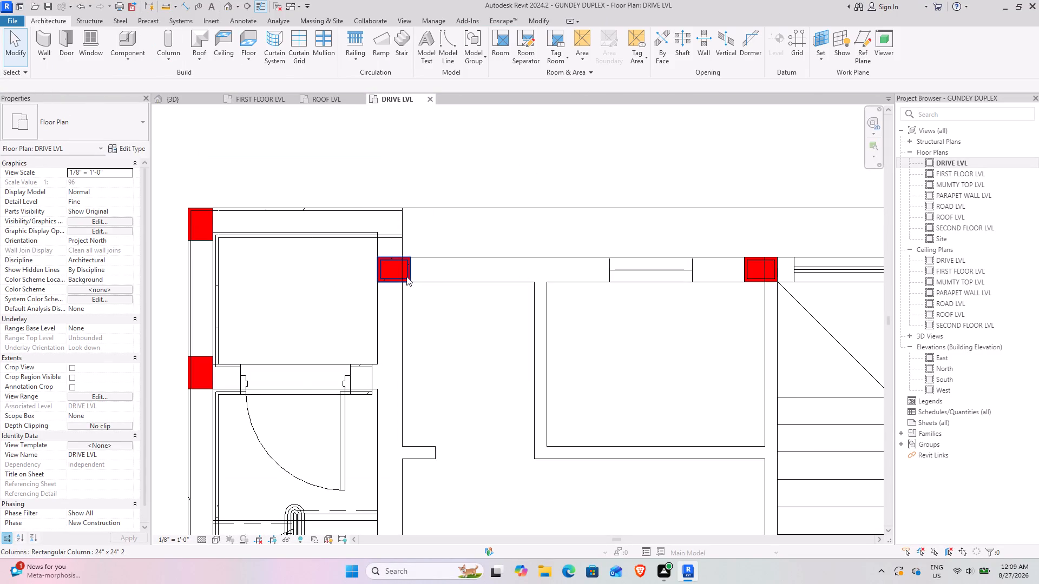
scroll(401, 269, "up", 8)
left_click(423, 285)
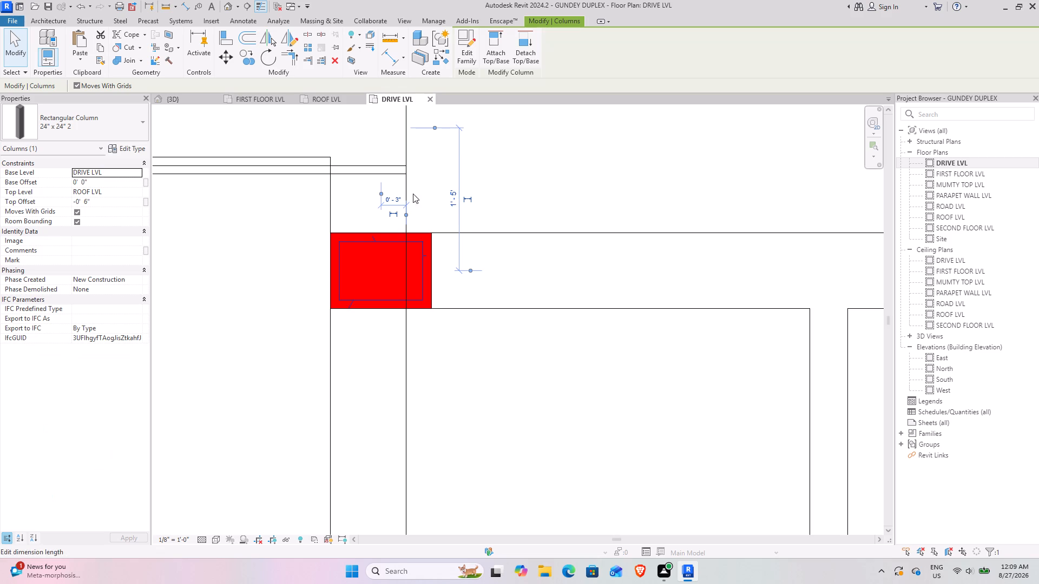
left_click(137, 144)
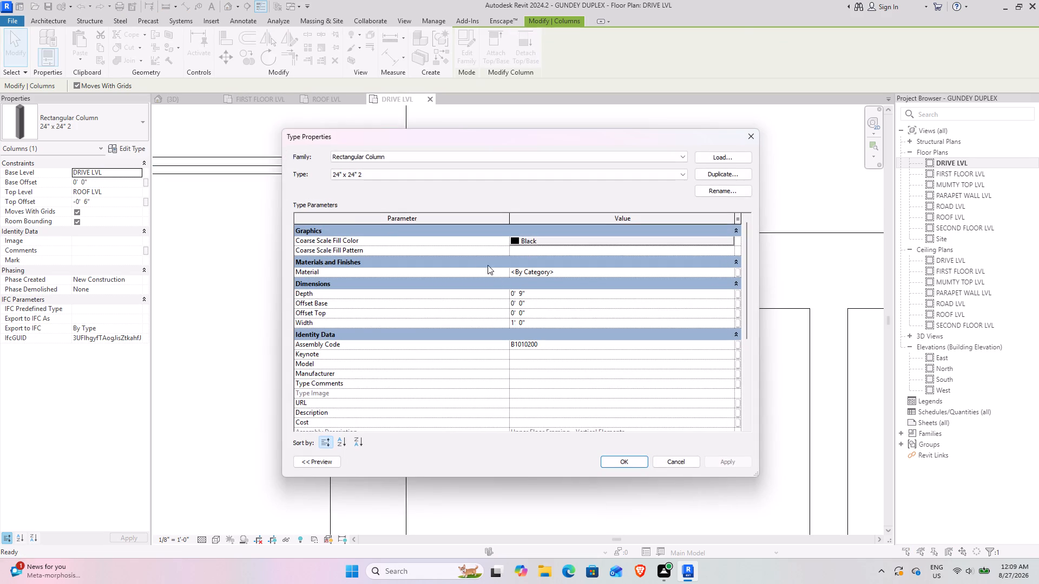
left_click(685, 456)
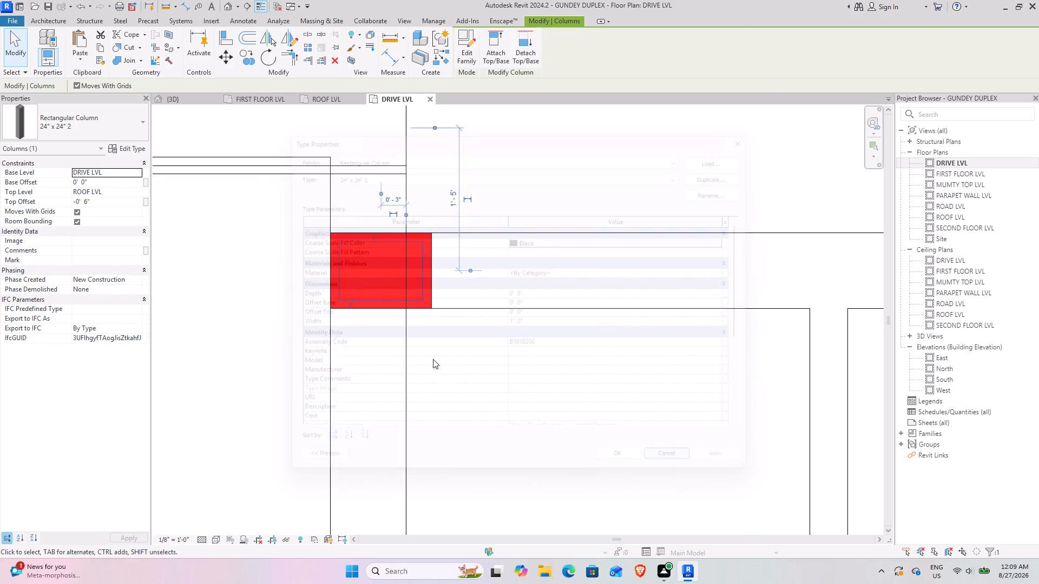
left_click(433, 257)
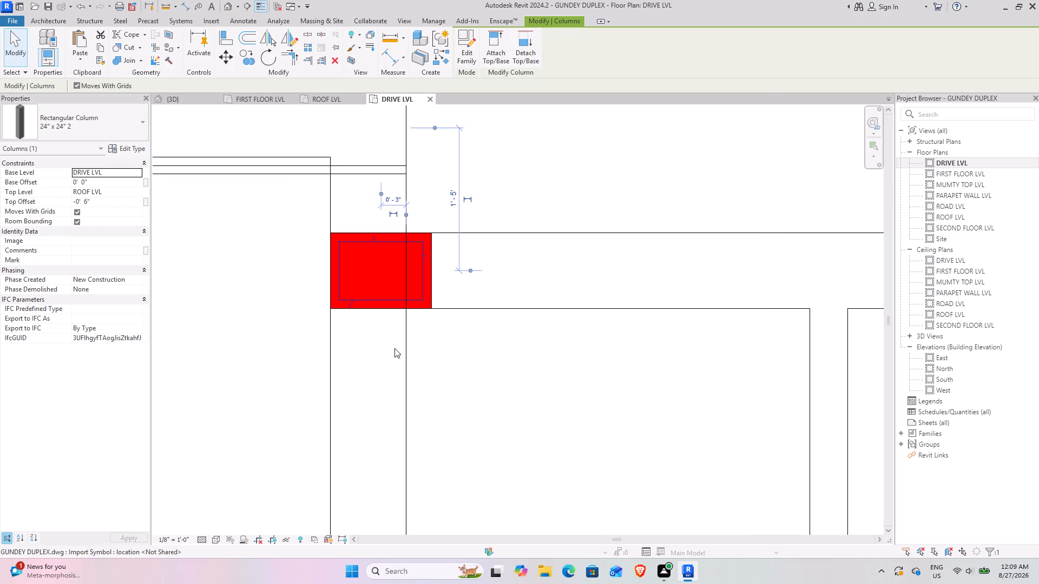
key("Escape")
scroll(353, 266, "down", 5)
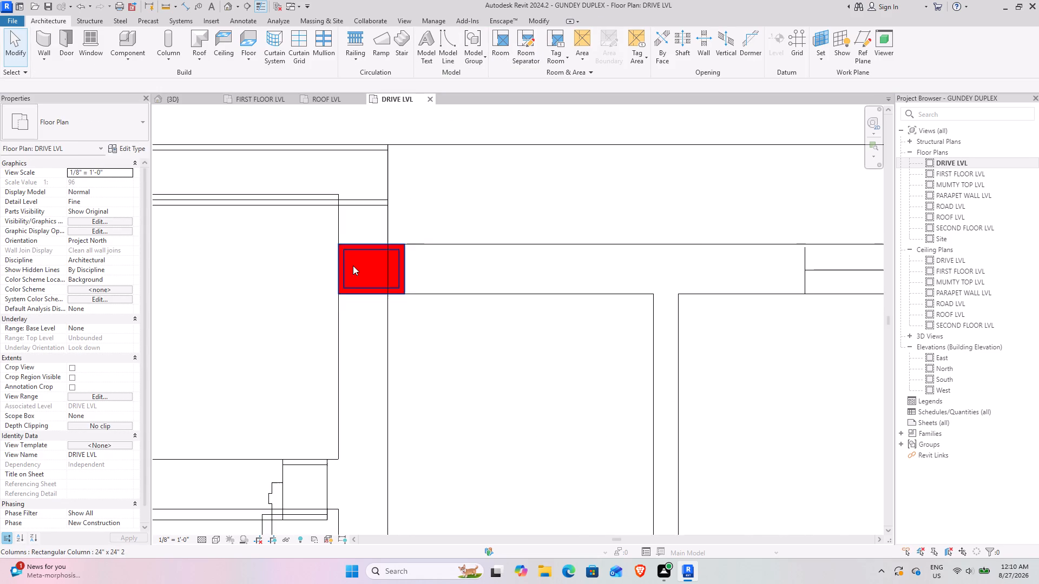
scroll(353, 266, "down", 3)
middle_click_drag(671, 280, 246, 260)
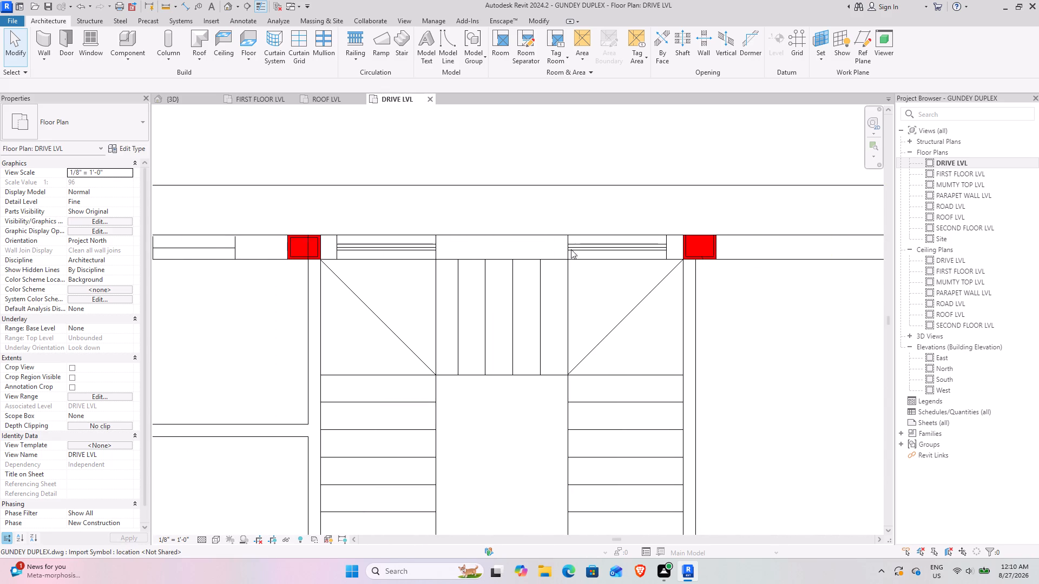
scroll(615, 241, "down", 3)
middle_click_drag(652, 244, 487, 247)
scroll(545, 247, "up", 7)
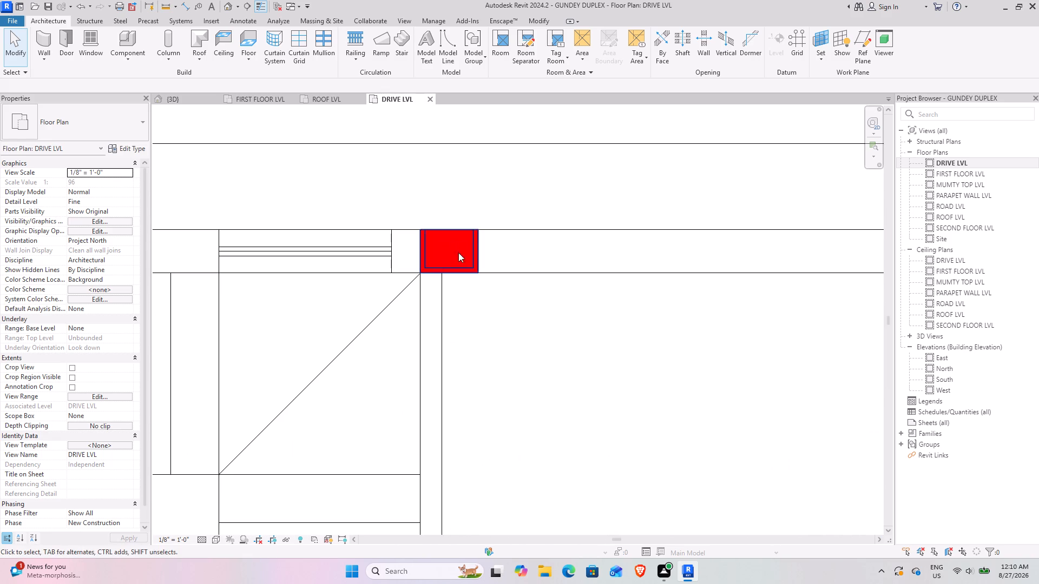
left_click(480, 257)
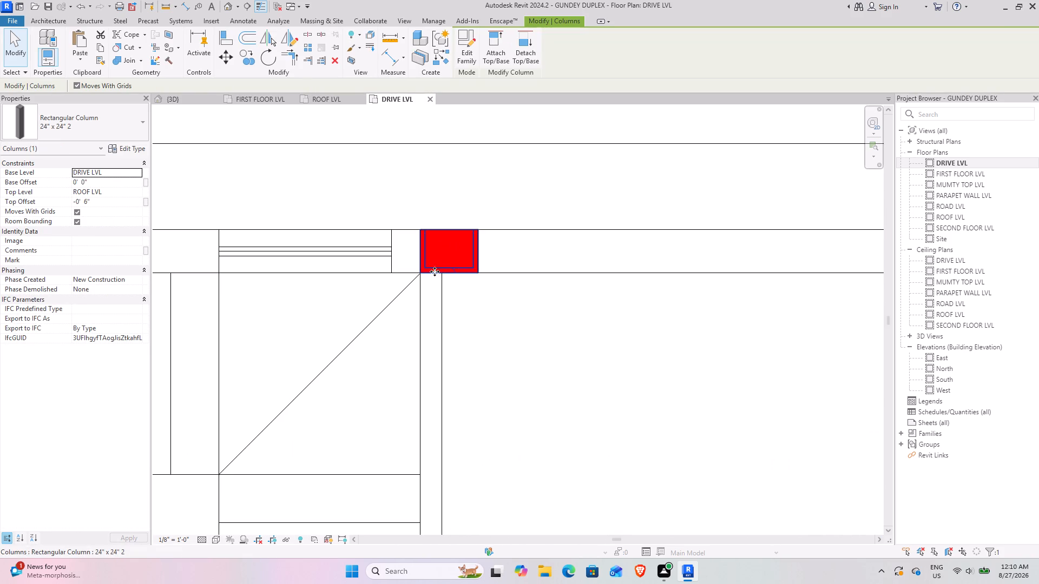
key("Escape")
key("Escape")
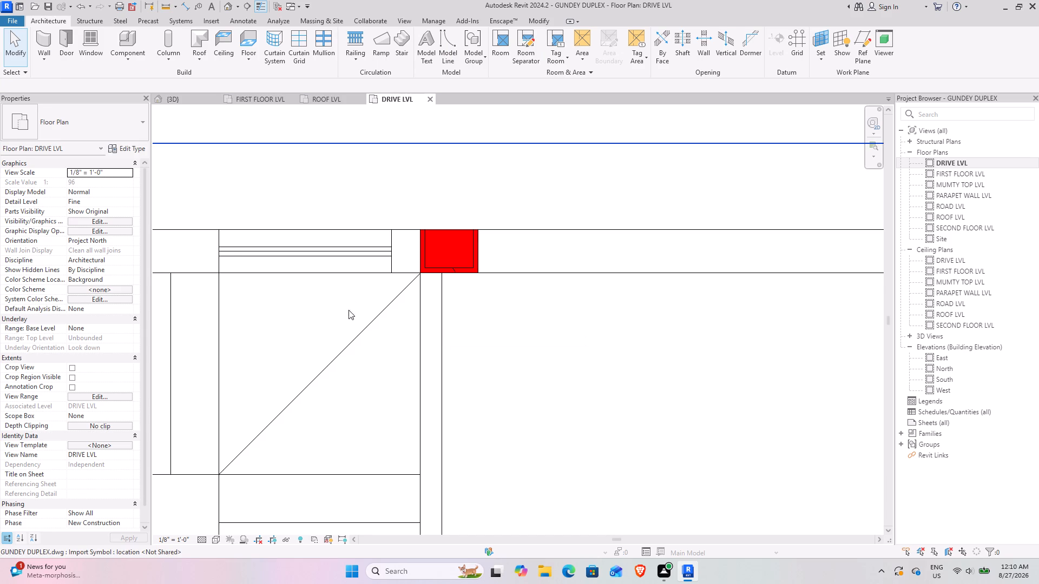
Start a similar wall from the stairwell's short rear Basic Wall 9, with top constraint Unconnected and unconnected height 6'.
scroll(346, 308, "down", 12)
middle_click_drag(311, 295, 416, 295)
middle_click_drag(339, 257, 440, 238)
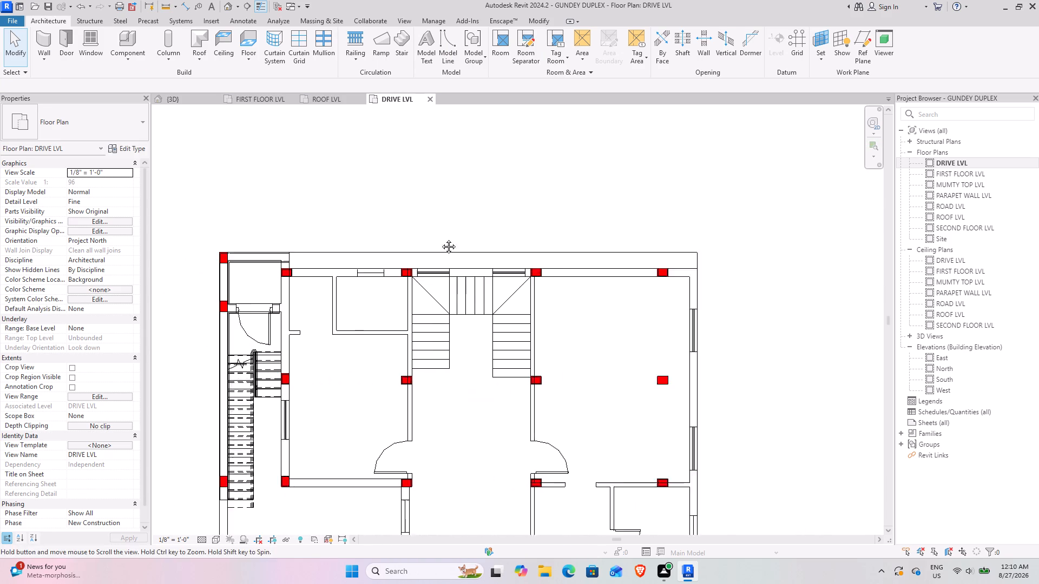
middle_click_drag(440, 238, 455, 235)
left_click(295, 258)
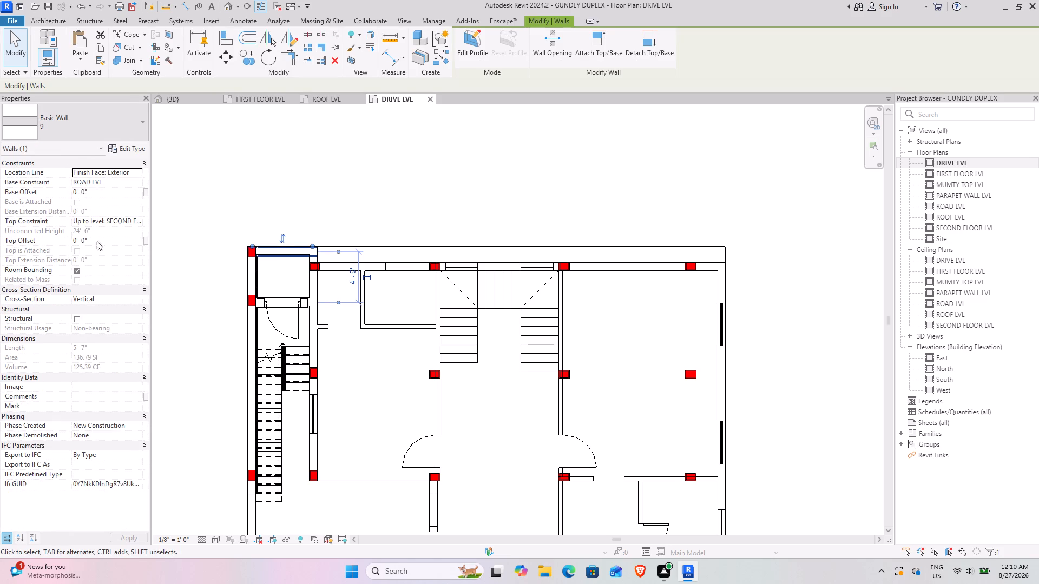
left_click(440, 60)
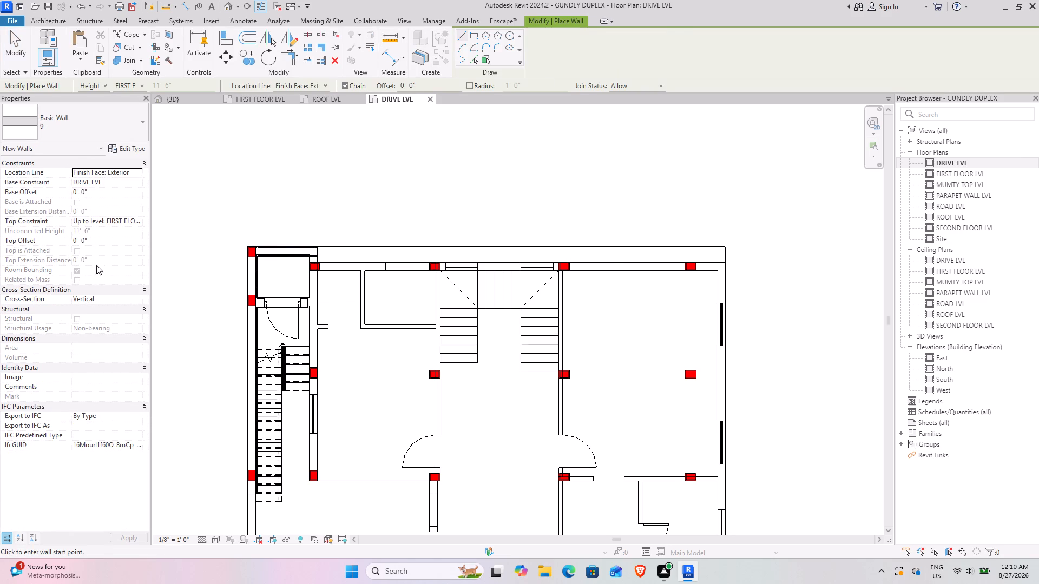
left_click(128, 223)
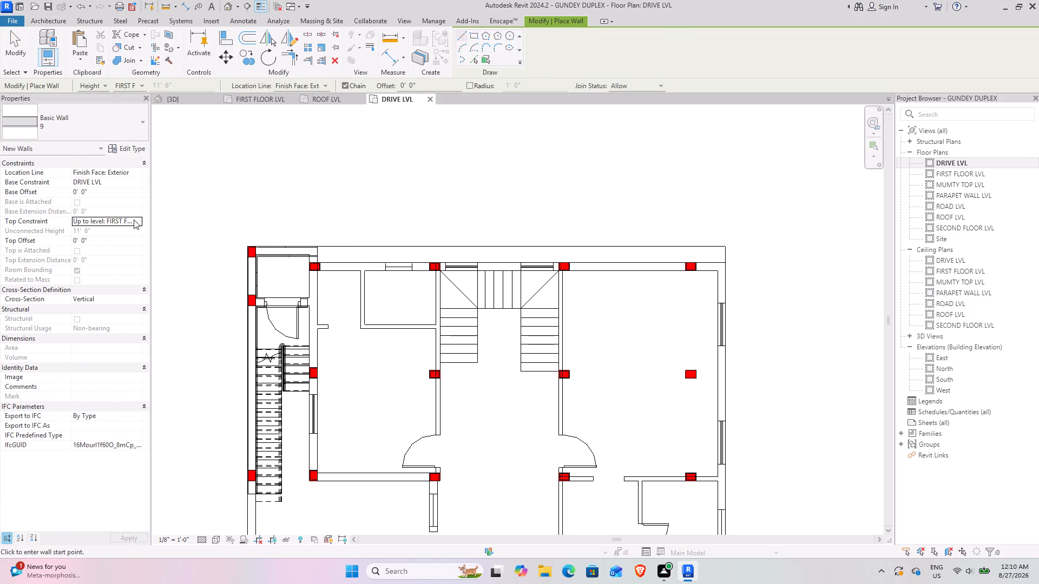
left_click(141, 220)
scroll(103, 238, "up", 2)
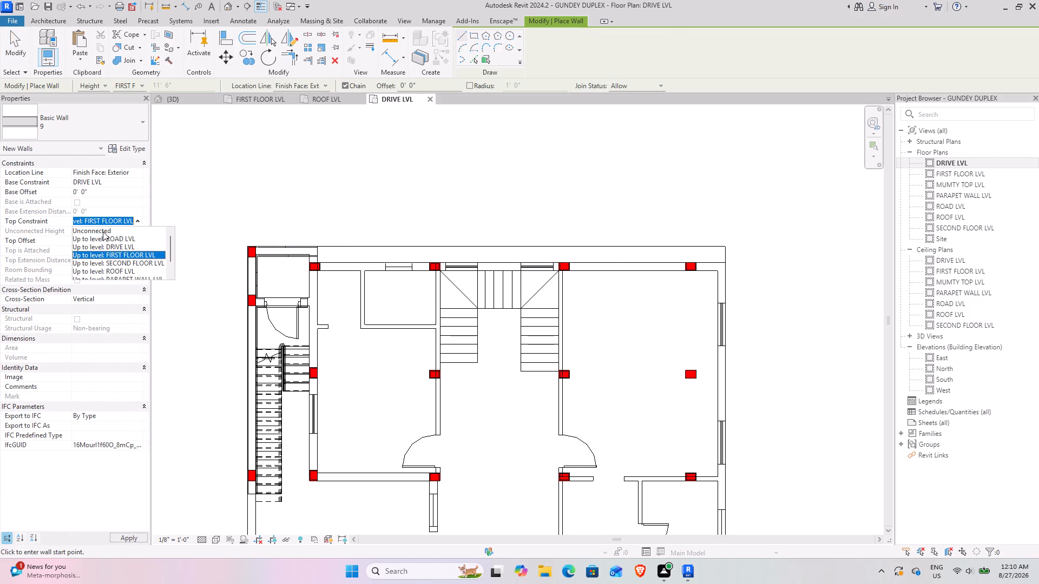
left_click(103, 231)
left_click(103, 231)
key("6")
key("Return")
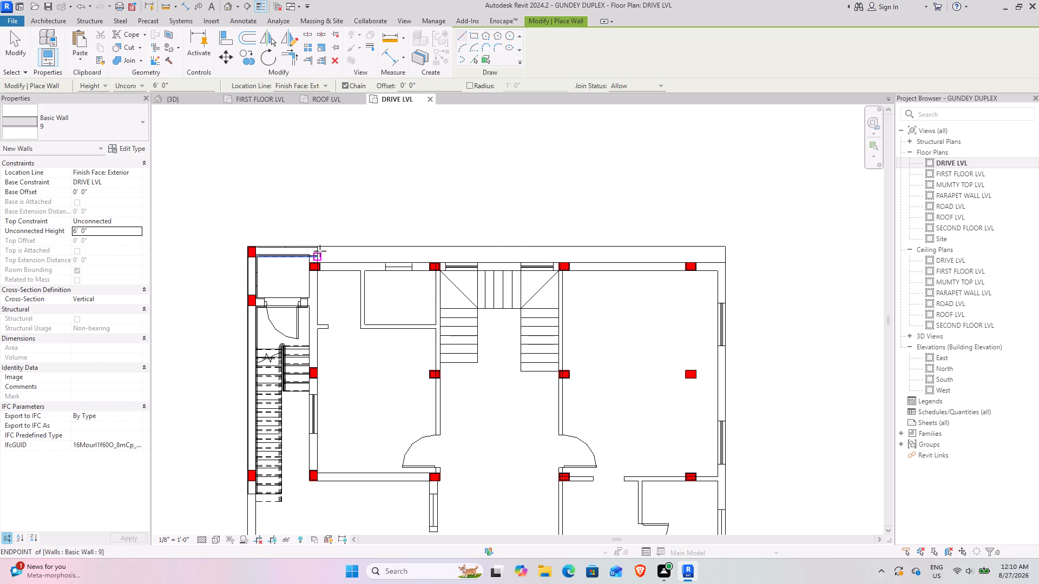
Draw the rear wall along the floor slab's edge, about 38' from the stairwell wall's end to the far rear corner.
scroll(320, 251, "up", 12)
left_click(310, 224)
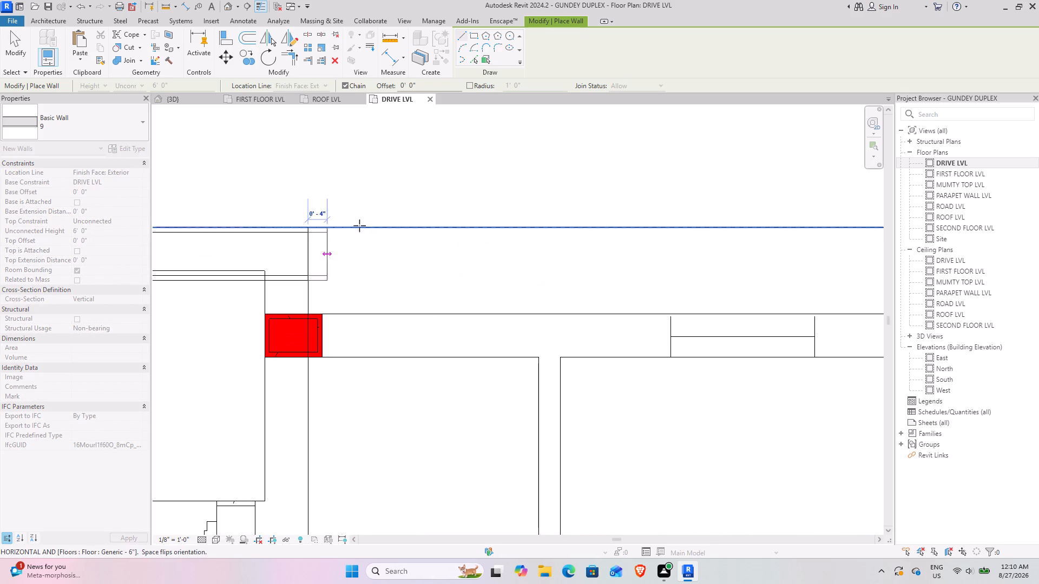
scroll(655, 221, "down", 5)
middle_click_drag(792, 217, 323, 216)
scroll(680, 220, "down", 3)
middle_click_drag(705, 222, 338, 227)
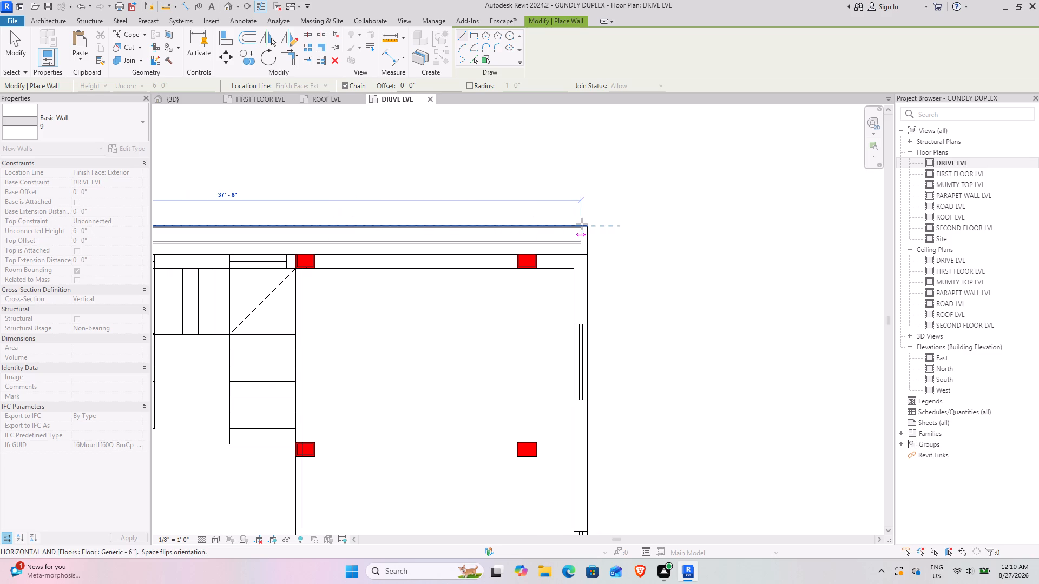
left_click(587, 227)
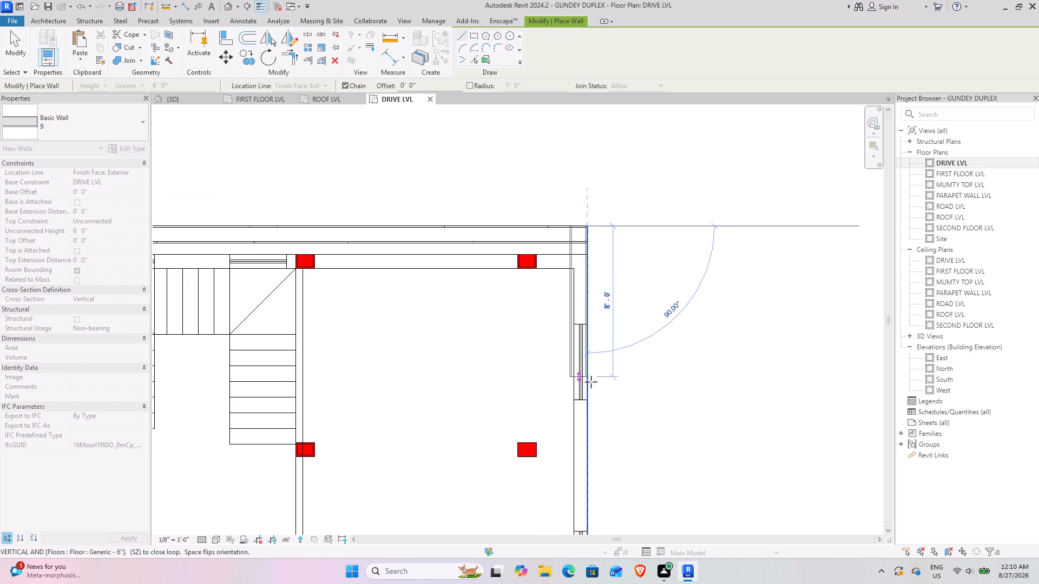
Continue the wall chain along the slab's side edge opposite the stairwell, down to the front corner.
middle_click_drag(582, 402, 595, 107)
middle_click_drag(595, 484, 595, 363)
left_click_drag(603, 405, 598, 404)
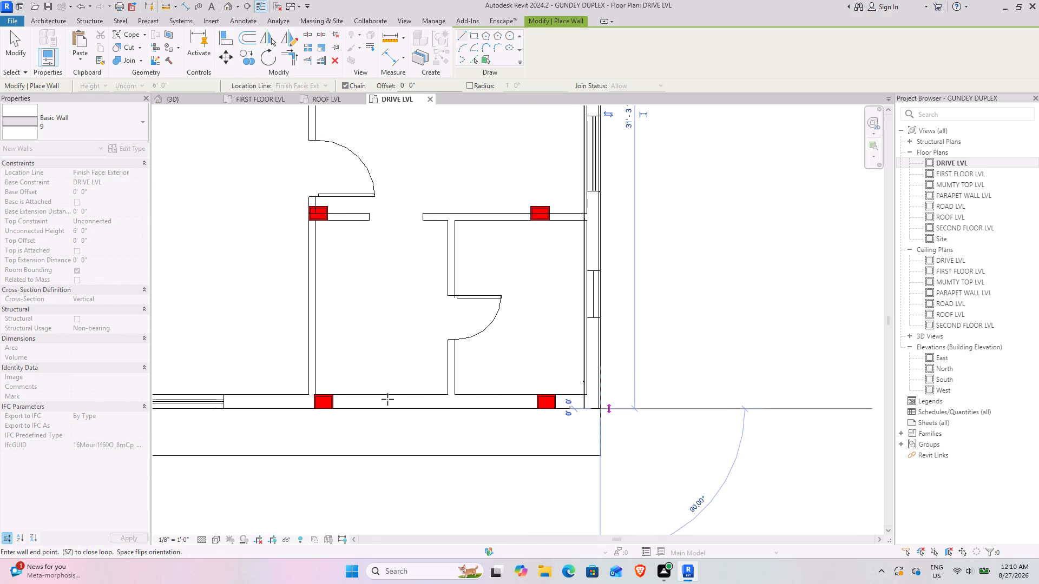
scroll(373, 400, "down", 3)
middle_click_drag(387, 399, 641, 408)
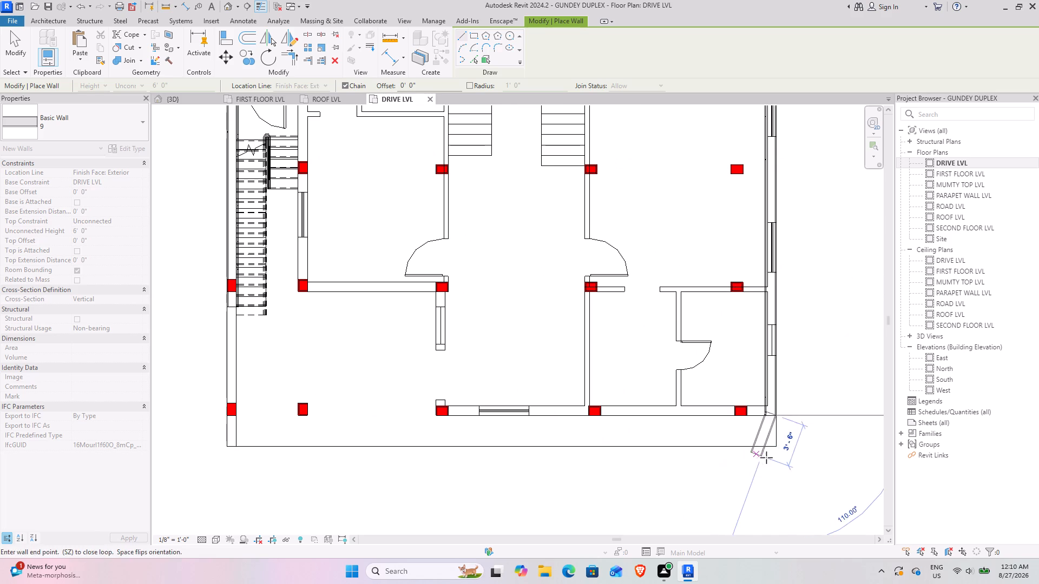
left_click(775, 447)
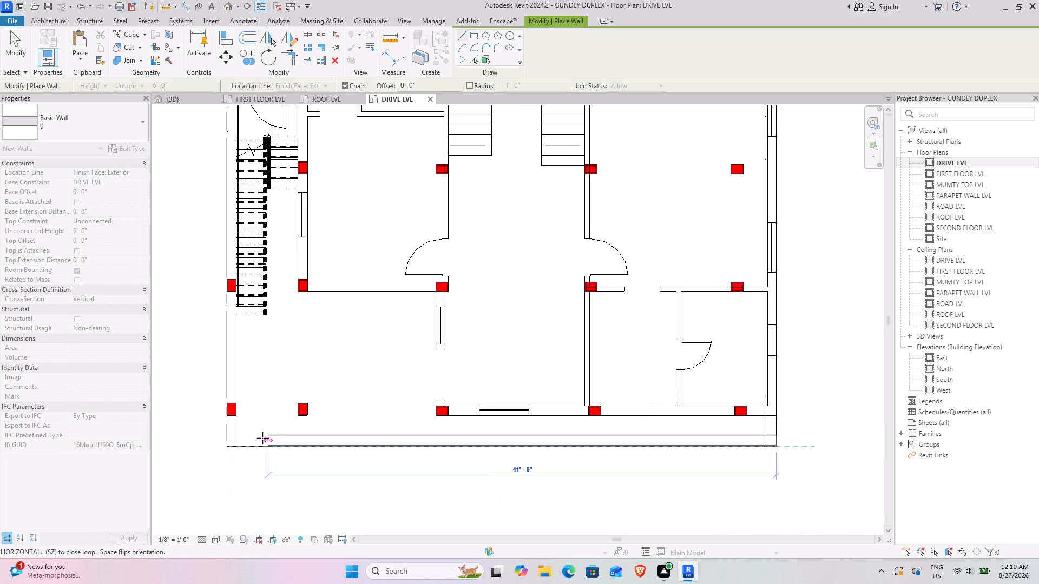
Draw the front wall about 44' along the slab edge, and return it about 11' along the side to the stairwell wall's end.
left_click(226, 443)
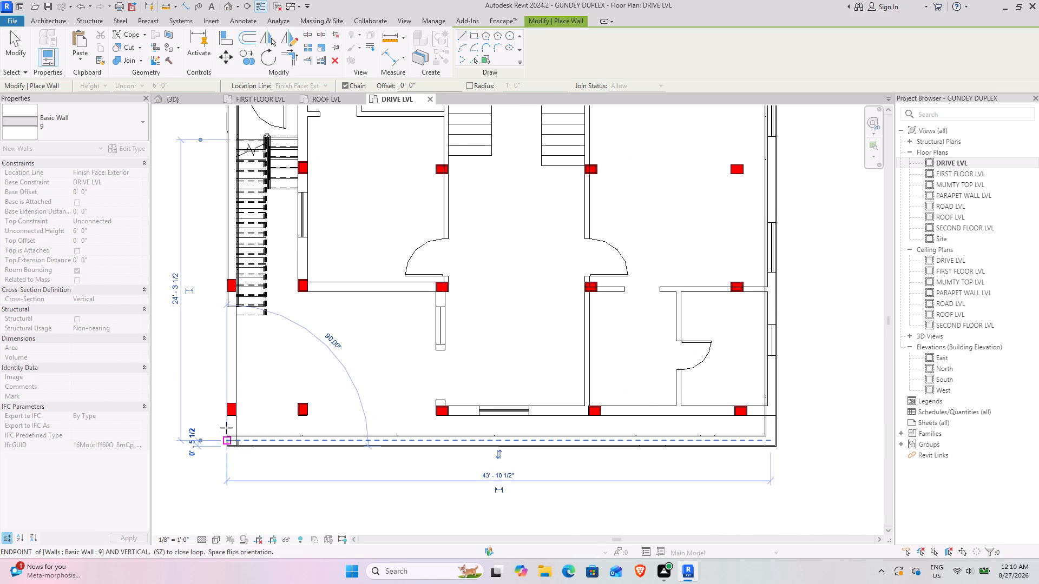
middle_click_drag(226, 264, 249, 429)
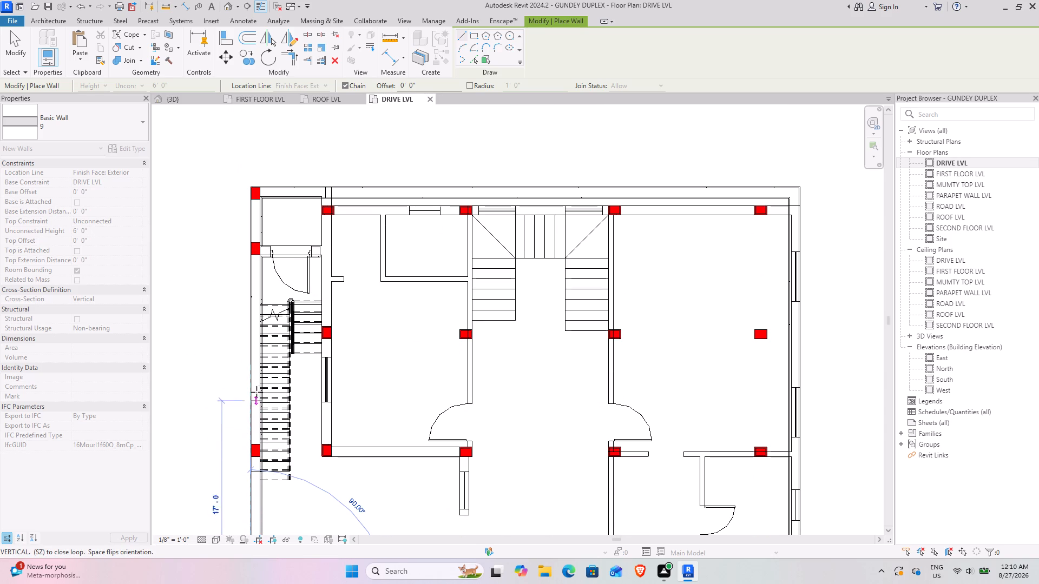
middle_click_drag(249, 462, 279, 257)
scroll(267, 303, "up", 1)
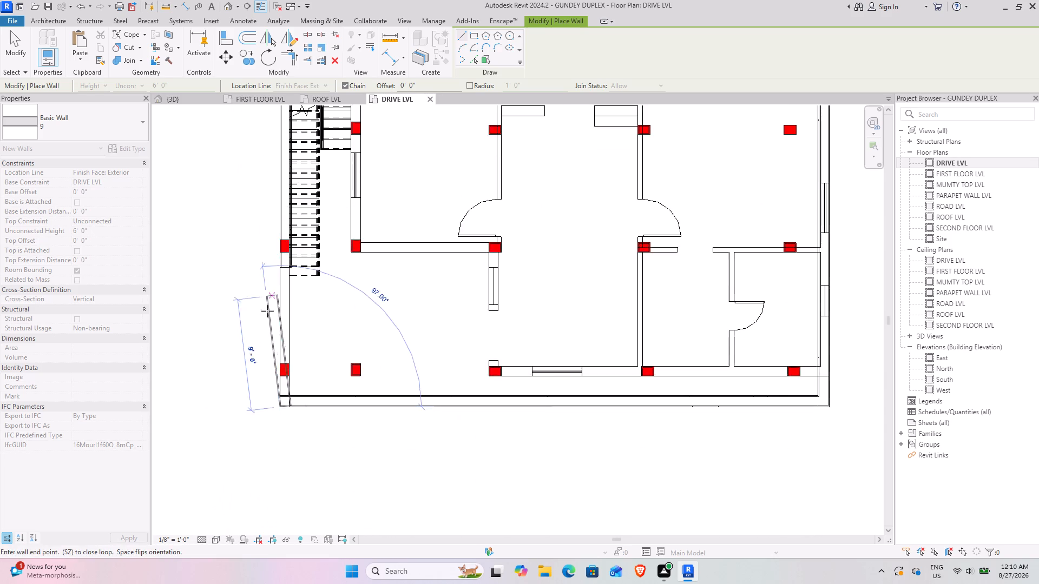
scroll(267, 311, "up", 5)
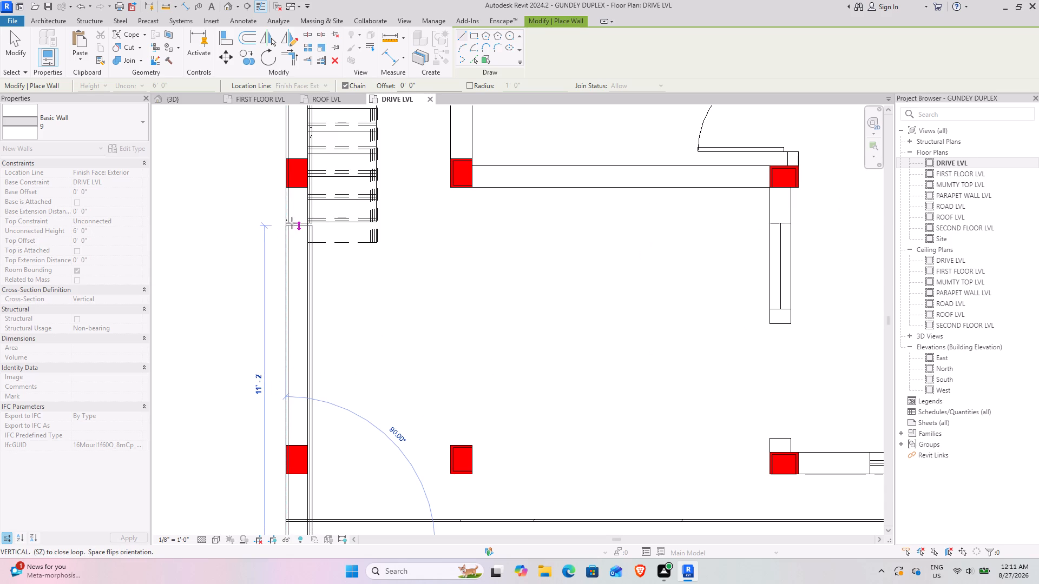
scroll(292, 216, "up", 8)
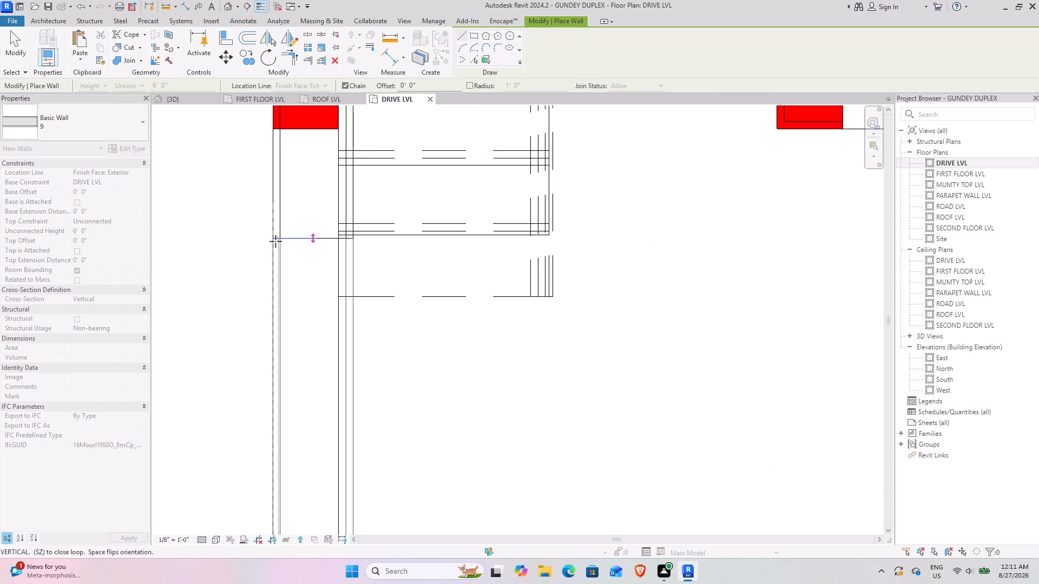
left_click(269, 239)
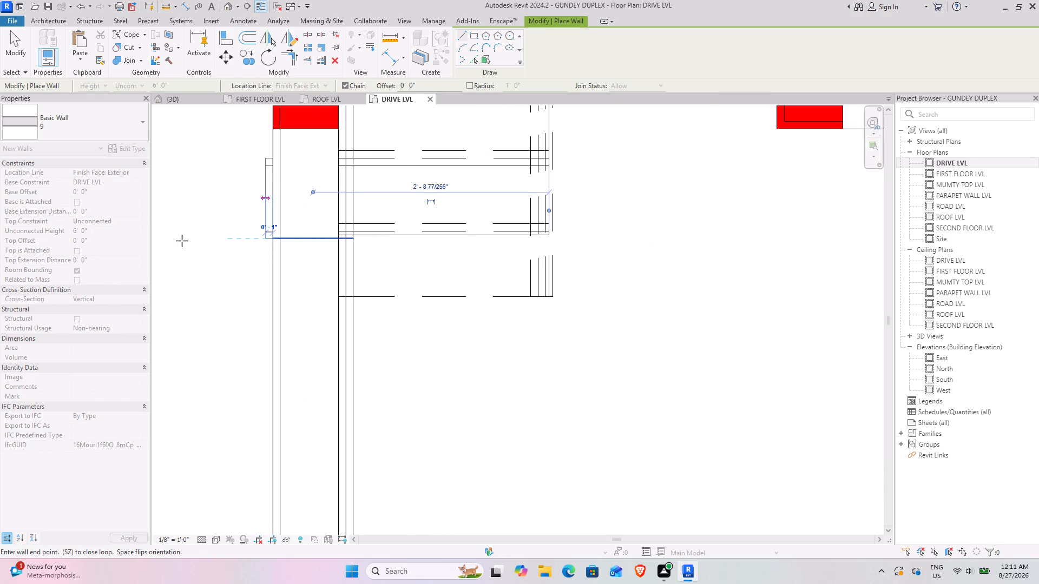
left_click(11, 52)
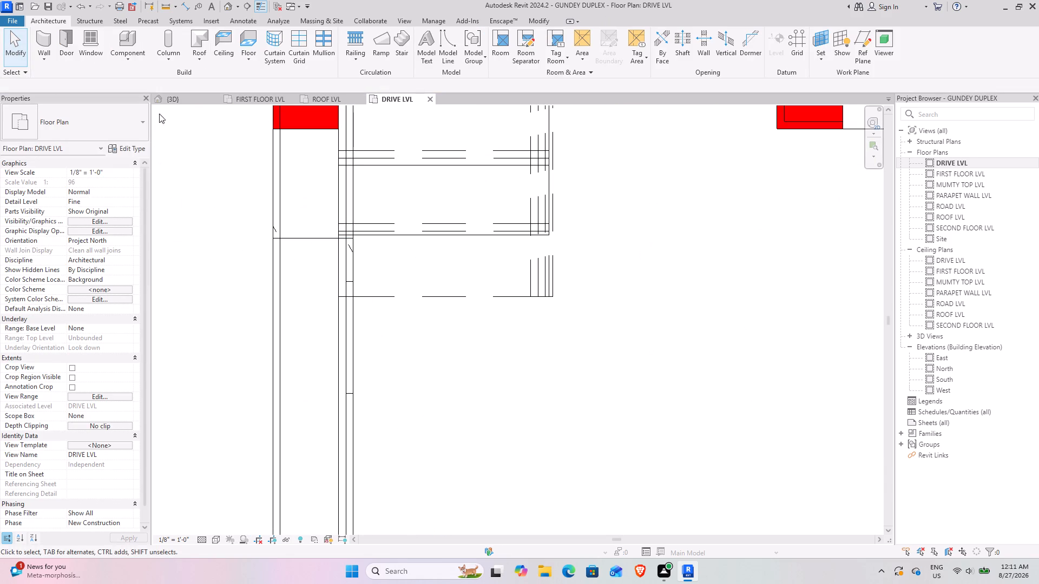
Examine the new 6' perimeter walls at the open ground level in 3D from the front and the stairwell side.
left_click(189, 104)
scroll(337, 324, "down", 3)
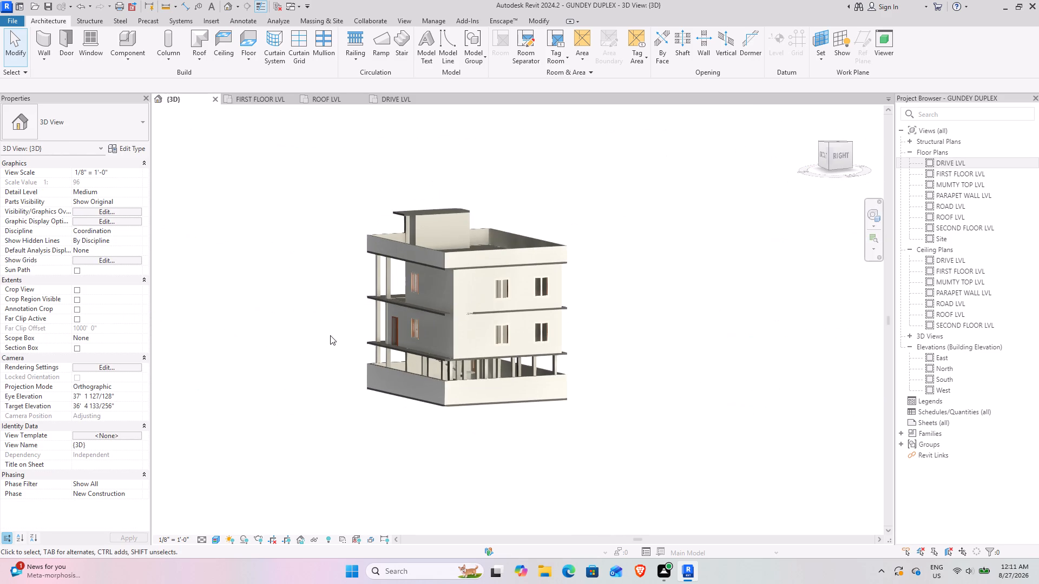
middle_click_drag(330, 335, 428, 382, "shift")
middle_click_drag(454, 382, 532, 389, "shift")
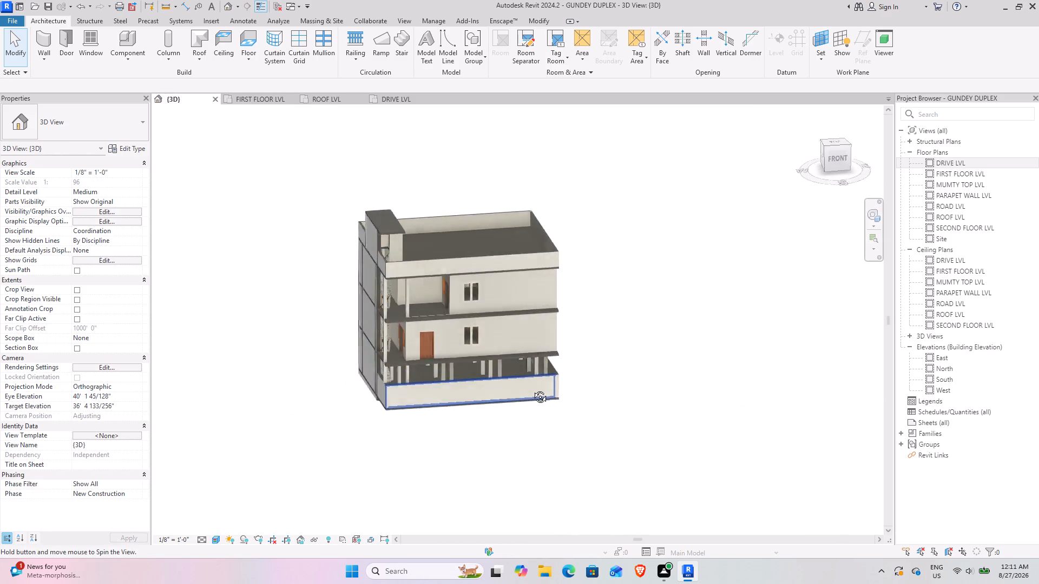
middle_click_drag(532, 389, 528, 393, "shift")
middle_click_drag(520, 391, 535, 306, "shift")
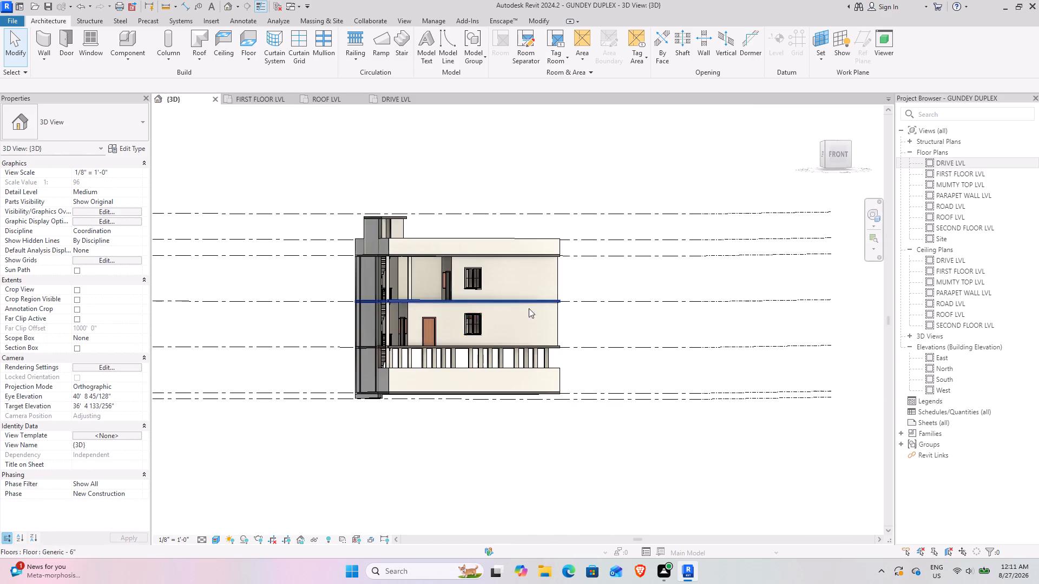
middle_click_drag(306, 351, 318, 402, "shift")
middle_click_drag(313, 396, 383, 354, "shift")
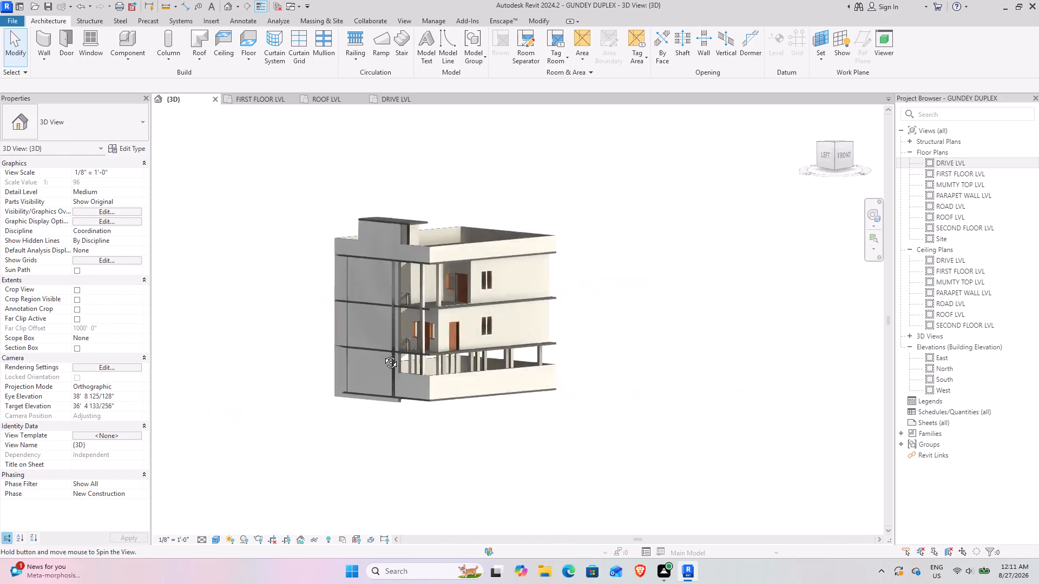
Set the base constraint of the stairwell's long outer side wall to DRIVE LVL.
middle_click_drag(383, 354, 420, 243, "shift")
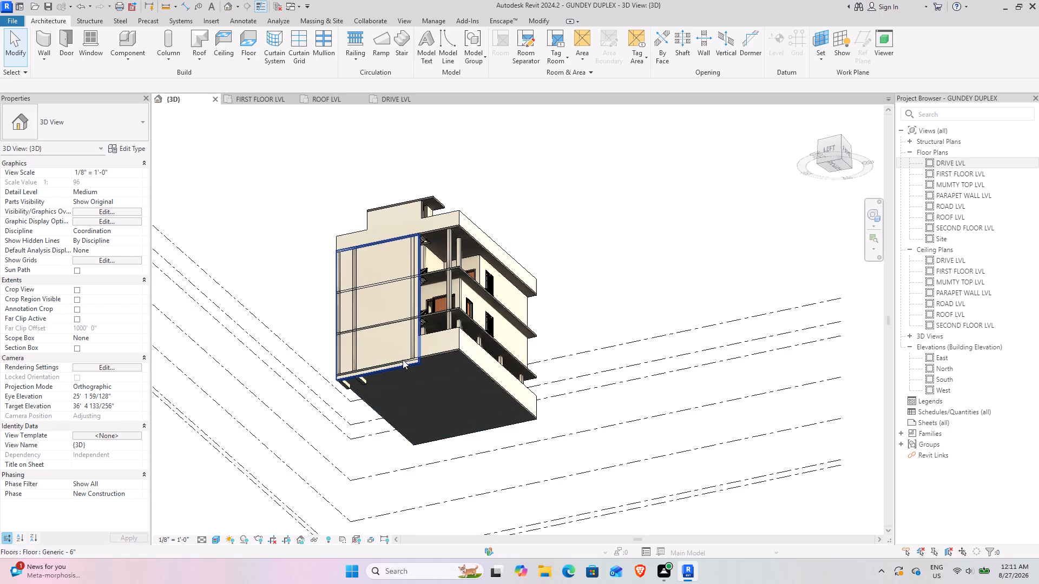
left_click(386, 373)
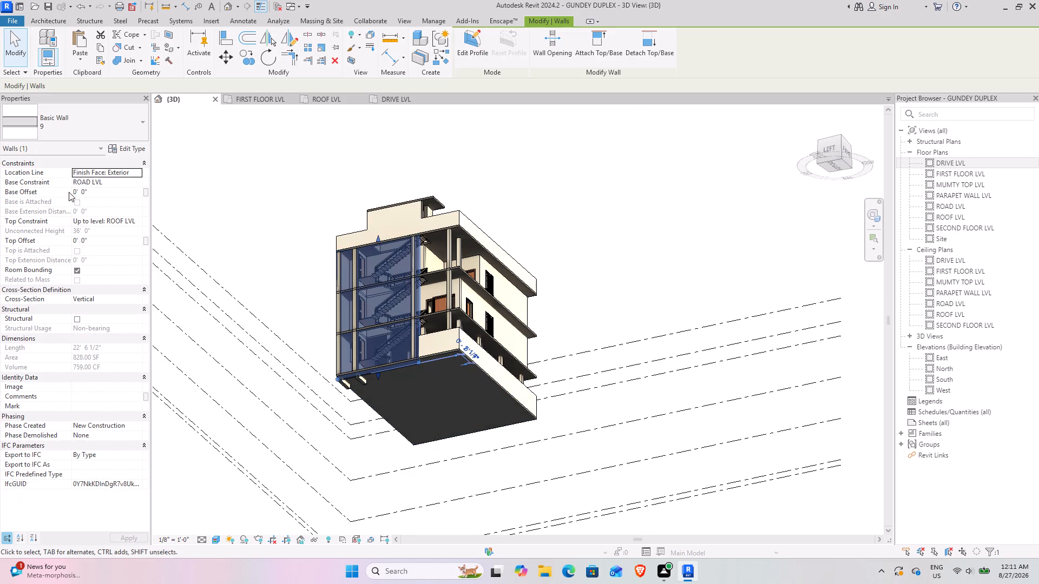
left_click(141, 182)
left_click(87, 201)
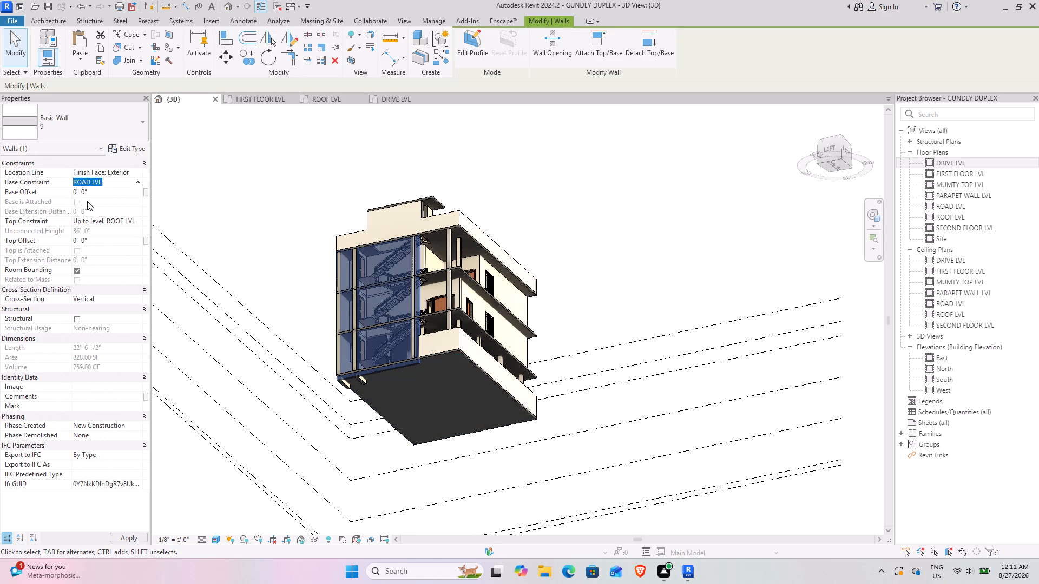
Set the base constraint of the two short stairwell walls protruding below the floor slab to DRIVE LVL.
scroll(353, 380, "up", 3)
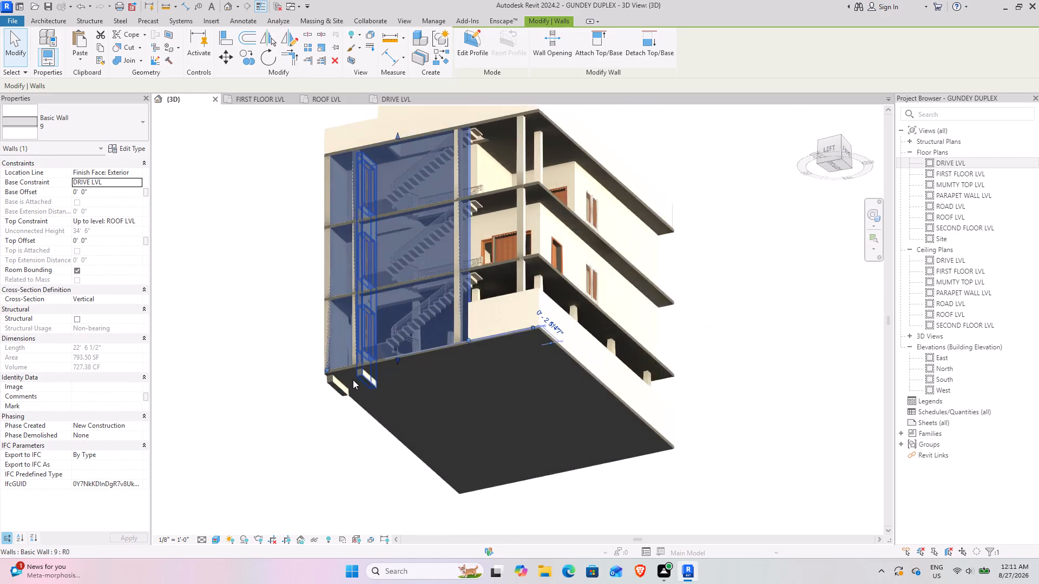
scroll(353, 380, "up", 5)
left_click(383, 389)
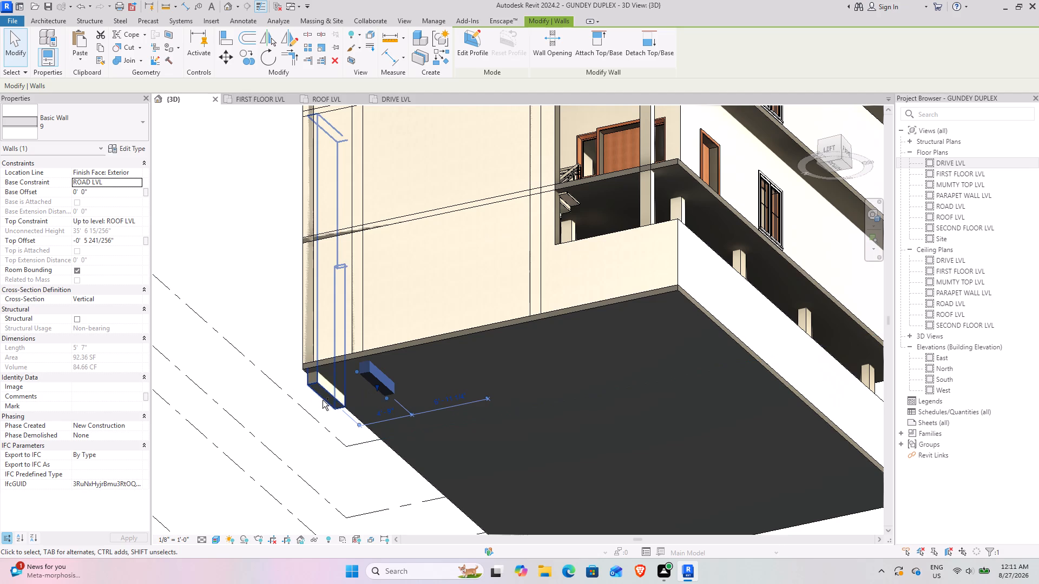
left_click(323, 400, "ctrl")
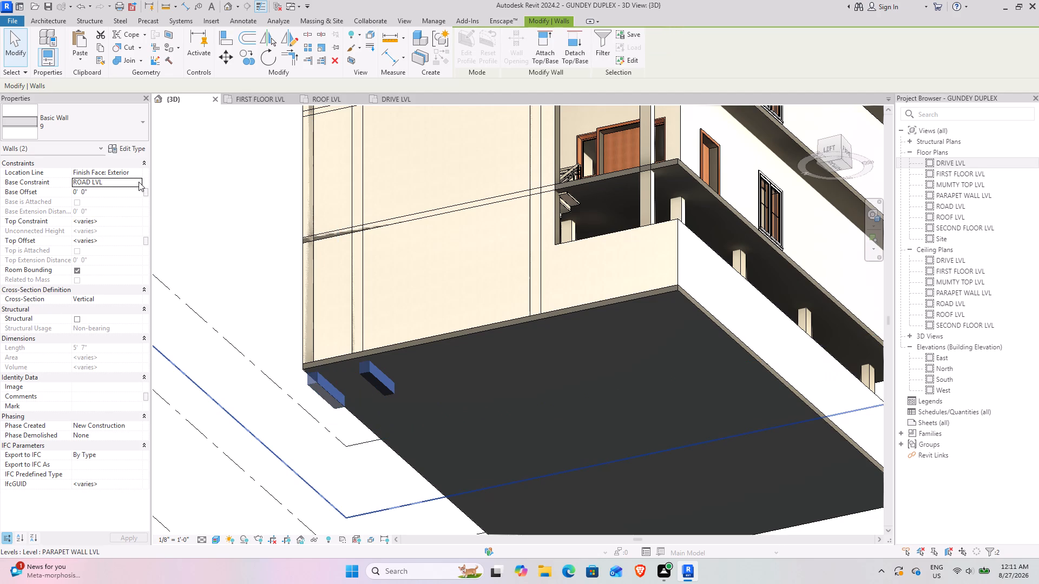
left_click(139, 182)
left_click(100, 200)
scroll(269, 339, "down", 6)
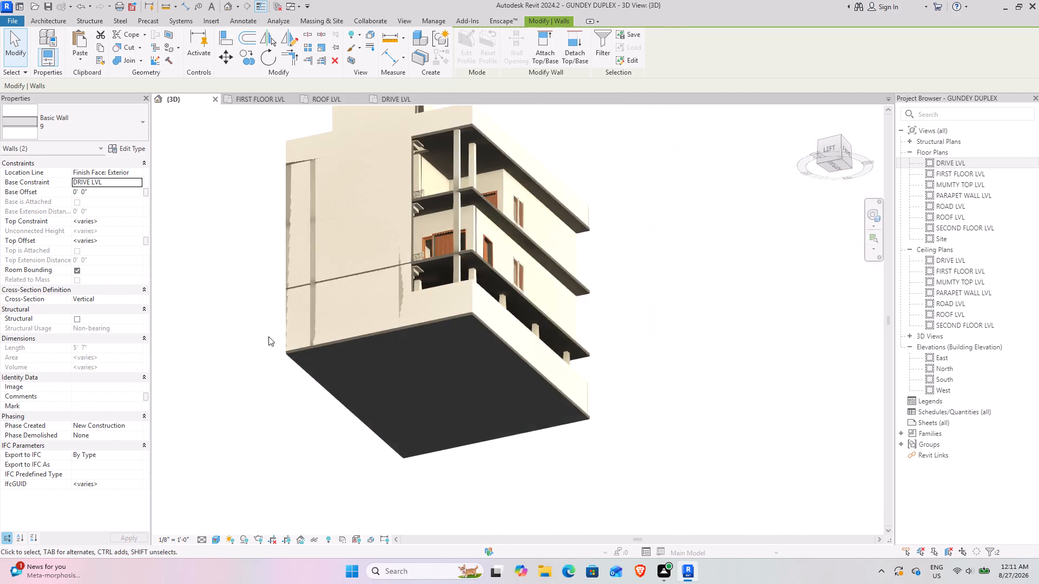
scroll(268, 336, "down", 2)
middle_click_drag(297, 328, 256, 422, "shift")
left_click(391, 450)
Examine the building in 3D from the front, the stairwell side and above, checking the stairwell walls, ground-level perimeter walls and roof.
middle_click_drag(387, 418, 265, 460, "shift")
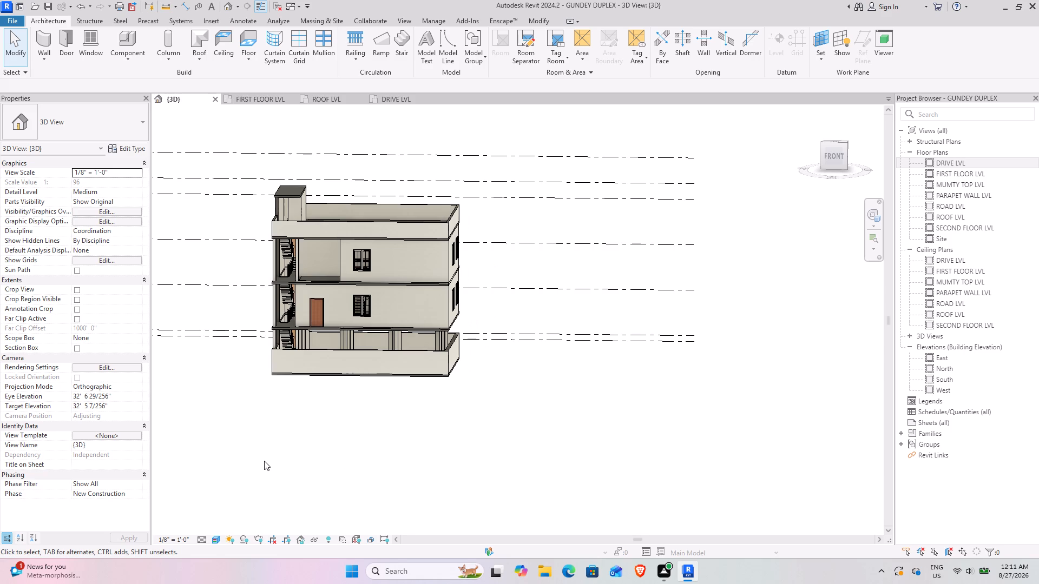
scroll(315, 388, "down", 2)
middle_click_drag(266, 377, 410, 425, "shift")
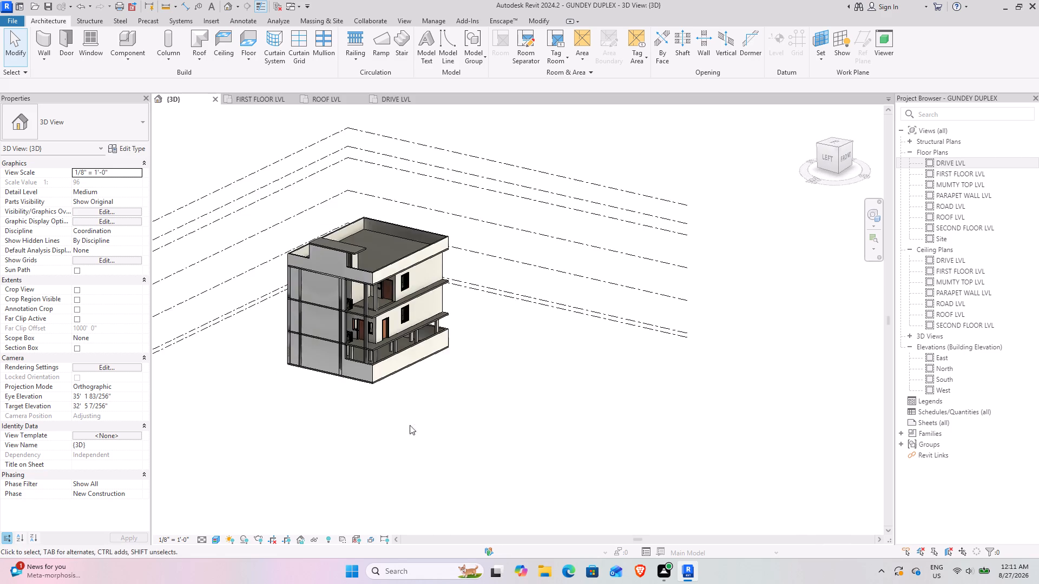
scroll(339, 362, "up", 8)
middle_click_drag(405, 363, 469, 392, "shift")
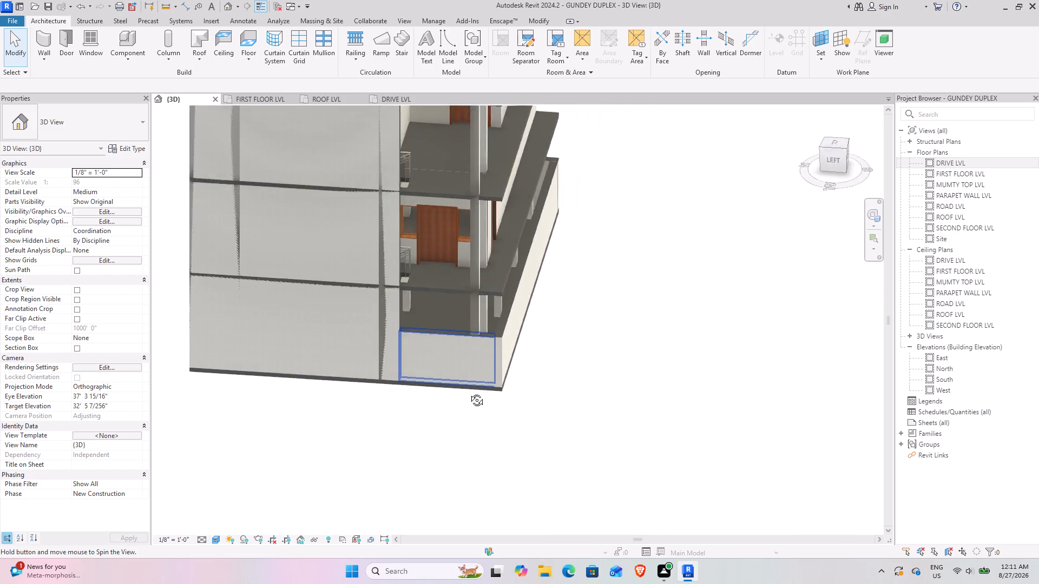
middle_click_drag(469, 392, 447, 319, "shift")
middle_click(440, 319, "shift")
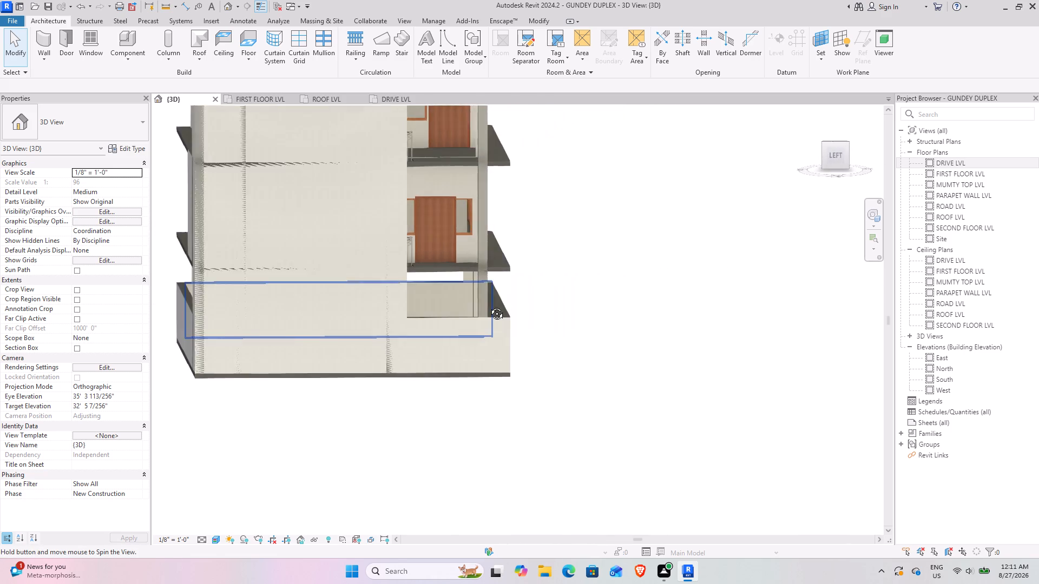
scroll(440, 316, "down", 5)
middle_click_drag(478, 339, 323, 386, "shift")
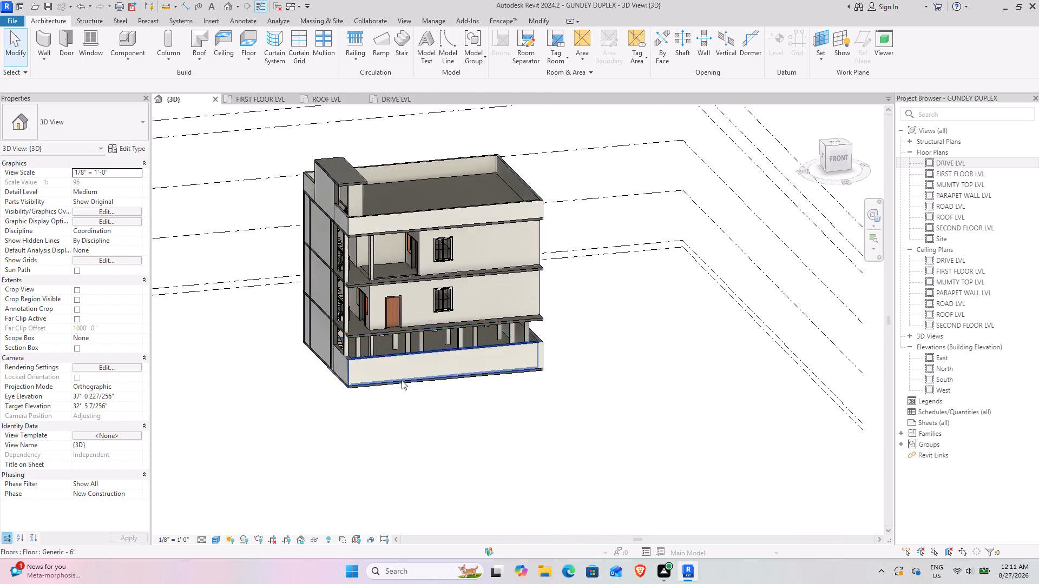
middle_click_drag(402, 380, 359, 384)
middle_click_drag(370, 371, 356, 366)
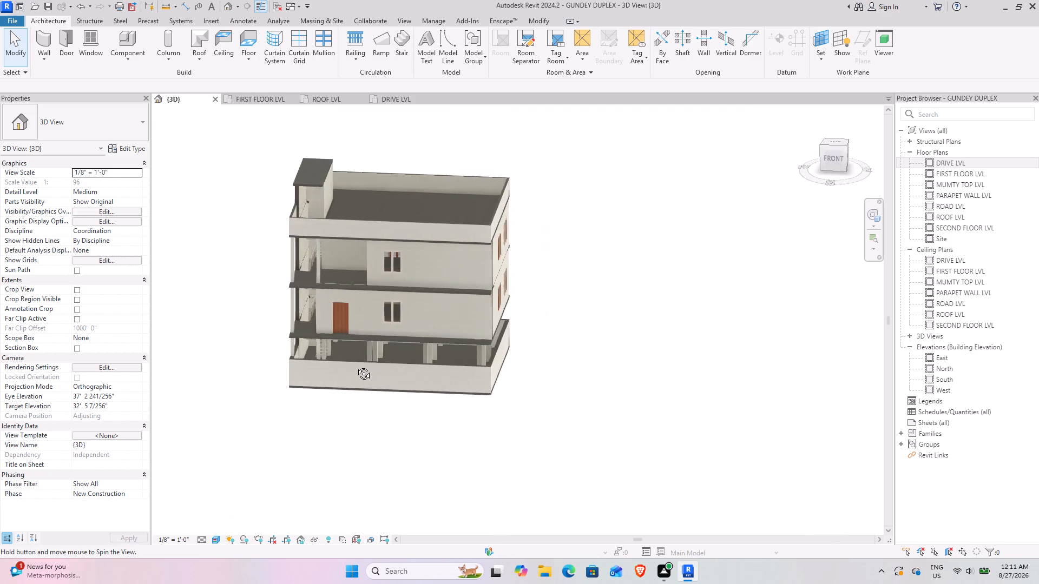
middle_click_drag(356, 366, 365, 368)
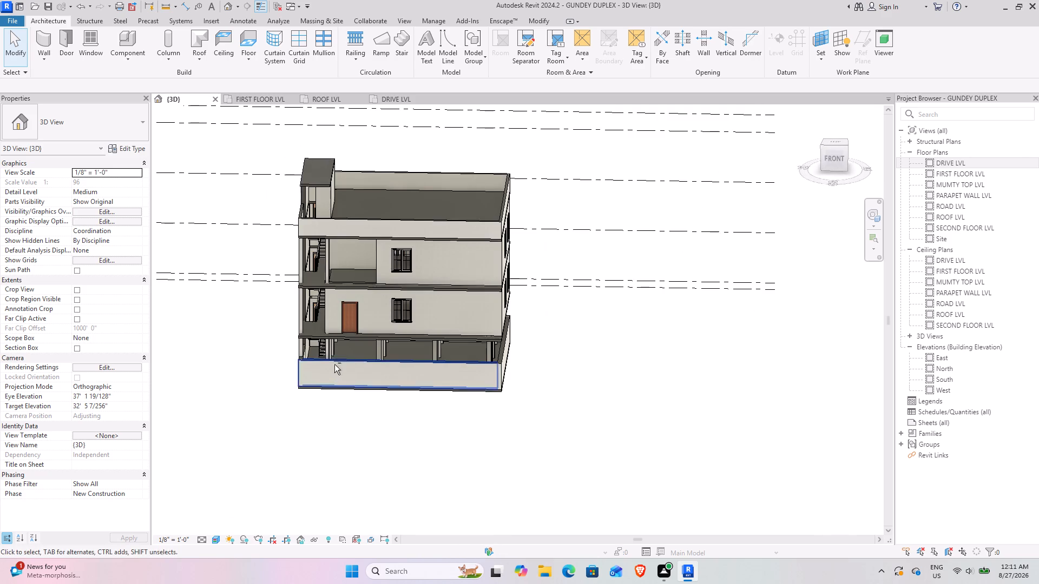
middle_click_drag(359, 354, 437, 344, "shift")
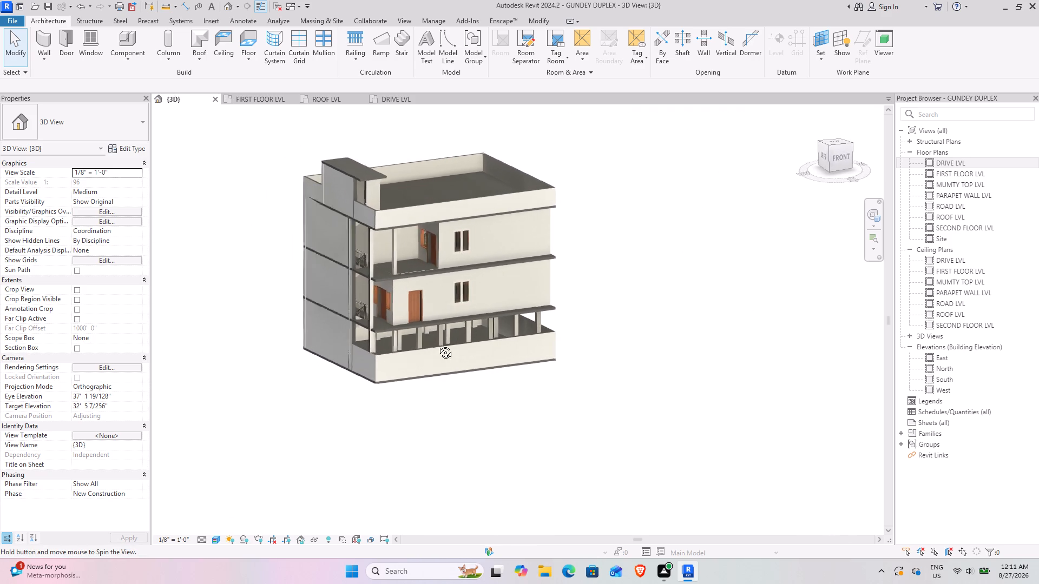
middle_click_drag(437, 344, 526, 349, "shift")
middle_click_drag(497, 346, 491, 339, "shift")
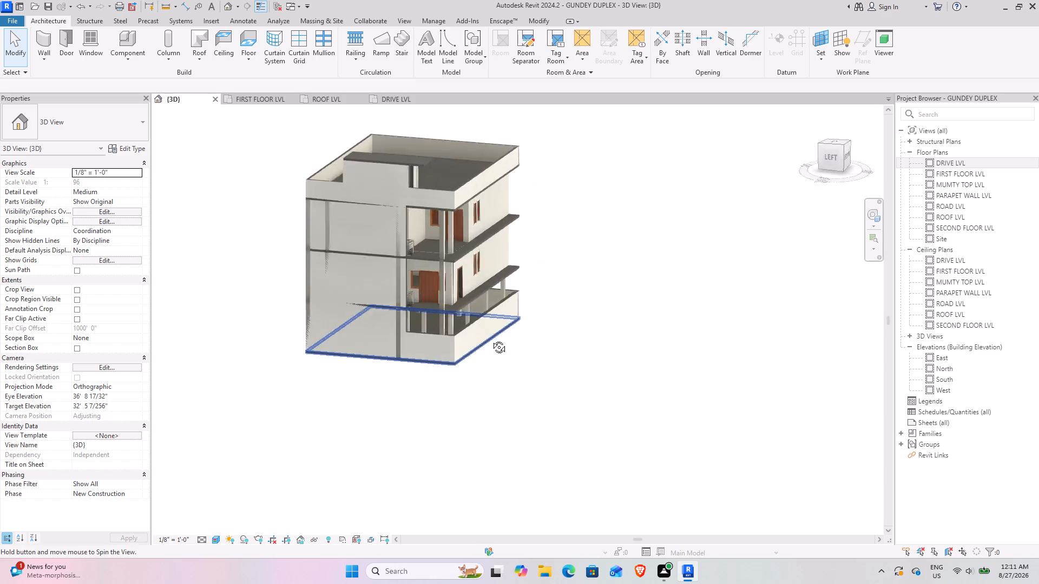
middle_click_drag(491, 339, 431, 308, "shift")
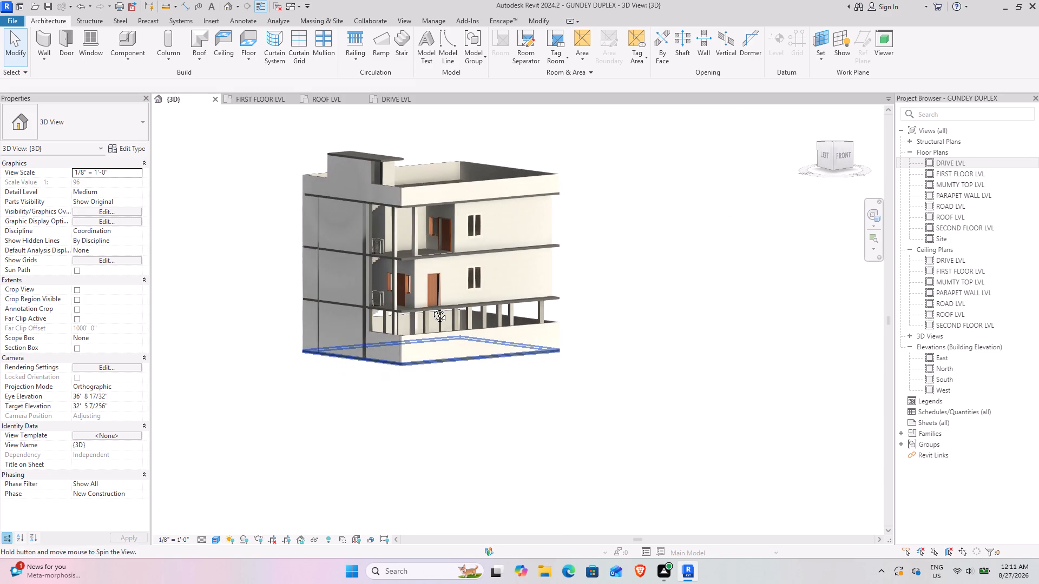
middle_click_drag(431, 308, 339, 282, "shift")
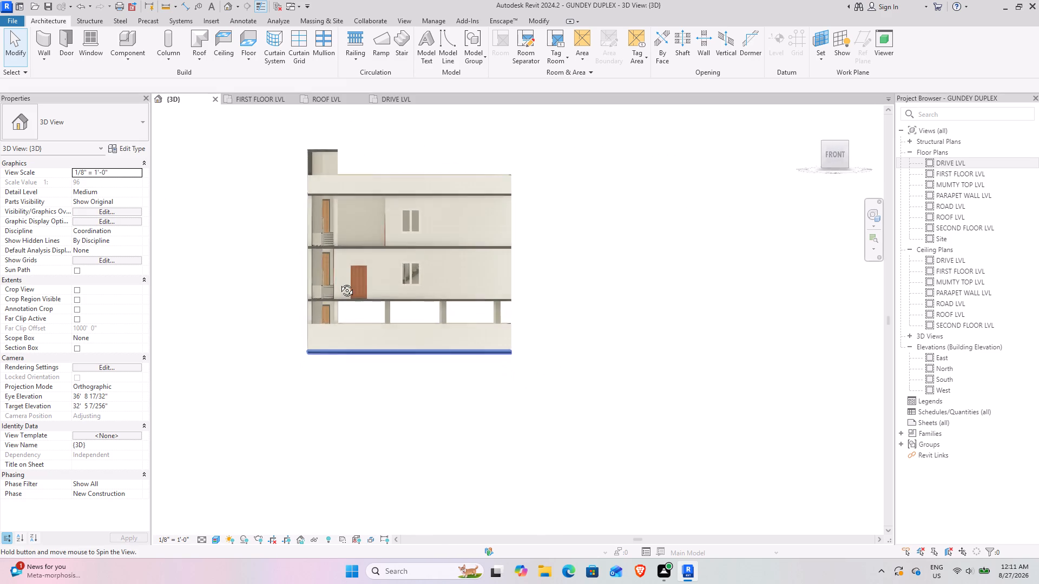
middle_click_drag(339, 282, 458, 286, "shift")
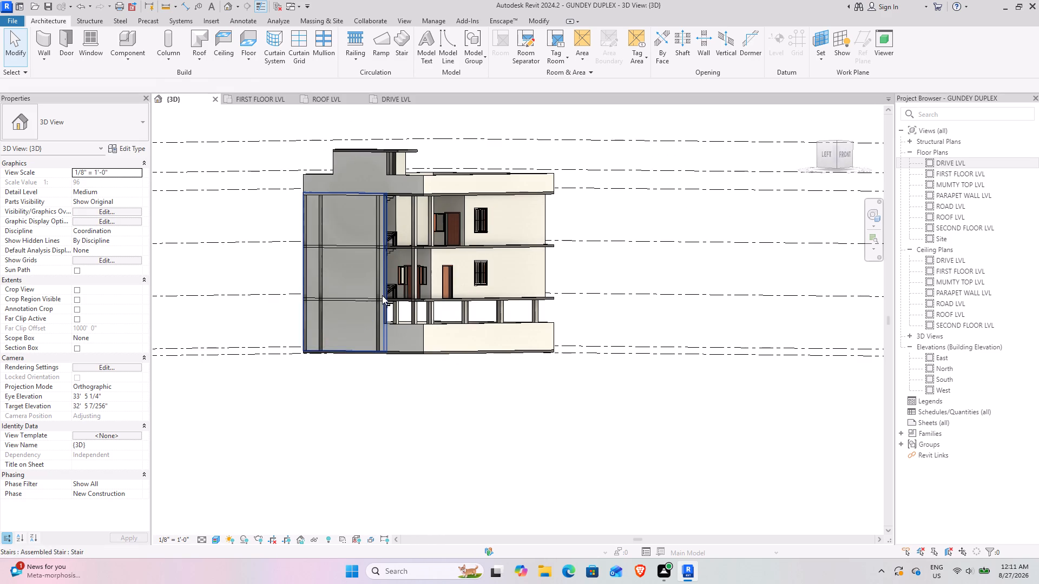
middle_click_drag(376, 295, 244, 295, "shift")
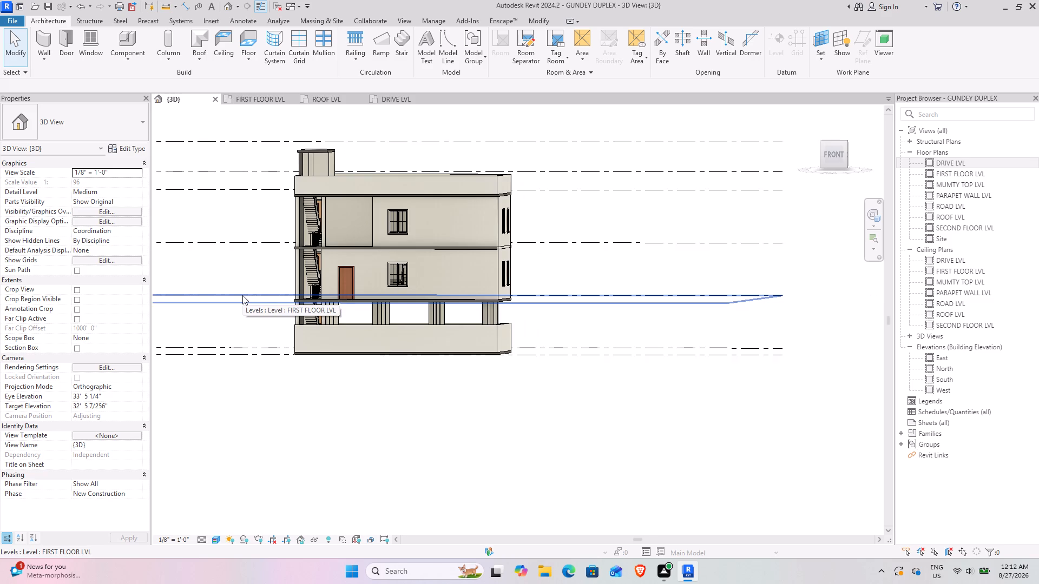
scroll(247, 291, "down", 4)
middle_click_drag(248, 291, 364, 417)
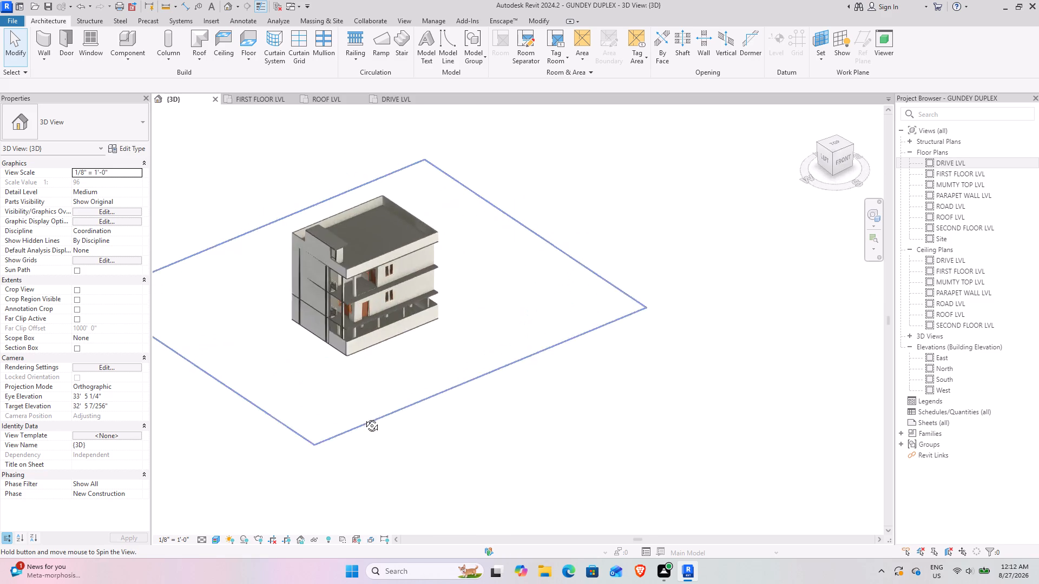
middle_click_drag(364, 417, 363, 417)
middle_click_drag(349, 383, 329, 372, "shift")
scroll(338, 253, "up", 8)
middle_click_drag(327, 285, 311, 280, "shift")
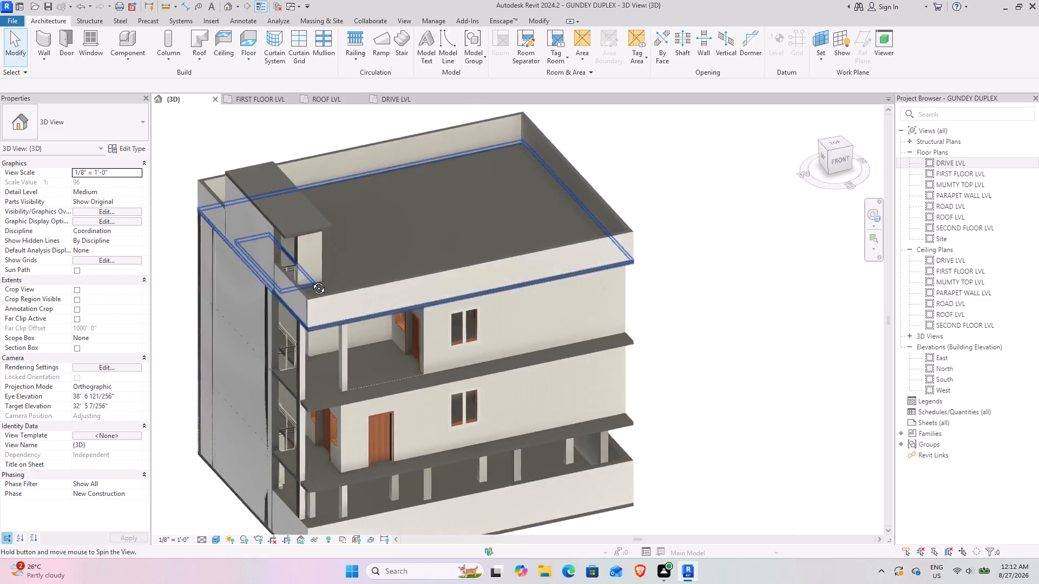
middle_click_drag(311, 280, 256, 249, "shift")
scroll(255, 253, "down", 3)
middle_click_drag(266, 261, 321, 261, "shift")
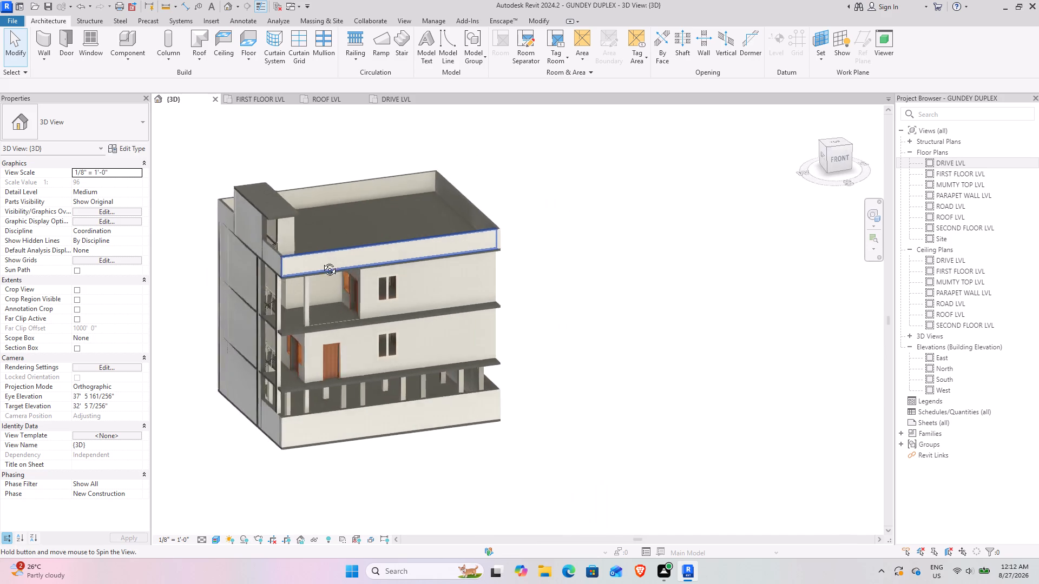
middle_click_drag(321, 261, 321, 269, "shift")
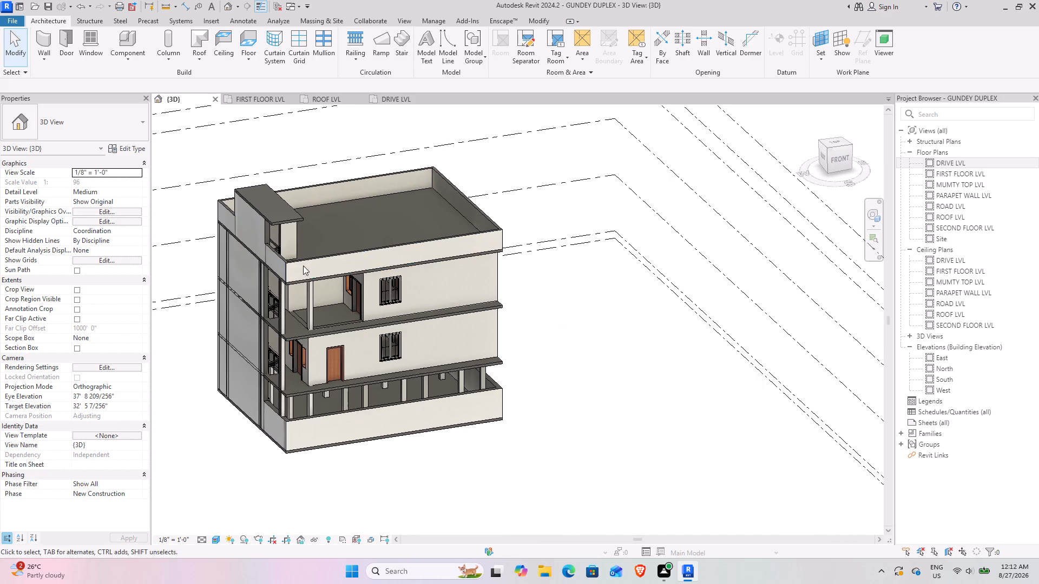
Set the unconnected height of the short wall at the front of the rooftop stair enclosure to 4' in the ROOF LVL plan.
scroll(304, 250, "up", 3)
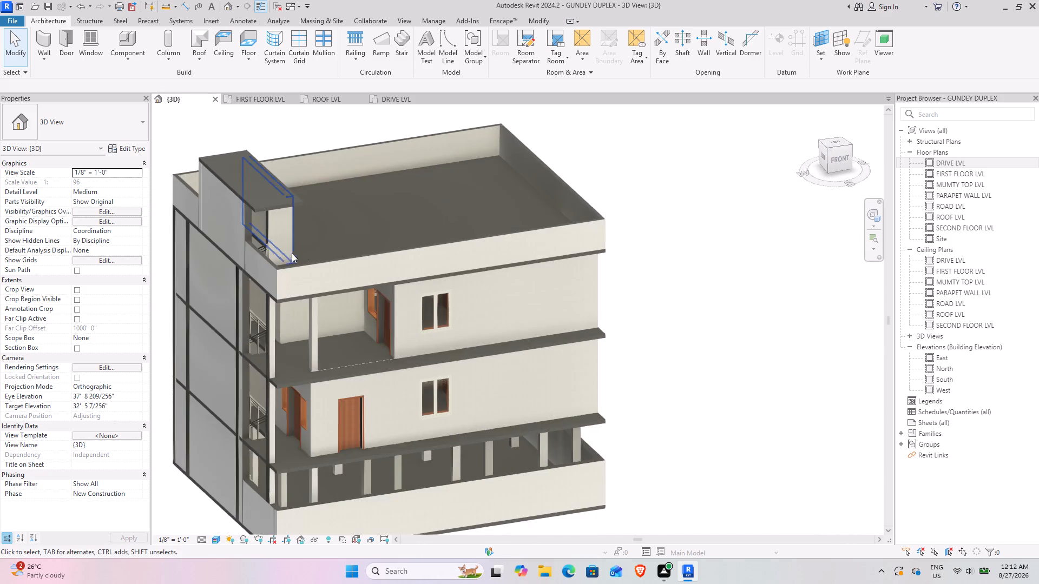
middle_click_drag(288, 253, 253, 238, "shift")
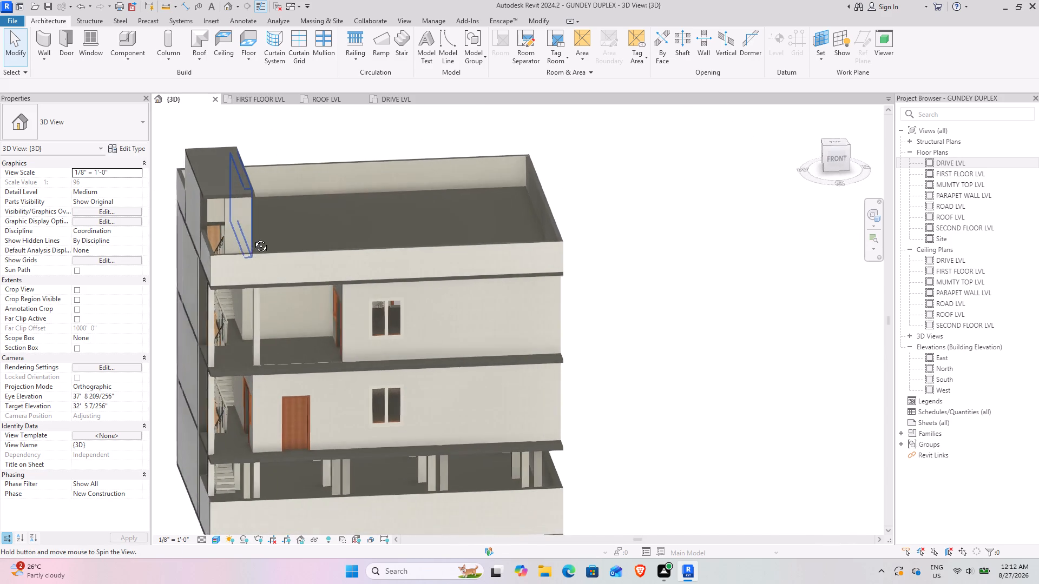
middle_click_drag(253, 238, 277, 291, "shift")
middle_click_drag(260, 286, 330, 245, "shift")
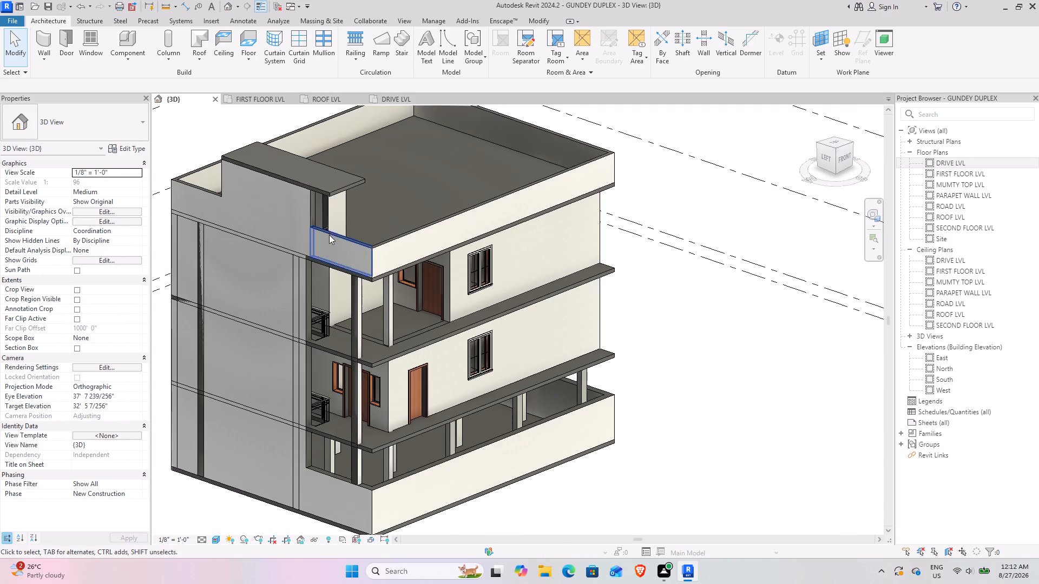
left_click(331, 216)
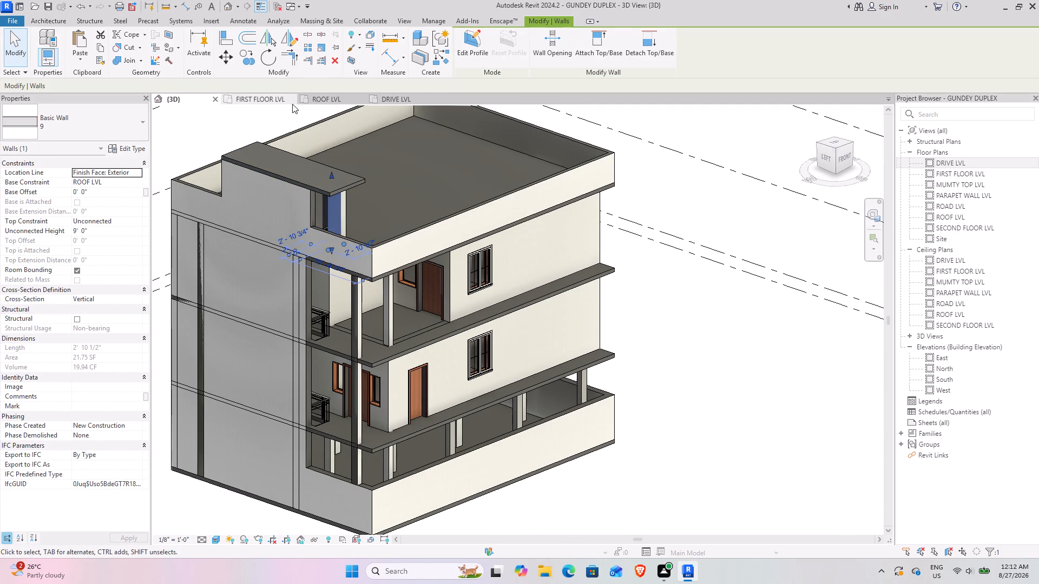
left_click(318, 101)
scroll(386, 408, "up", 7)
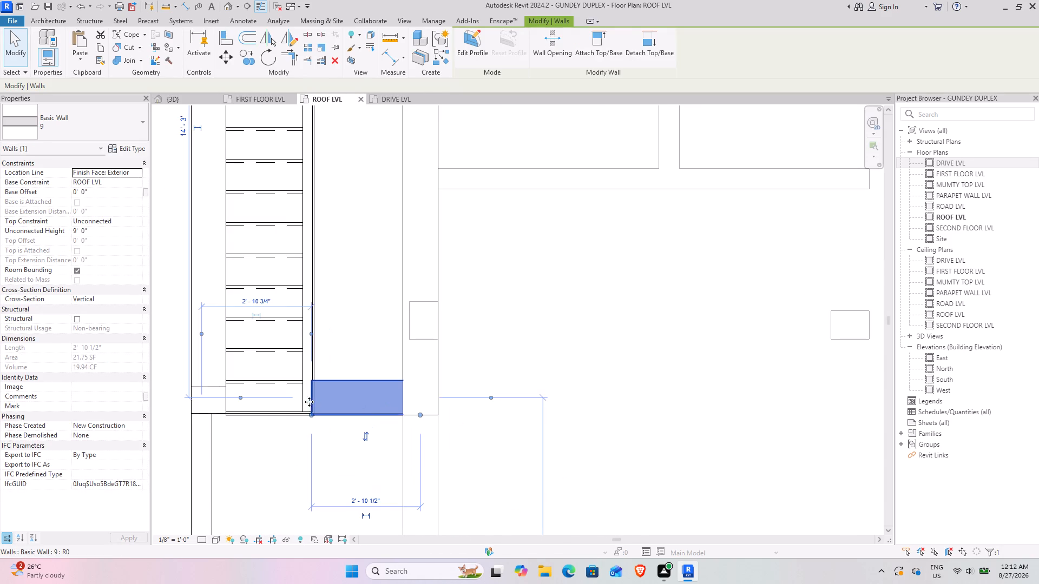
left_click(101, 234)
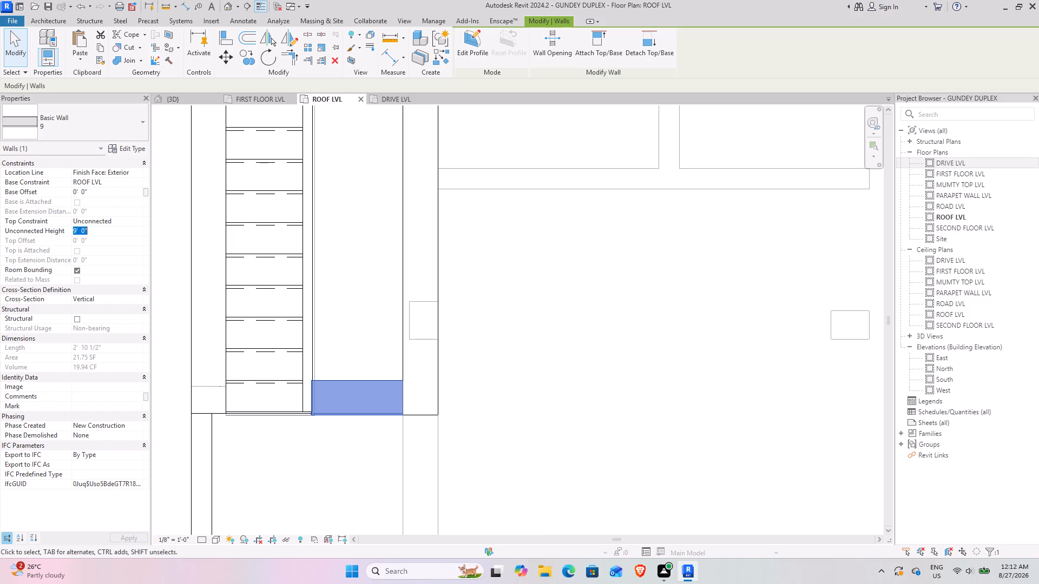
type("4'")
key("Return")
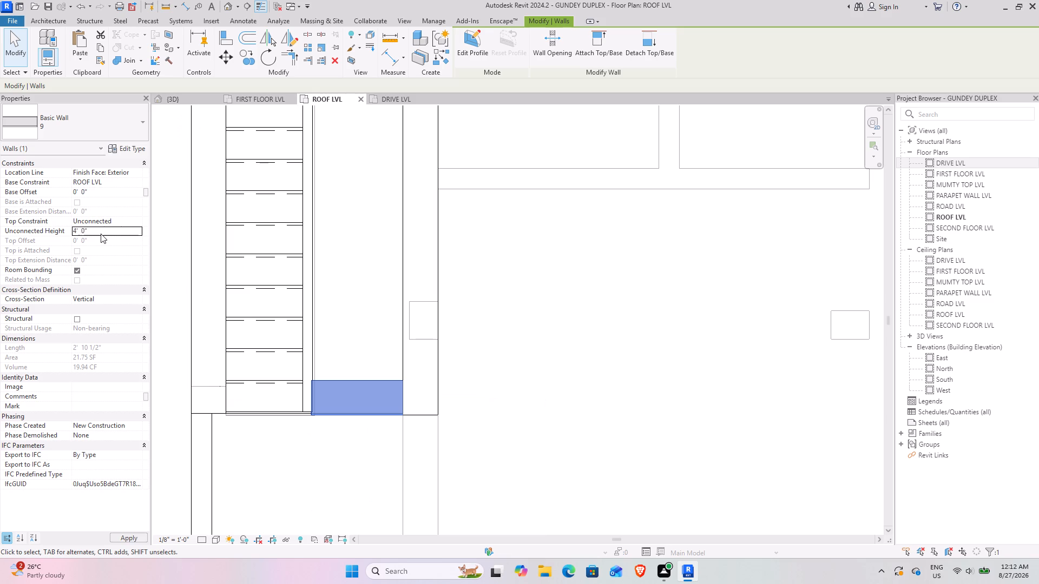
left_click(544, 268)
Examine the short wall at the rooftop stair enclosure's opening in 3D from the front and above.
left_click(186, 96)
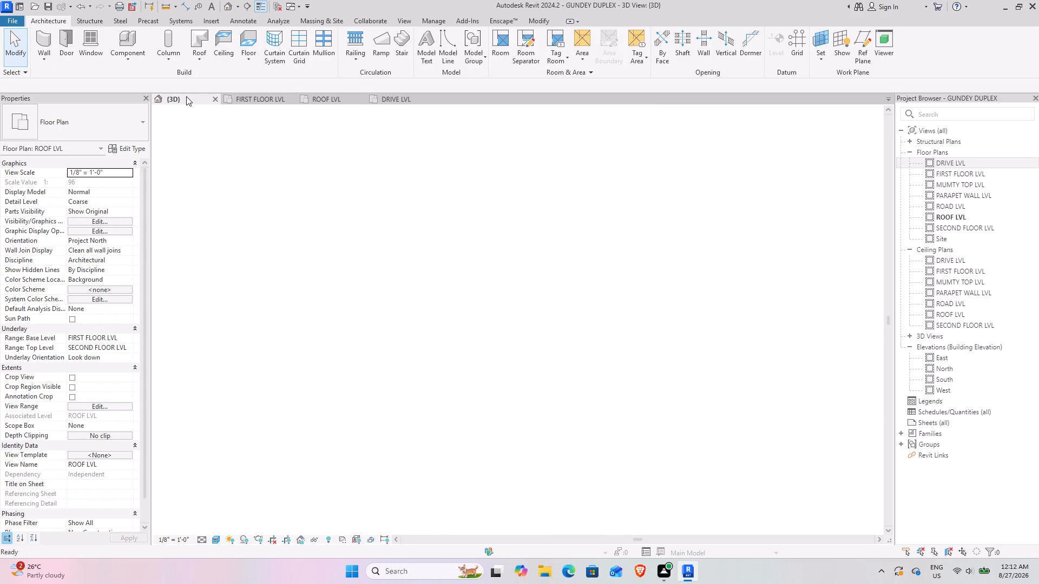
middle_click_drag(421, 356, 333, 297)
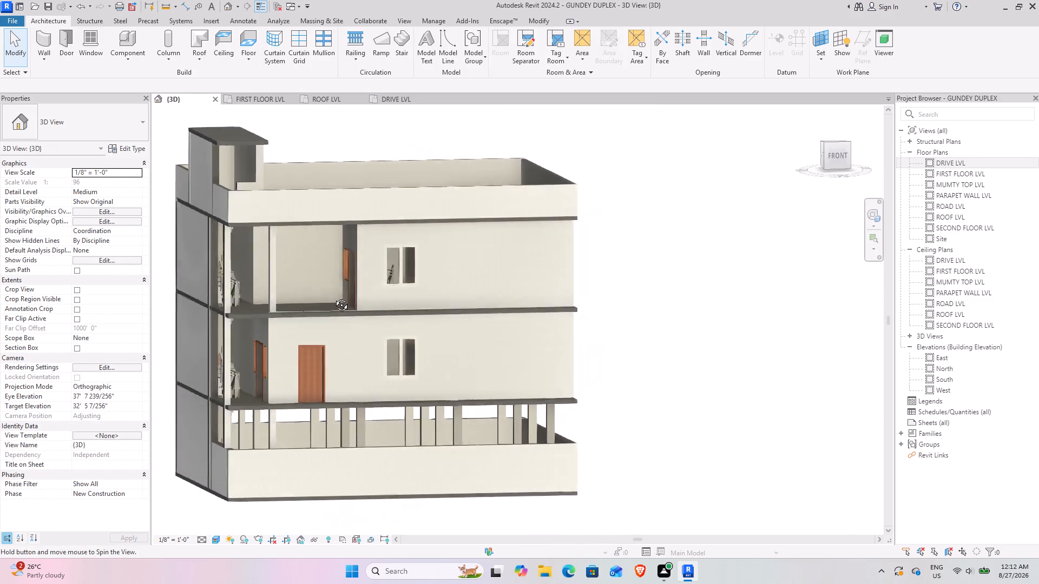
middle_click_drag(333, 297, 329, 335)
scroll(318, 331, "down", 3)
middle_click_drag(296, 329, 342, 374, "shift")
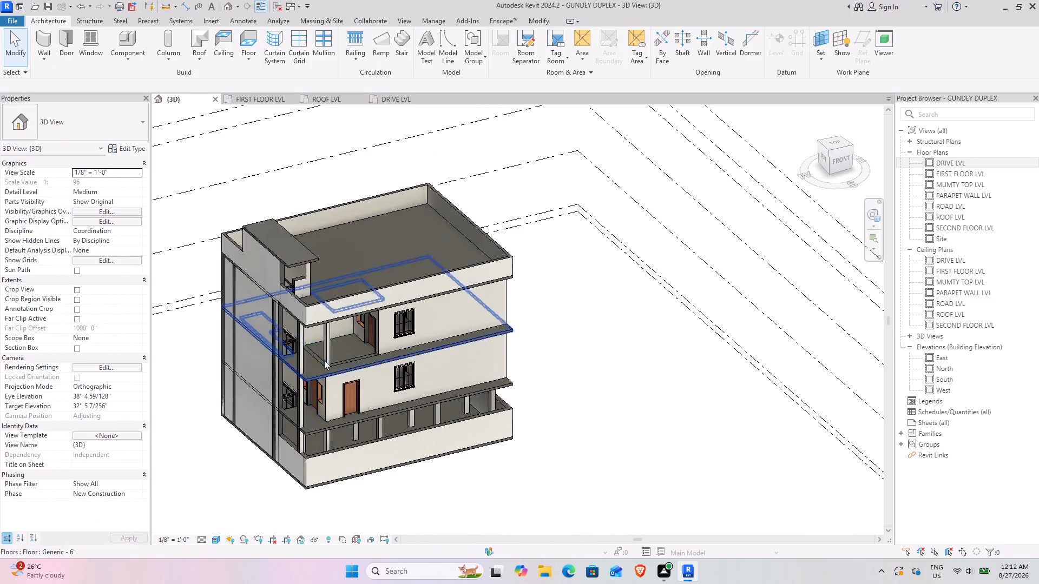
scroll(281, 292, "up", 6)
middle_click_drag(361, 312, 327, 308, "shift")
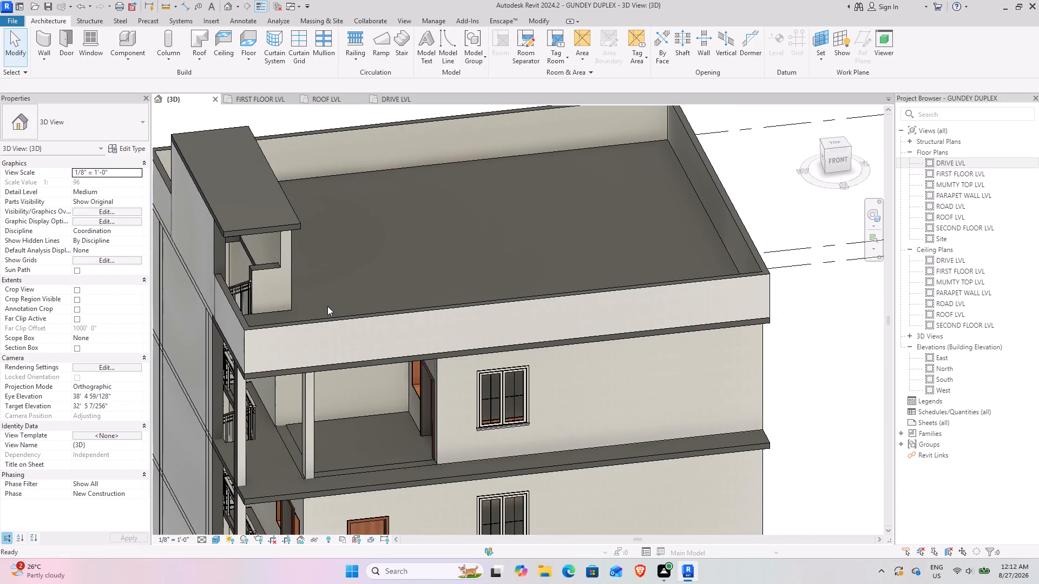
Examine the building in 3D from the stairwell side and front corner, checking the open balcony edges on each floor.
scroll(317, 300, "down", 2)
middle_click_drag(315, 319, 380, 302)
middle_click_drag(357, 382, 378, 364, "shift")
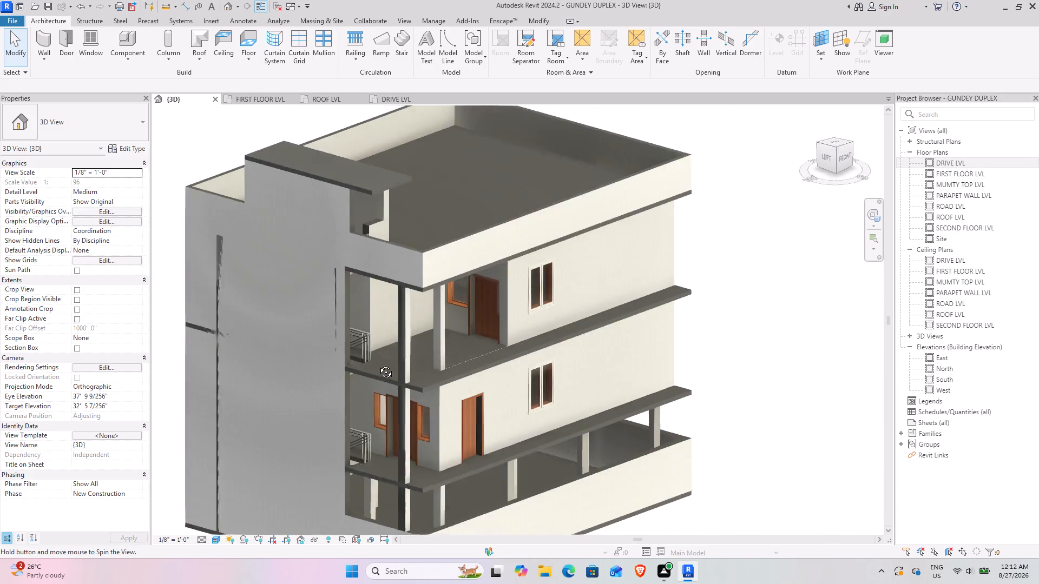
middle_click_drag(378, 364, 380, 378, "shift")
middle_click_drag(382, 364, 432, 318, "shift")
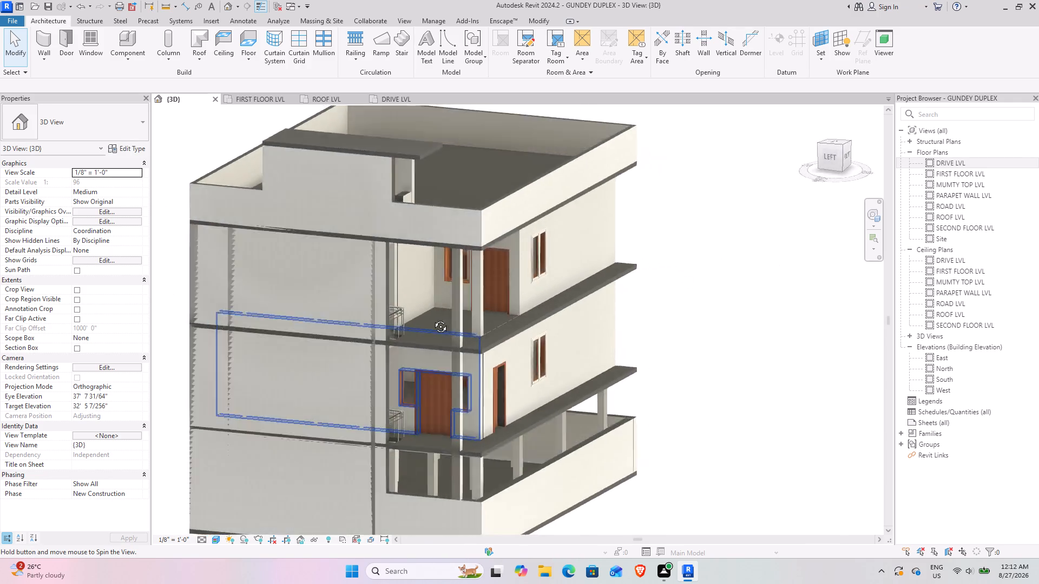
middle_click_drag(432, 318, 385, 351, "shift")
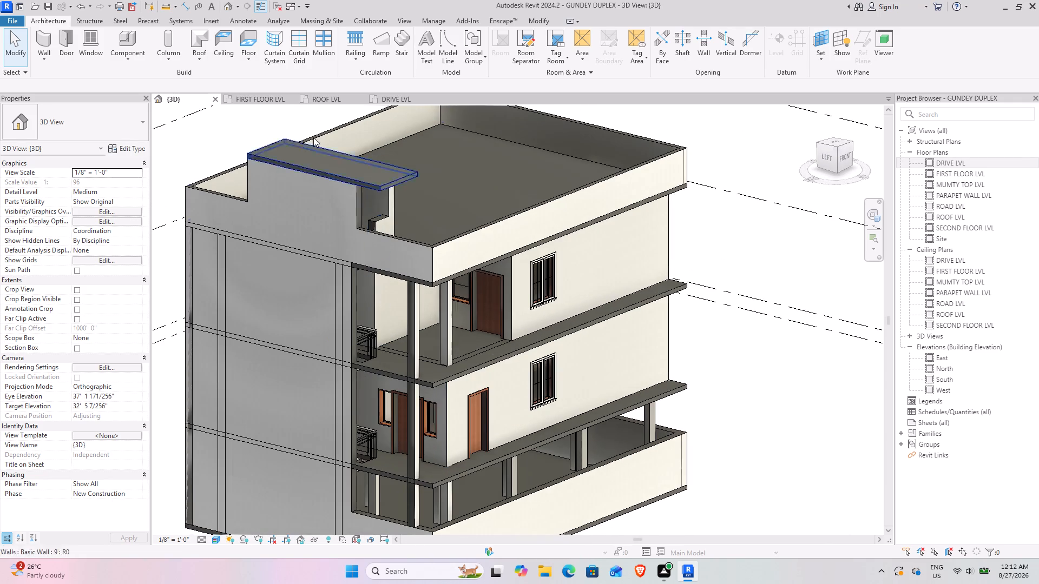
In the FIRST FLOOR LVL plan, draw Basic Wall 4 along the 44'-4" front balcony edge, returning about 2'-2 3/4" to the stair-side corner column.
left_click(262, 97)
scroll(401, 303, "down", 9)
middle_click_drag(389, 363, 342, 274)
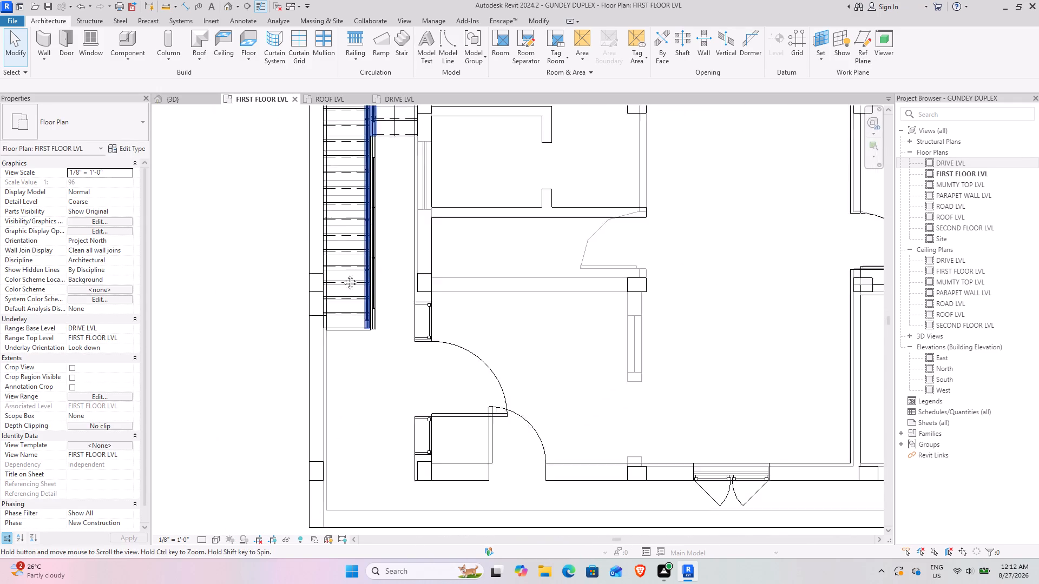
middle_click_drag(342, 274, 308, 200)
scroll(341, 255, "down", 2)
middle_click_drag(462, 276, 297, 343)
scroll(299, 342, "down", 1)
middle_click_drag(297, 336, 409, 340)
middle_click_drag(407, 340, 369, 359)
left_click(49, 47)
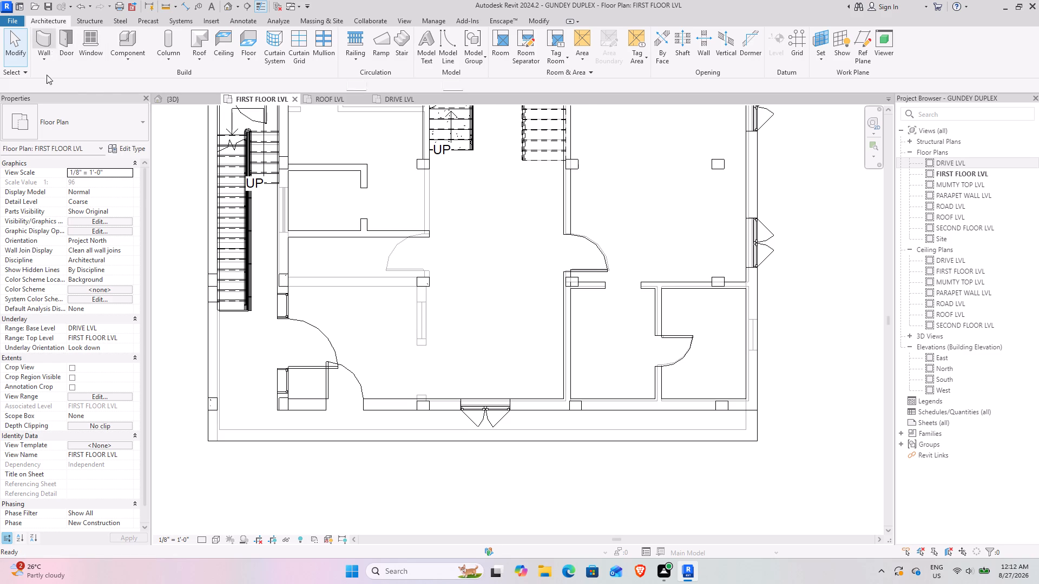
left_click(109, 127)
scroll(57, 178, "up", 2)
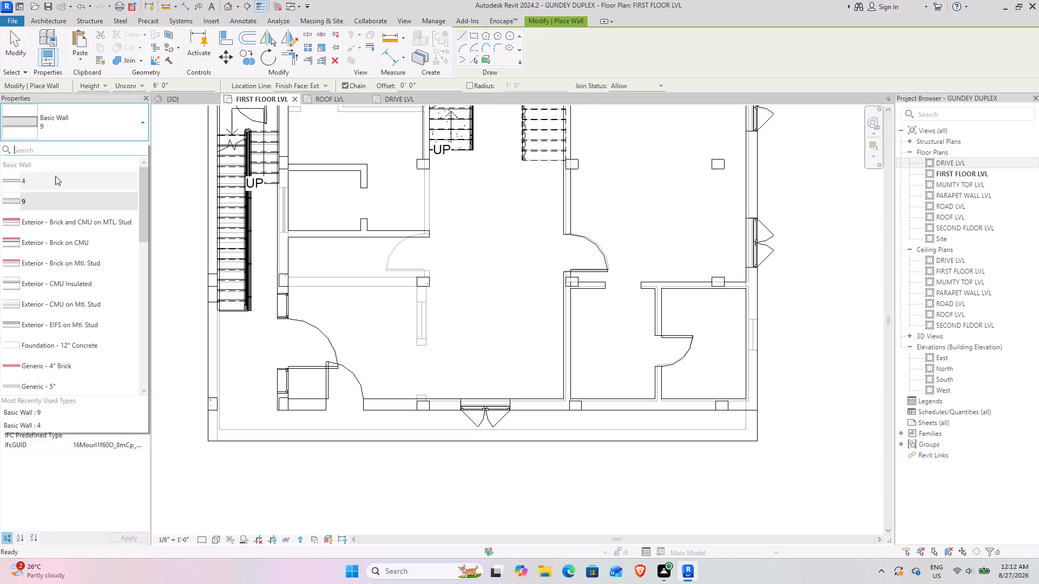
left_click(55, 176)
scroll(750, 426, "up", 5)
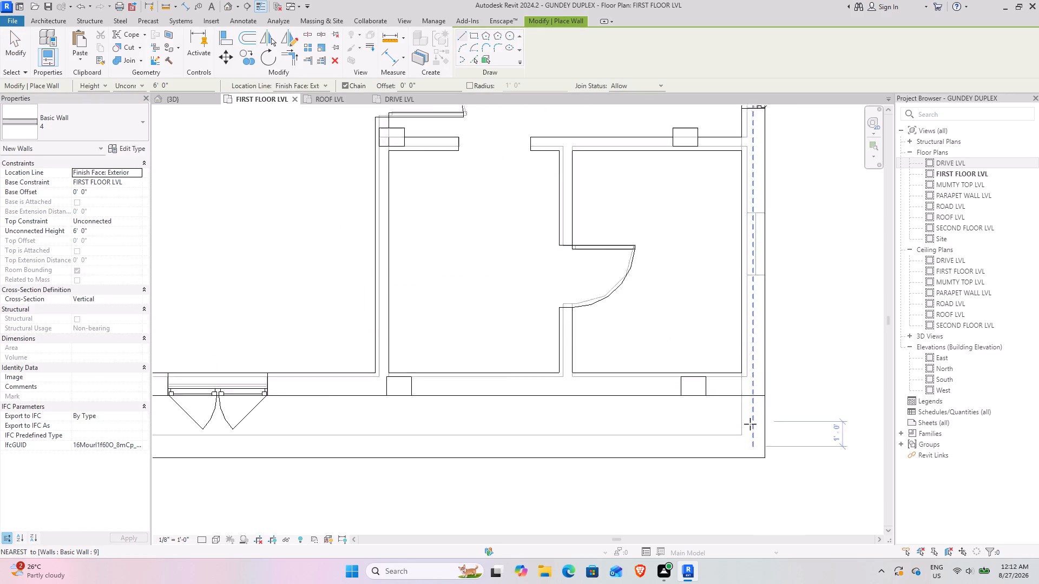
scroll(750, 424, "up", 2)
scroll(718, 414, "down", 4)
middle_click_drag(684, 414, 917, 342)
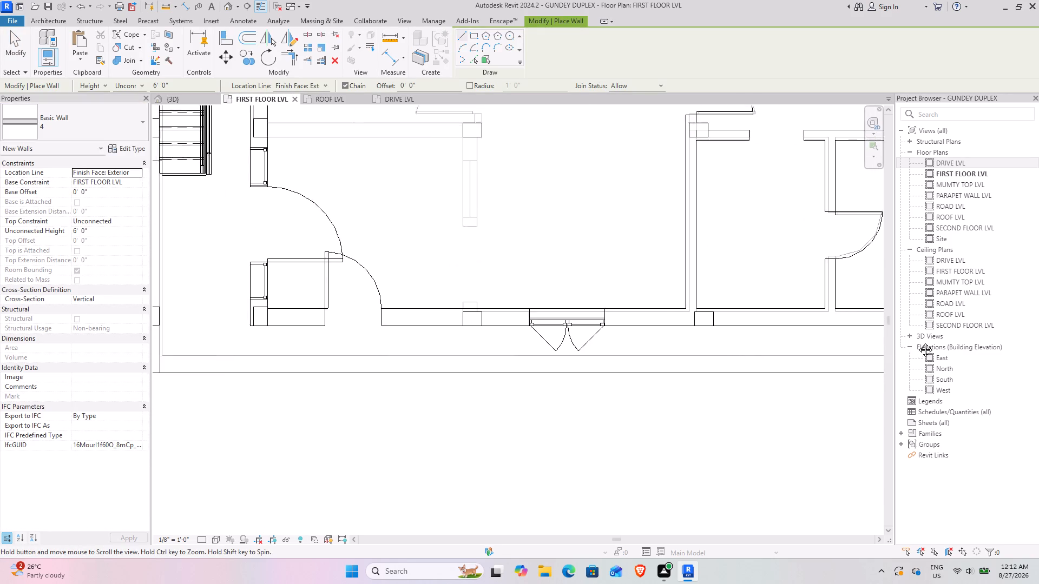
middle_click_drag(917, 342, 622, 374)
left_click(686, 407)
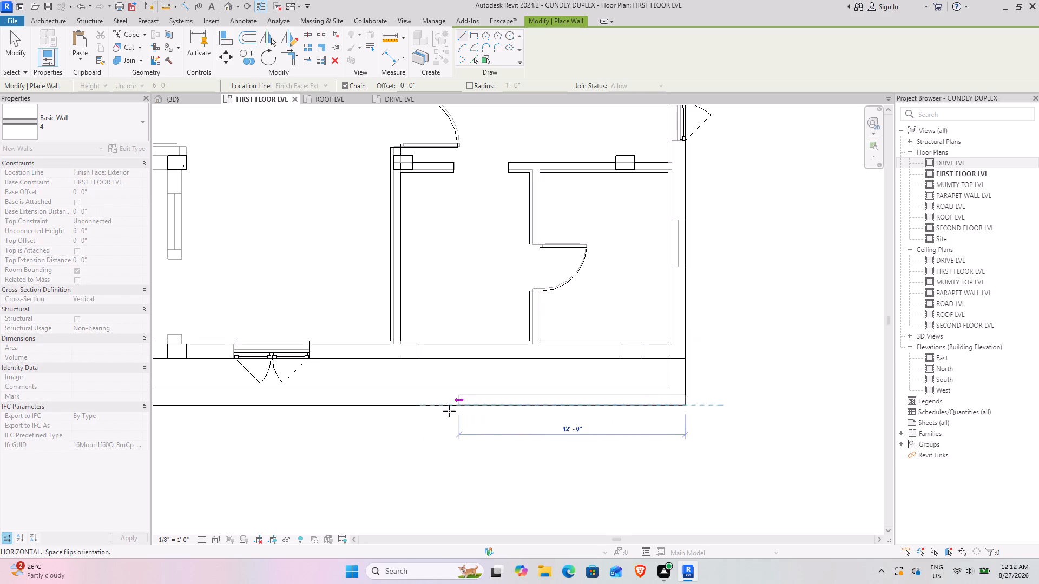
middle_click_drag(390, 412, 800, 399)
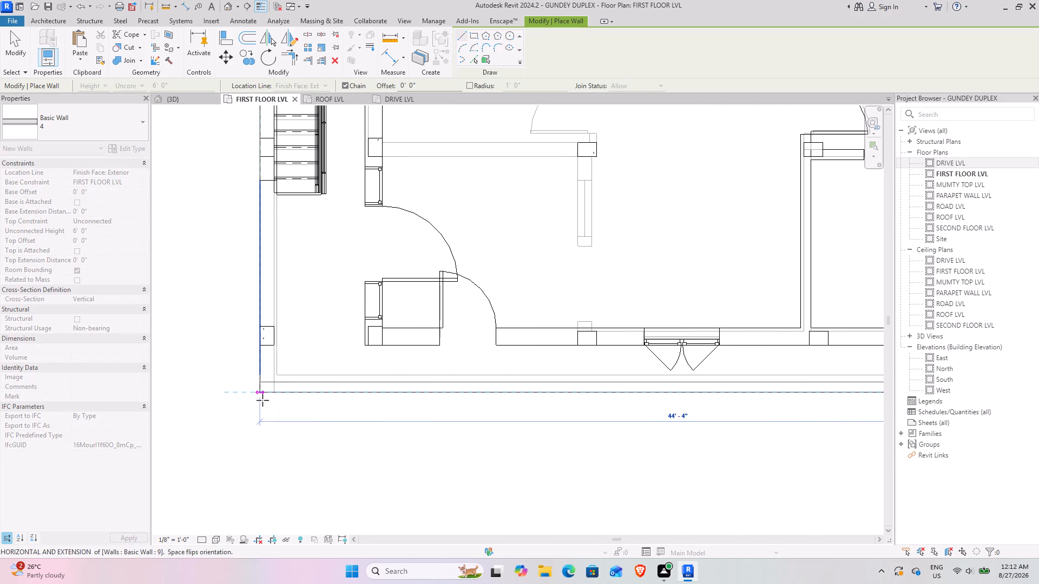
left_click(262, 400)
left_click(260, 349)
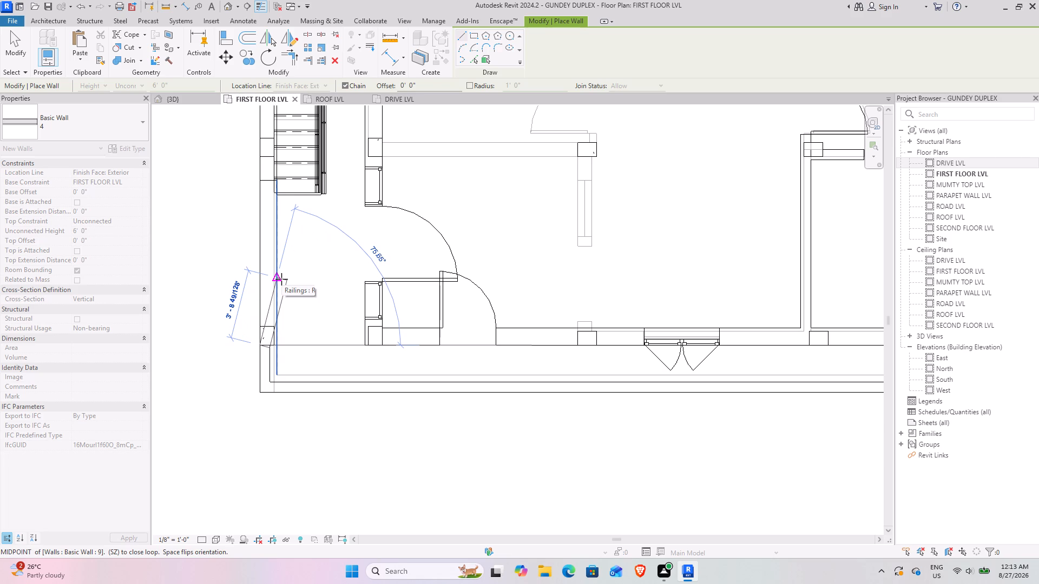
key("Escape")
key("Escape")
Set the unconnected height of the front balcony wall and its short side return to 3' 6".
left_click(266, 373)
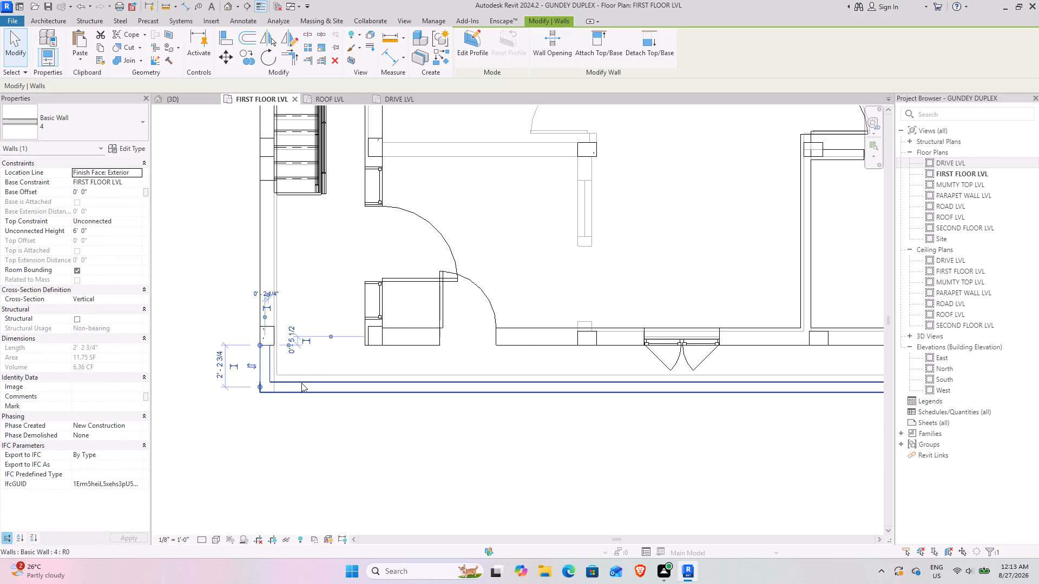
left_click(305, 383, "ctrl")
left_click(111, 235)
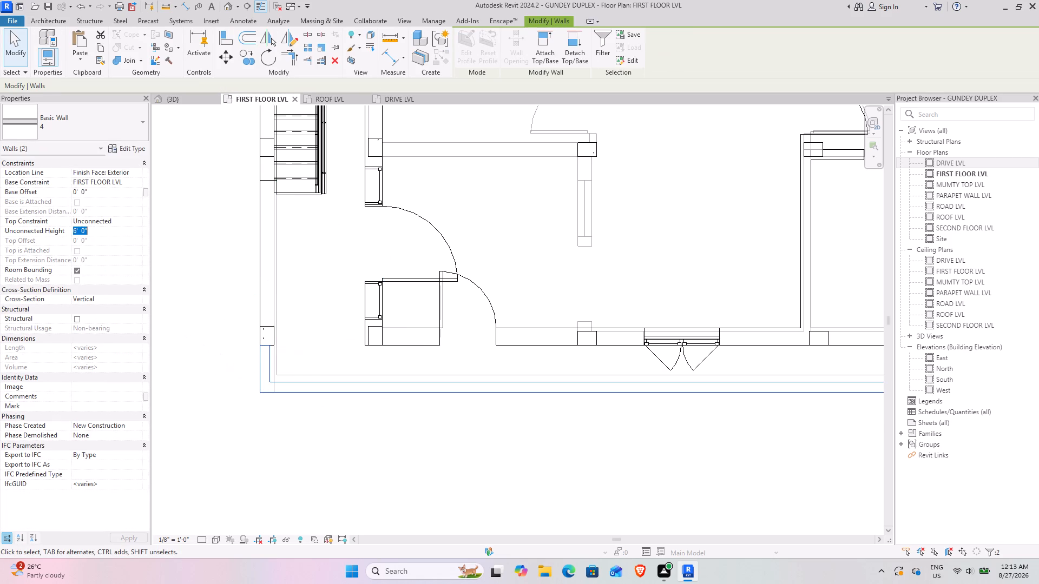
type("3.5")
key("Return")
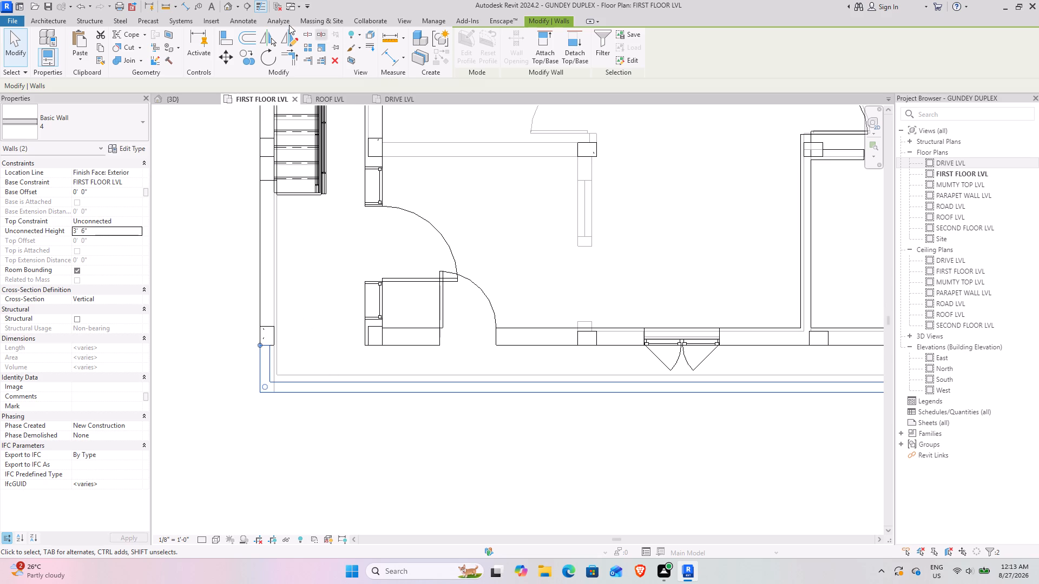
Sketch a 7'-9" railing along the first-floor balcony's open side, from the corner column to the end of the stairwell wall.
left_click(50, 20)
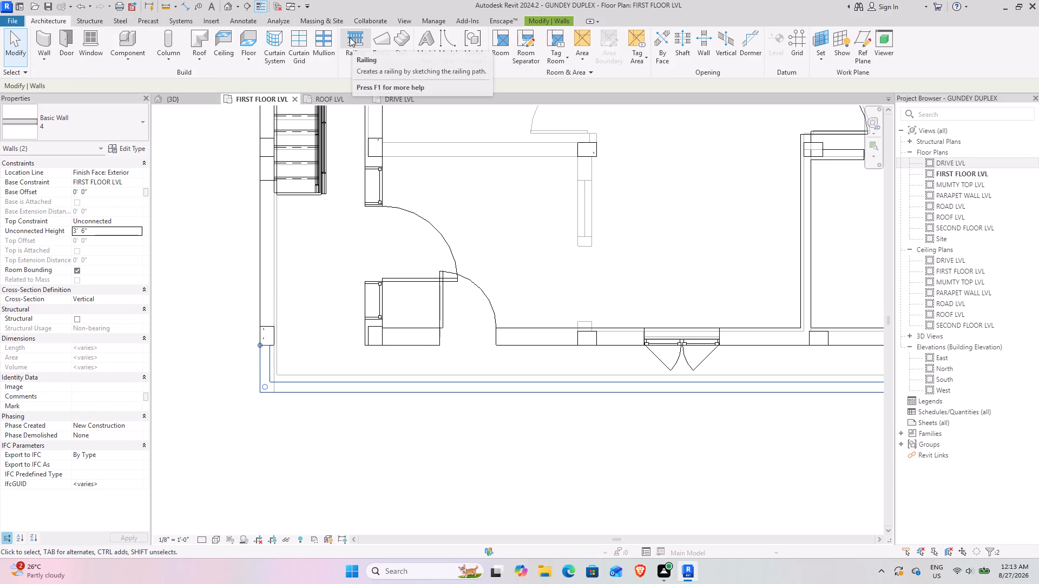
left_click(350, 37)
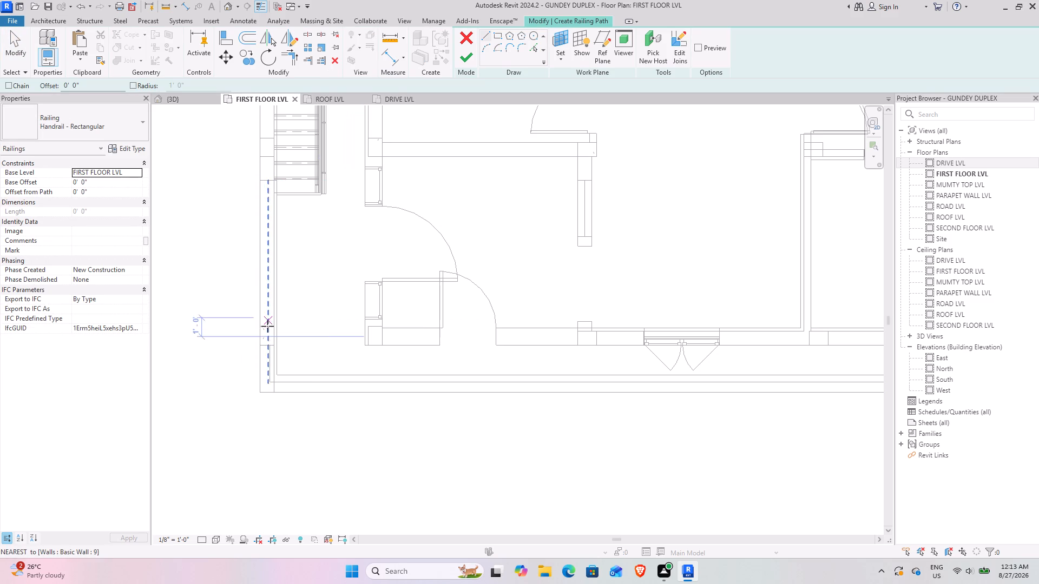
scroll(267, 329, "up", 2)
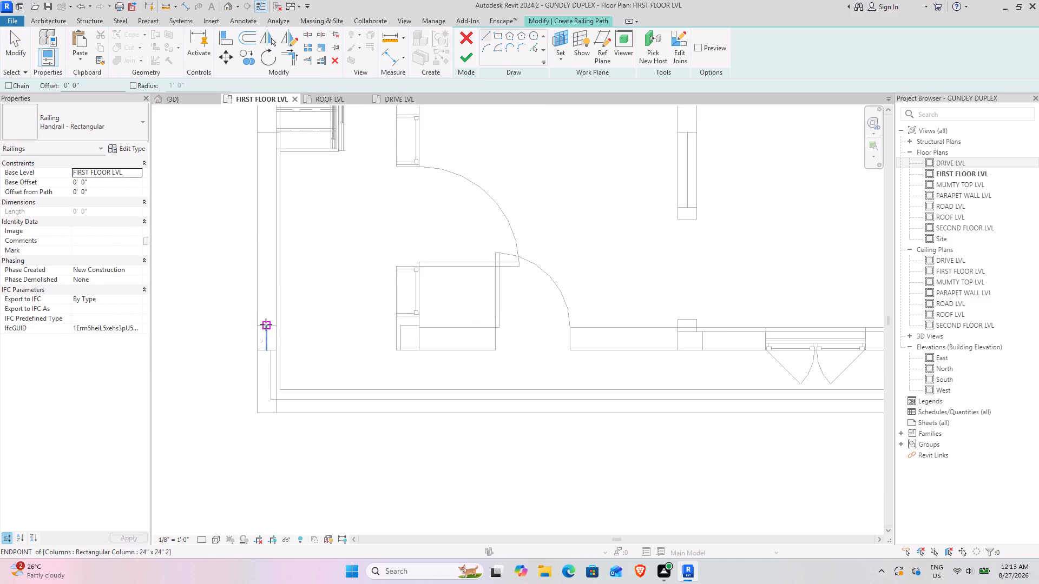
left_click(265, 325)
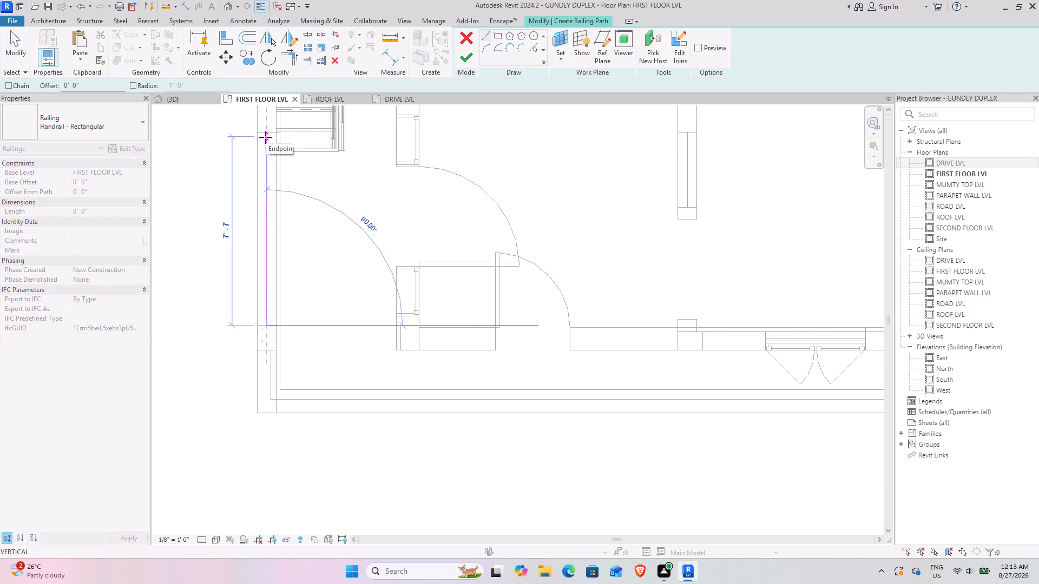
middle_click_drag(269, 133, 263, 246)
scroll(260, 247, "up", 3)
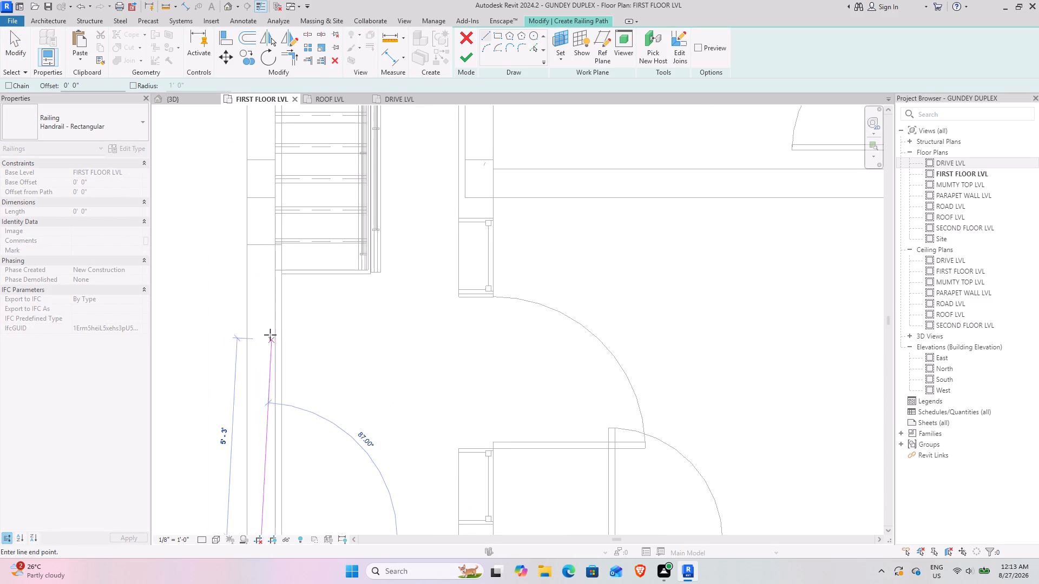
left_click(260, 243)
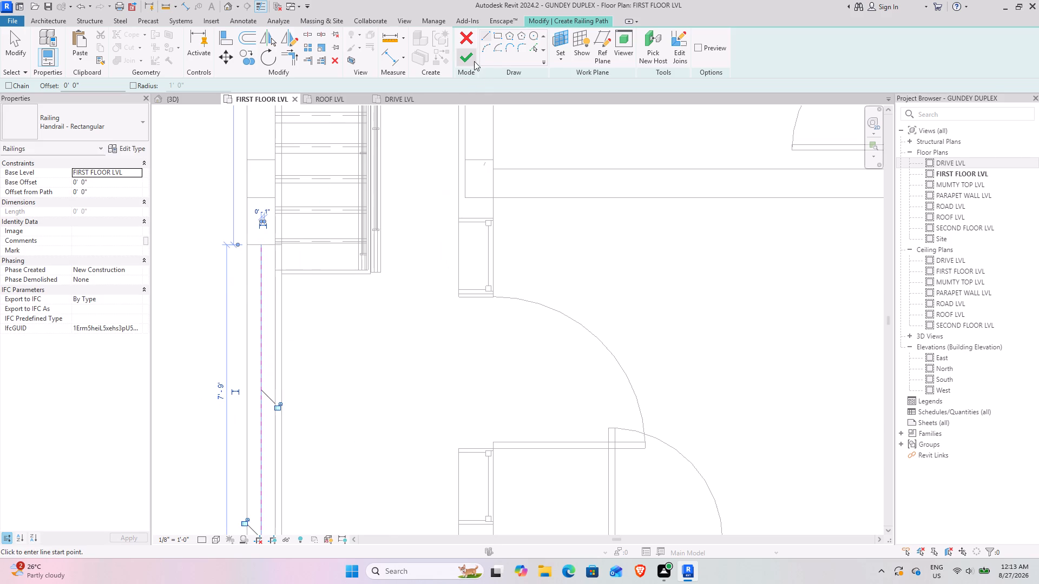
left_click(473, 61)
Change the new first-floor balcony railing's type to Glass Panel - Bottom Fill in the 3D view.
left_click(187, 96)
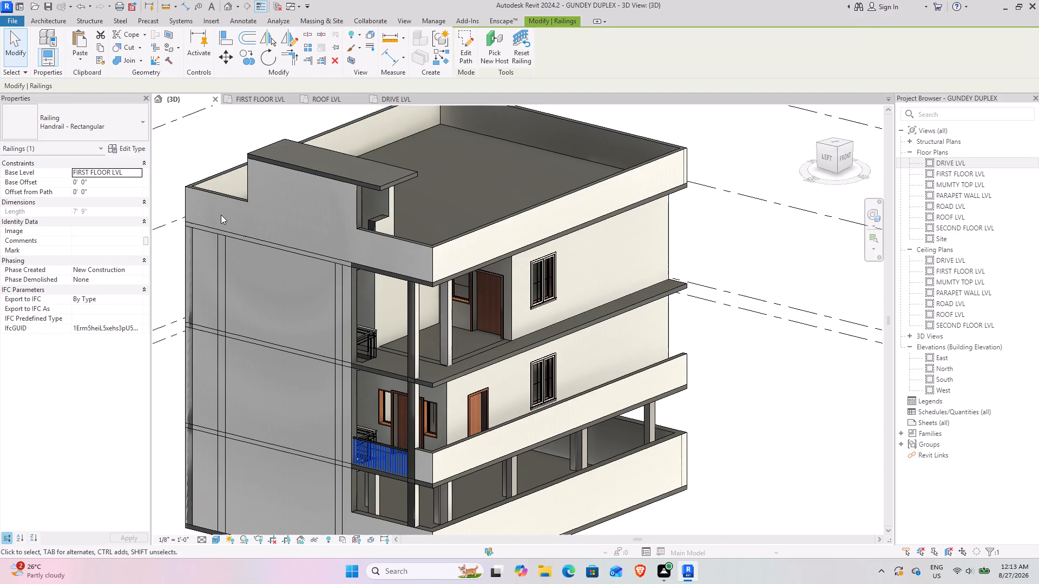
middle_click_drag(330, 383, 440, 263, "shift")
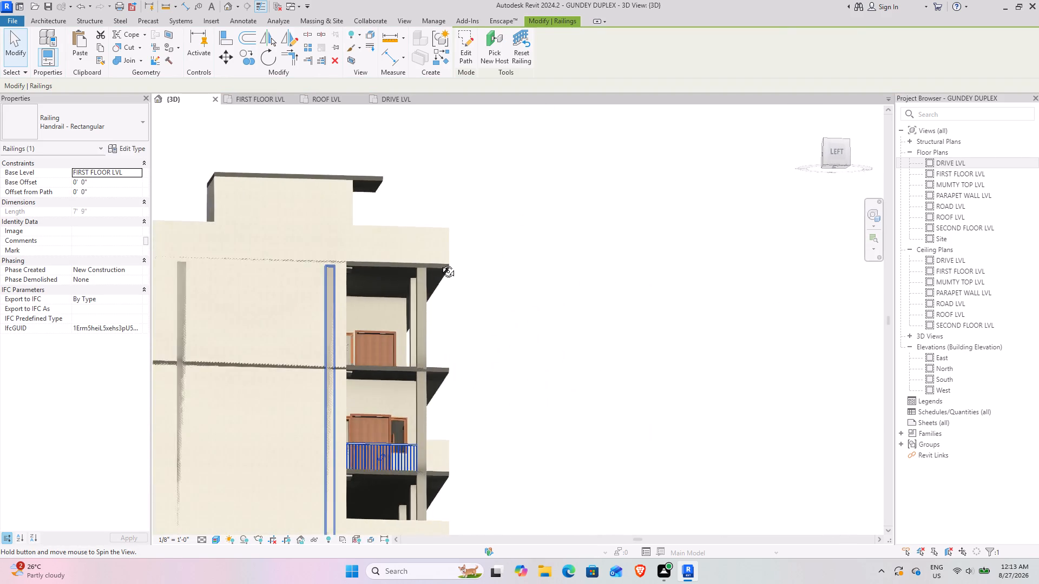
middle_click_drag(440, 263, 299, 381, "shift")
scroll(374, 439, "up", 3)
middle_click_drag(352, 479, 393, 433, "shift")
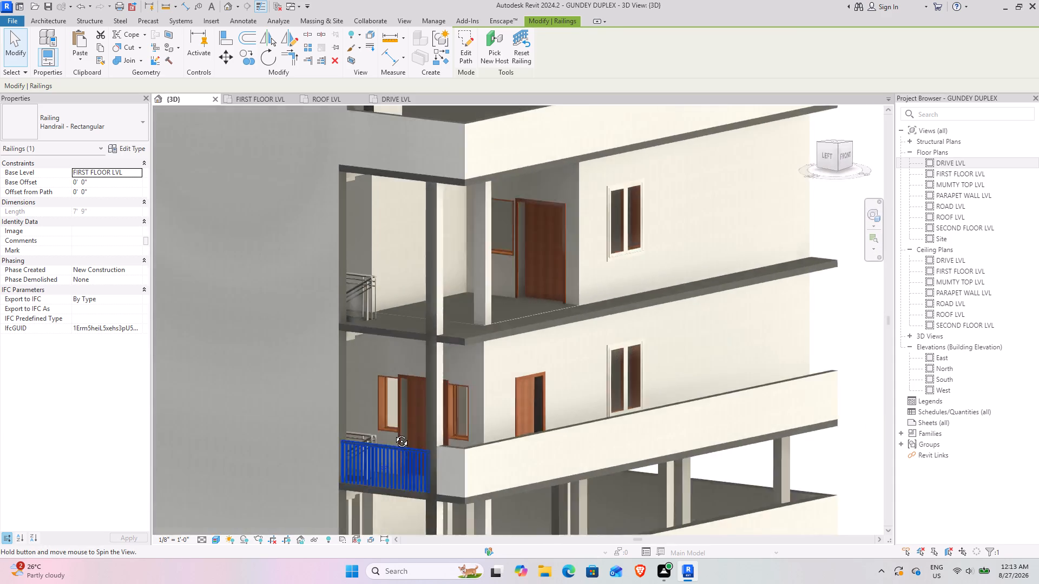
middle_click_drag(393, 433, 422, 442, "shift")
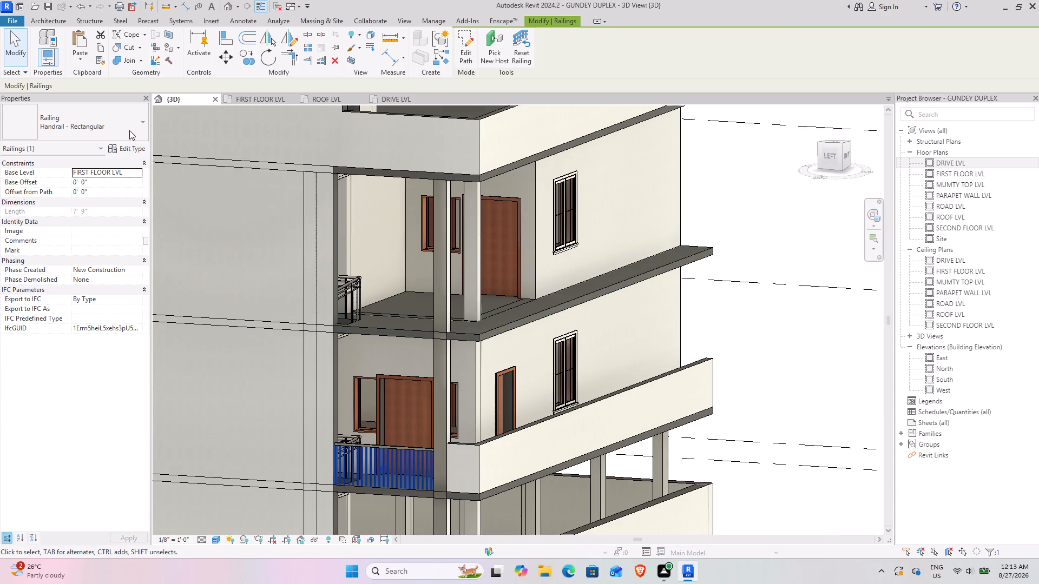
left_click(129, 130)
left_click(31, 181)
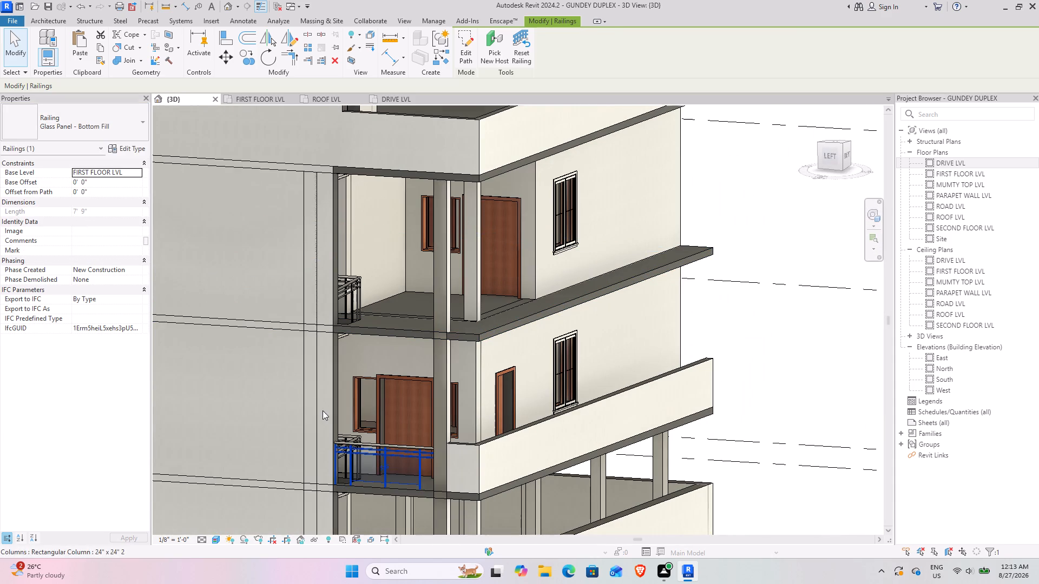
Examine the glass panel railing in 3D from the stairwell side, checking how it meets the column, floor slab and balcony wall.
middle_click_drag(321, 410, 297, 405, "shift")
scroll(304, 406, "down", 3)
middle_click_drag(301, 444, 437, 411)
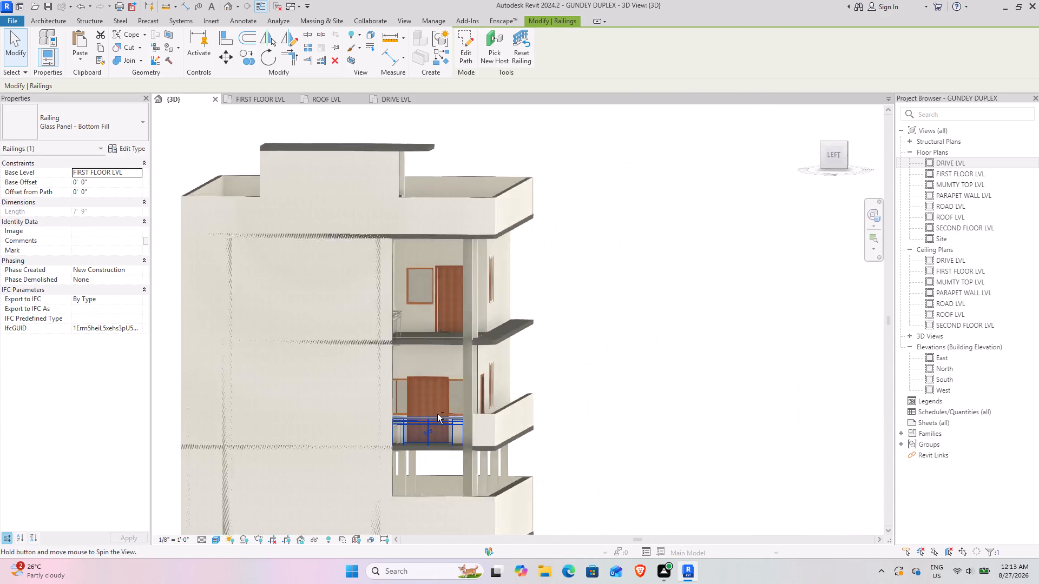
scroll(437, 428, "up", 9)
middle_click_drag(444, 439, 426, 421, "shift")
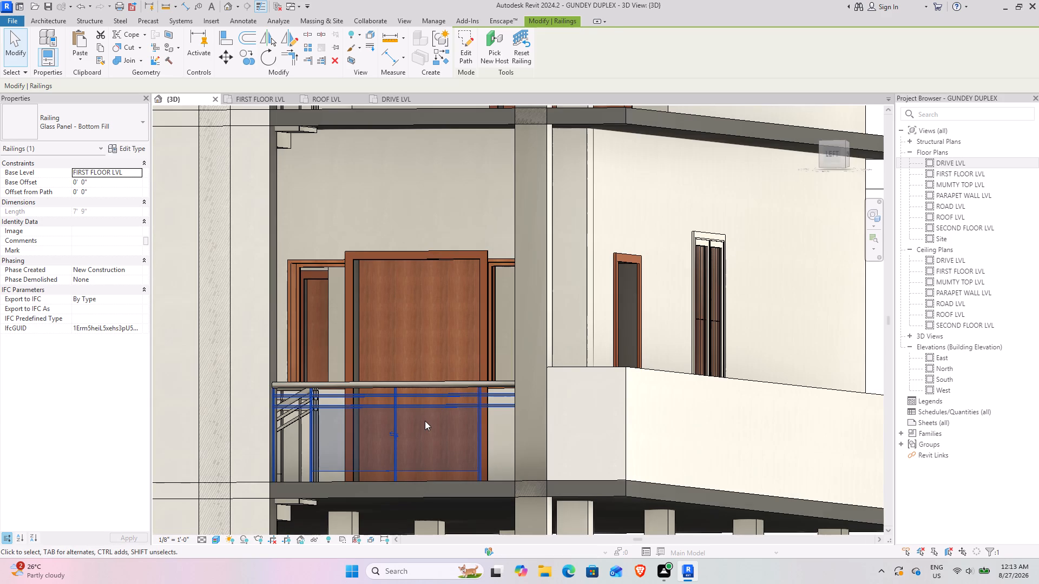
scroll(425, 421, "down", 1)
middle_click_drag(413, 432, 448, 463, "shift")
middle_click_drag(433, 464, 387, 467, "shift")
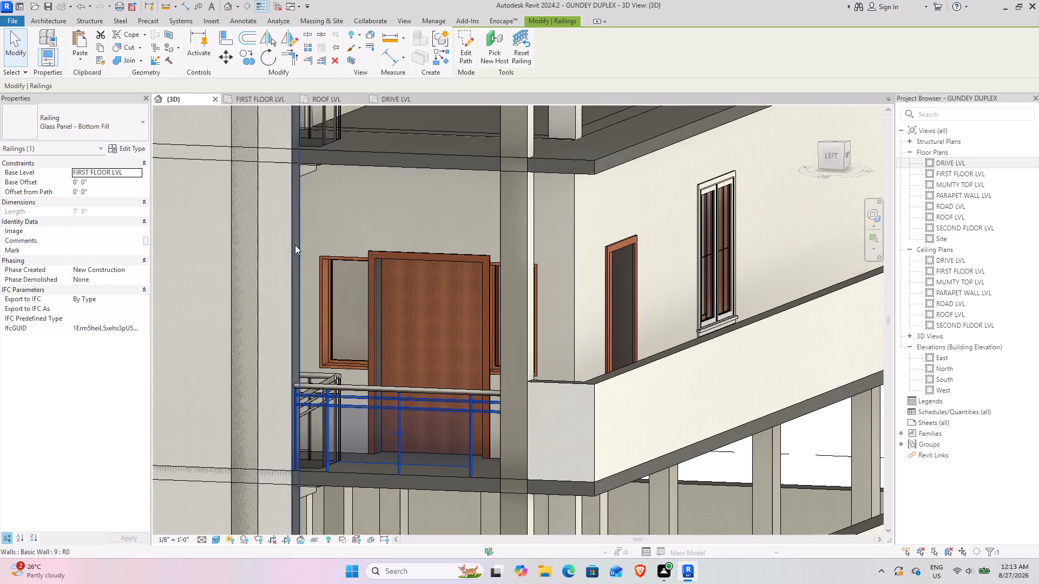
Draw a 1' high Basic Wall 4 under the first-floor glass railing, from the corner column to the end of the stairwell wall.
left_click(255, 97)
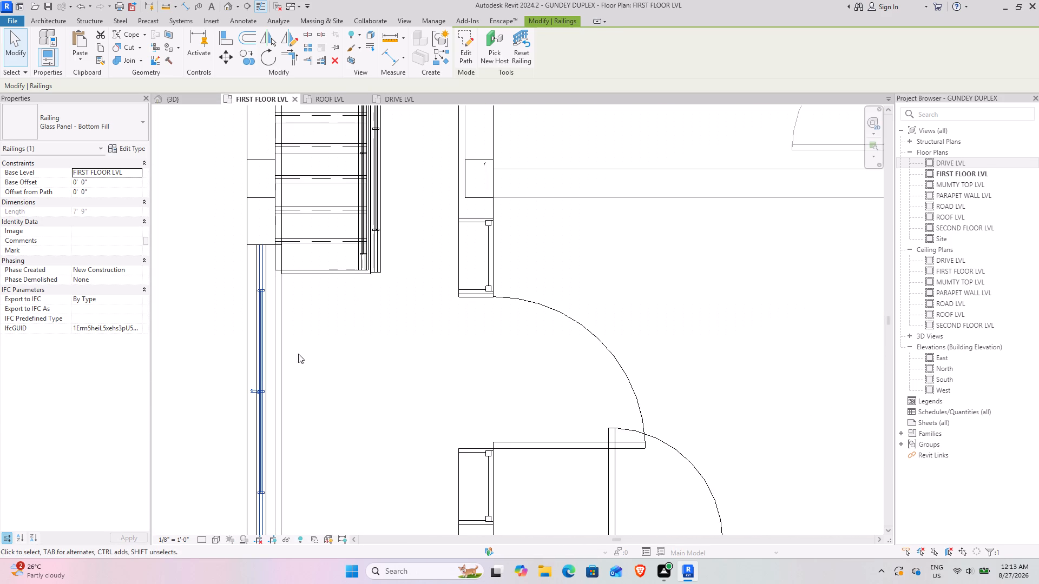
middle_click_drag(298, 348, 337, 322)
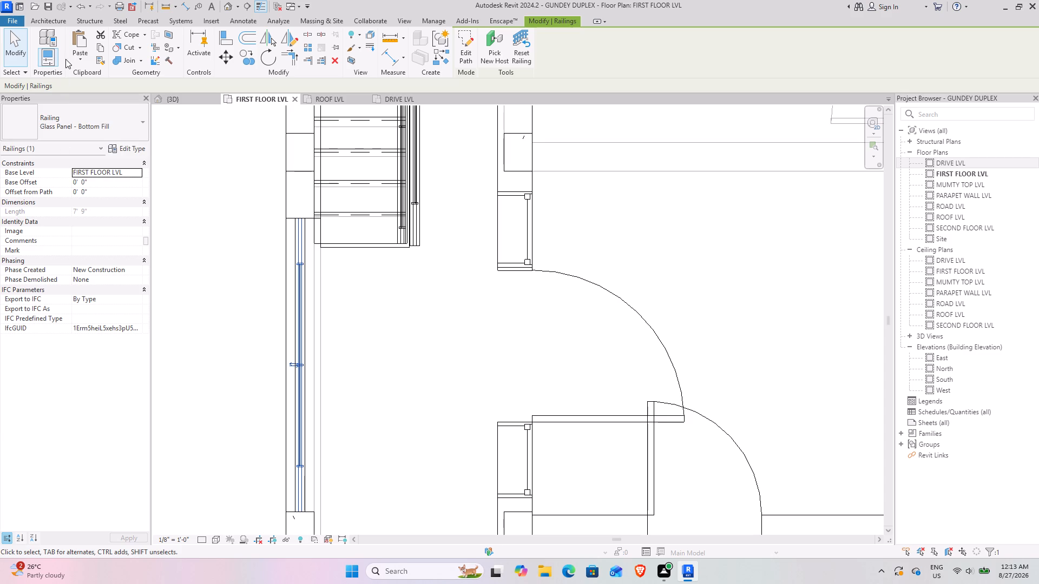
middle_click_drag(245, 446, 239, 438)
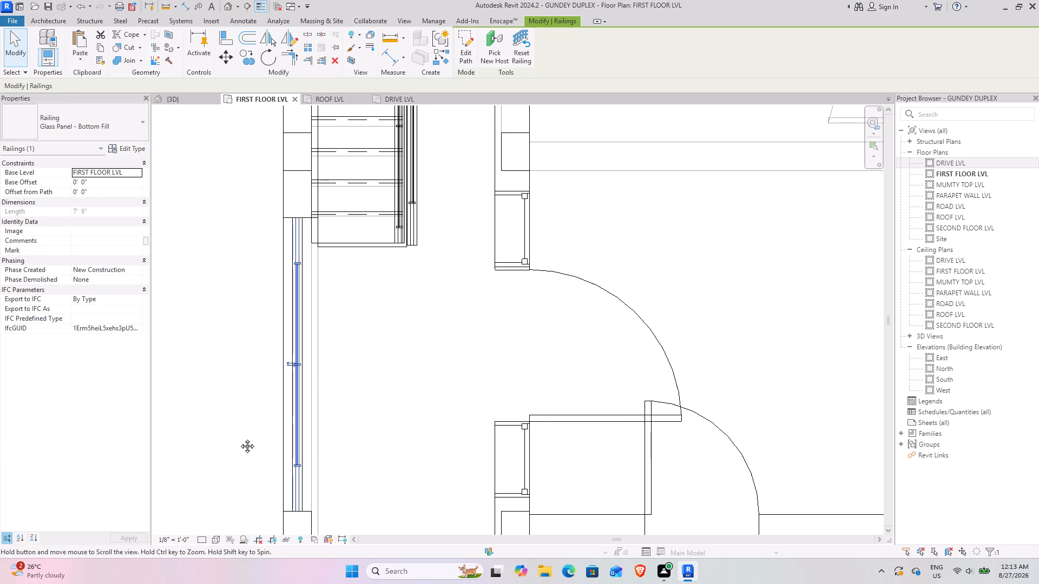
middle_click_drag(239, 438, 220, 304)
left_click(274, 458)
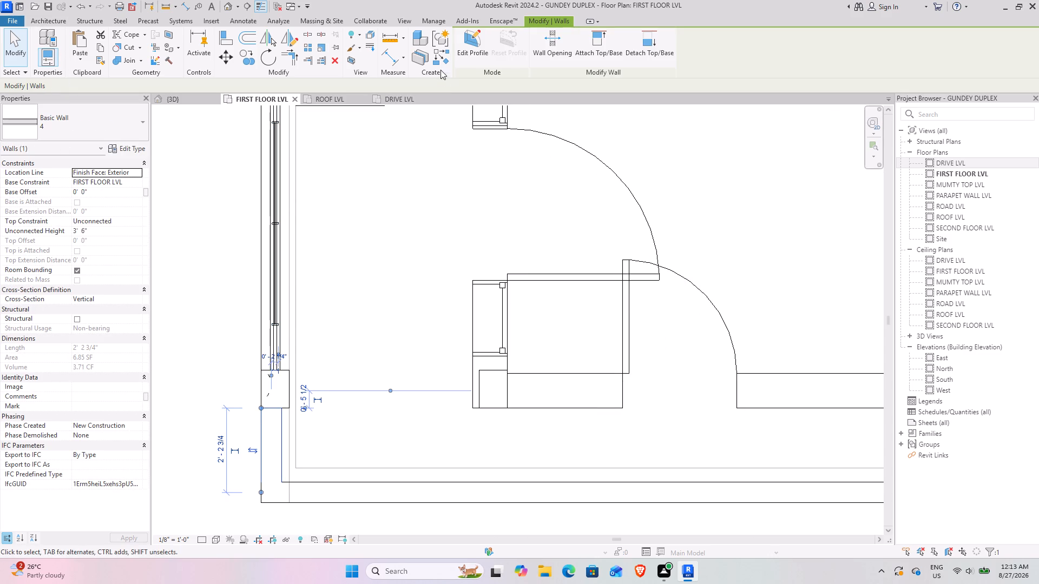
left_click(443, 62)
left_click(130, 230)
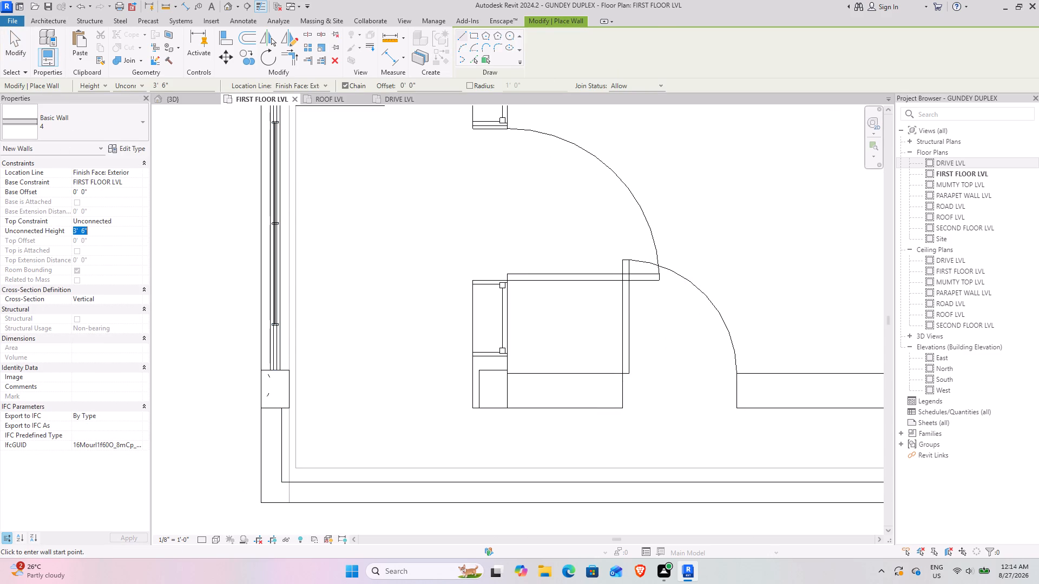
type("1'")
key("Return")
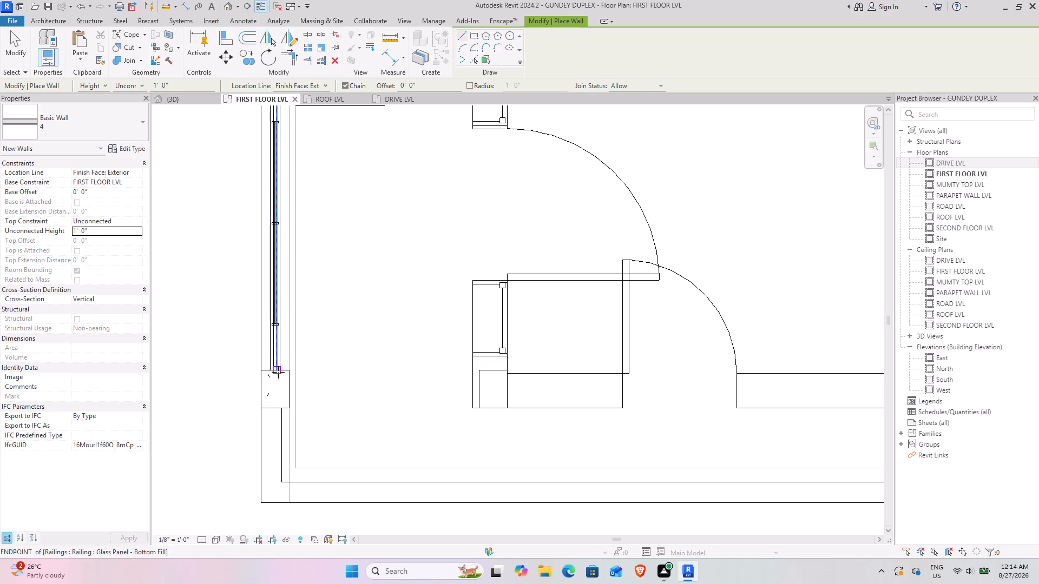
left_click(262, 370)
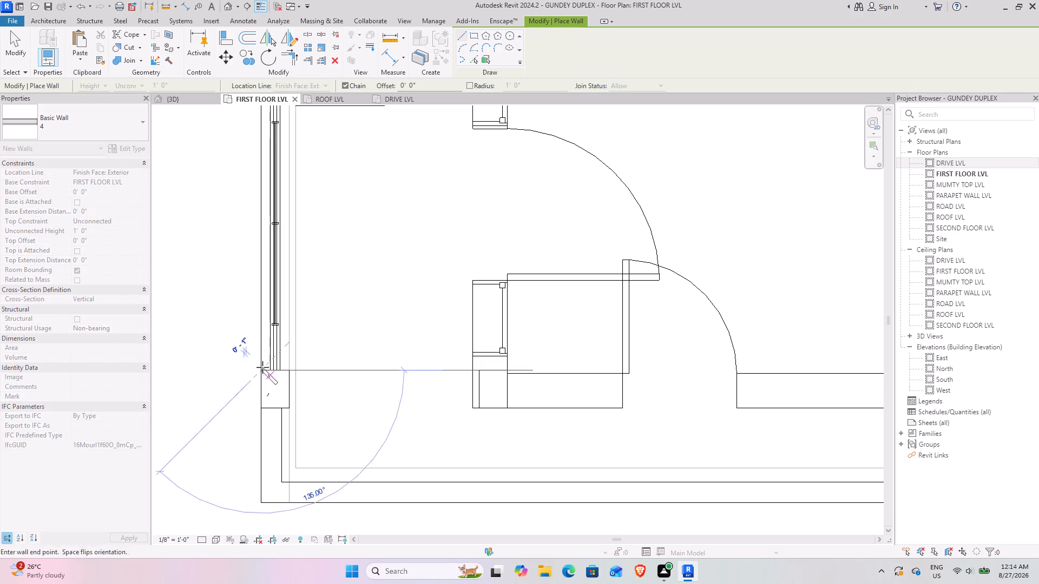
middle_click_drag(259, 216, 294, 552)
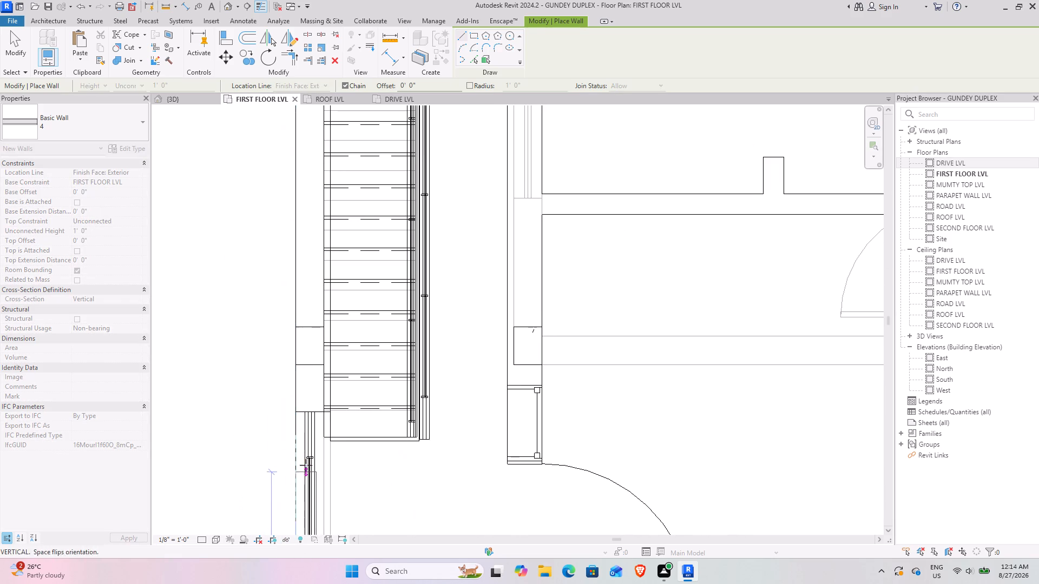
left_click(295, 411)
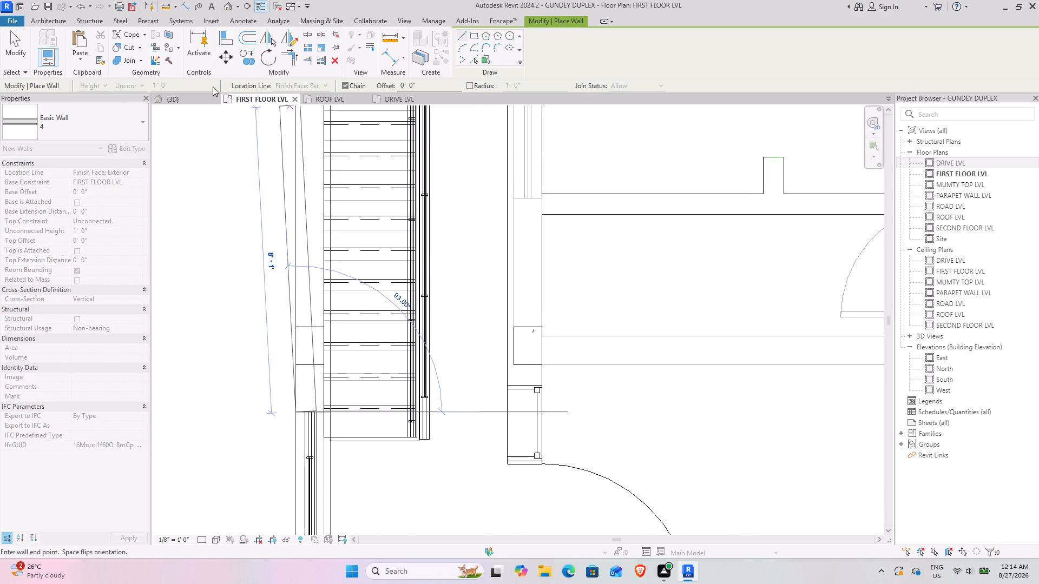
left_click(169, 102)
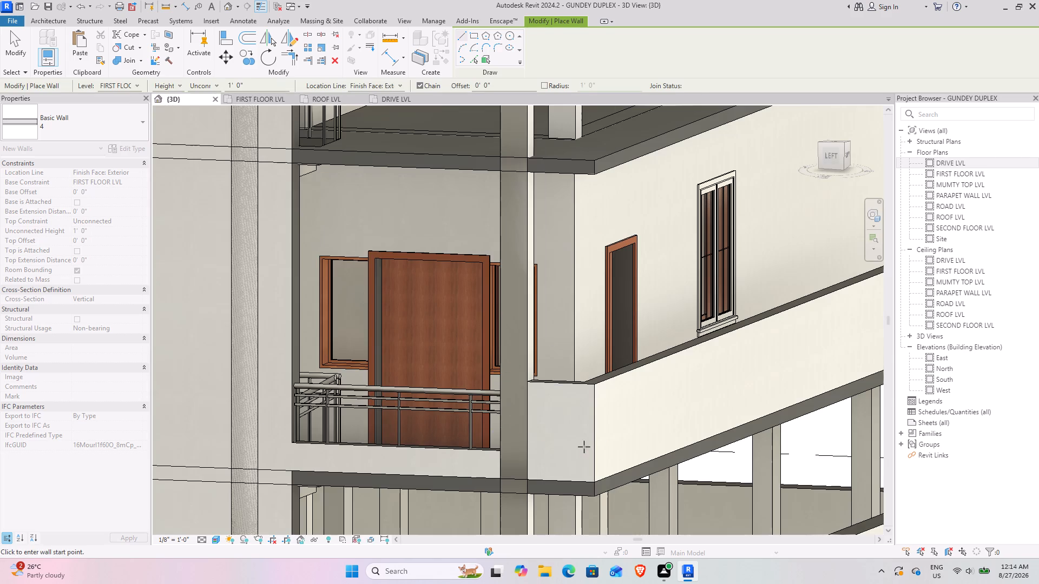
key("Escape")
Copy the first-floor railing and the low wall beneath it, and paste them aligned to SECOND FLOOR LVL only.
middle_click_drag(488, 448, 482, 402)
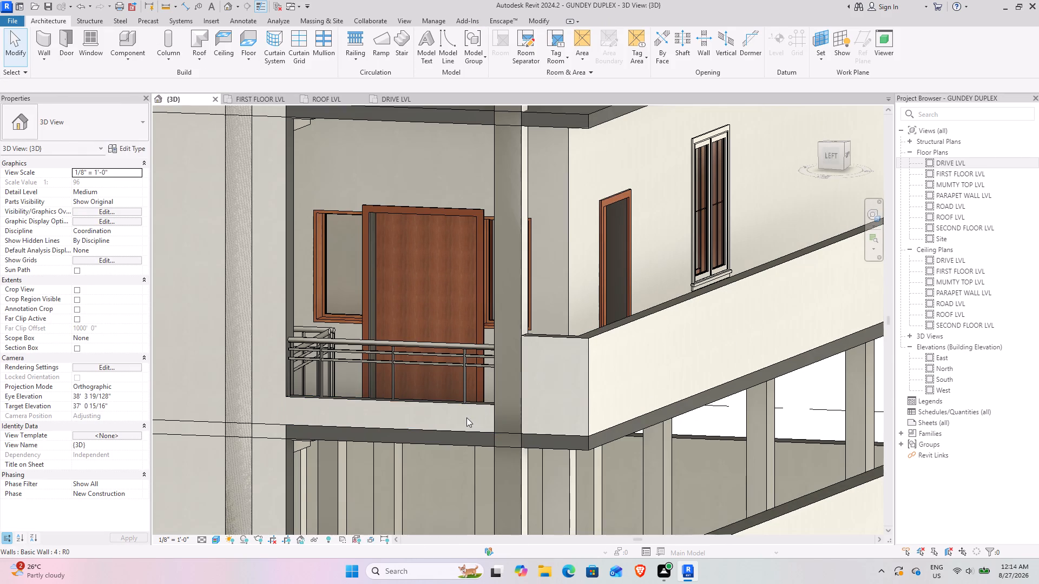
left_click(466, 406)
left_click(434, 347, "ctrl")
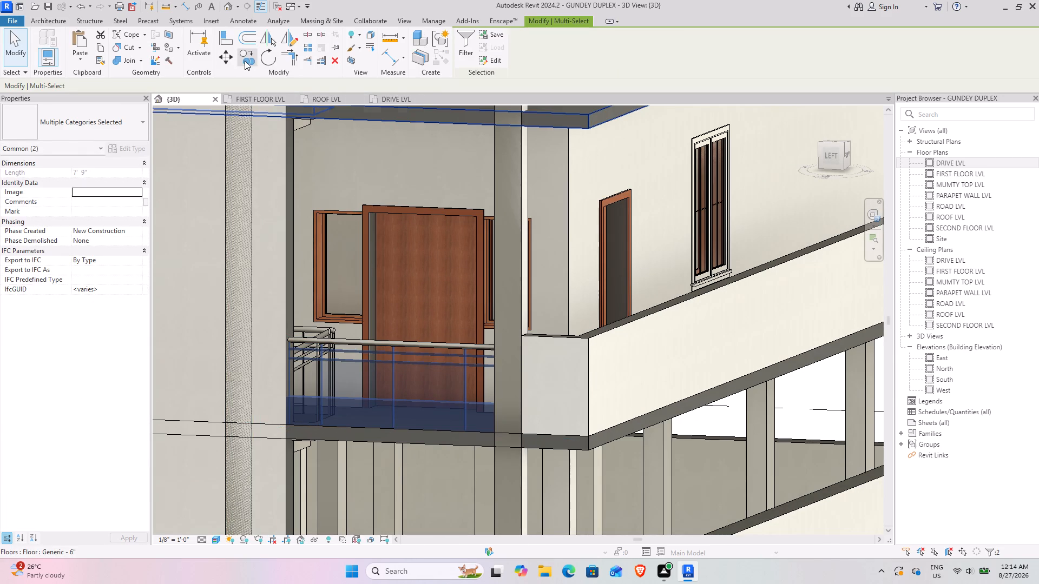
left_click(106, 49)
left_click(78, 54)
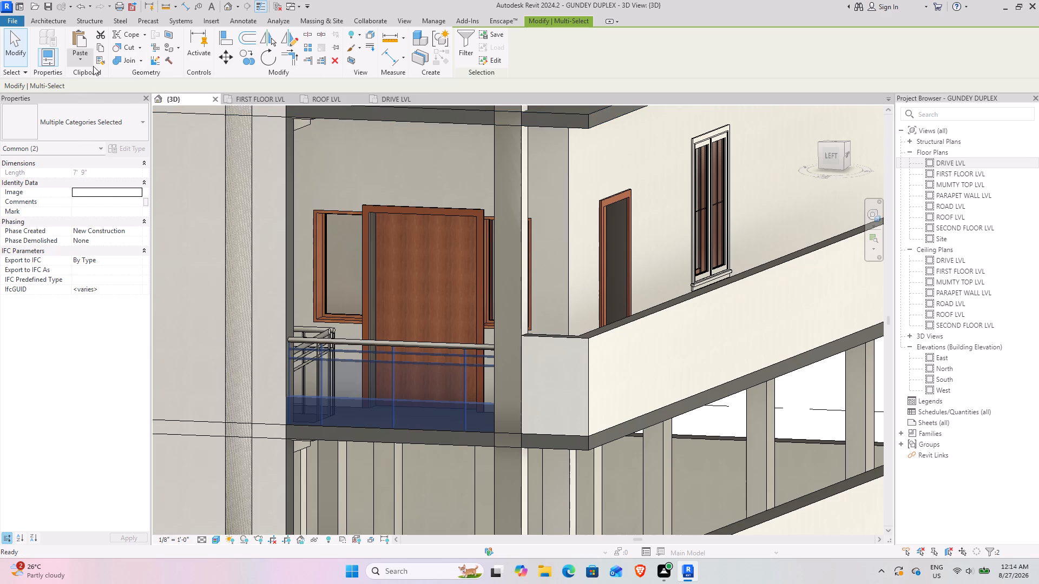
left_click(109, 98)
left_click(502, 253)
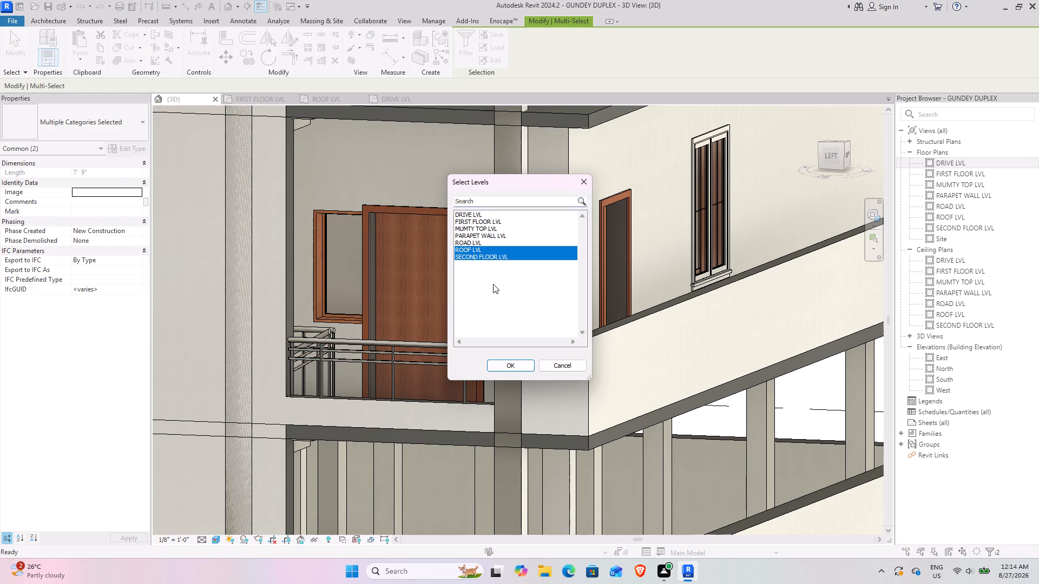
left_click(485, 261)
left_click(482, 255)
left_click(506, 365)
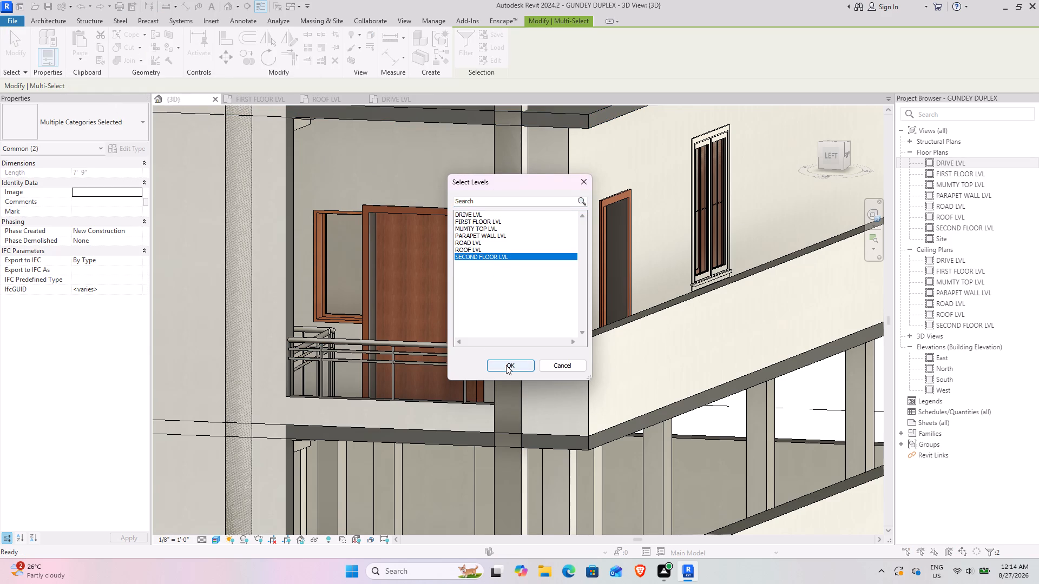
scroll(411, 356, "down", 7)
left_click(760, 426)
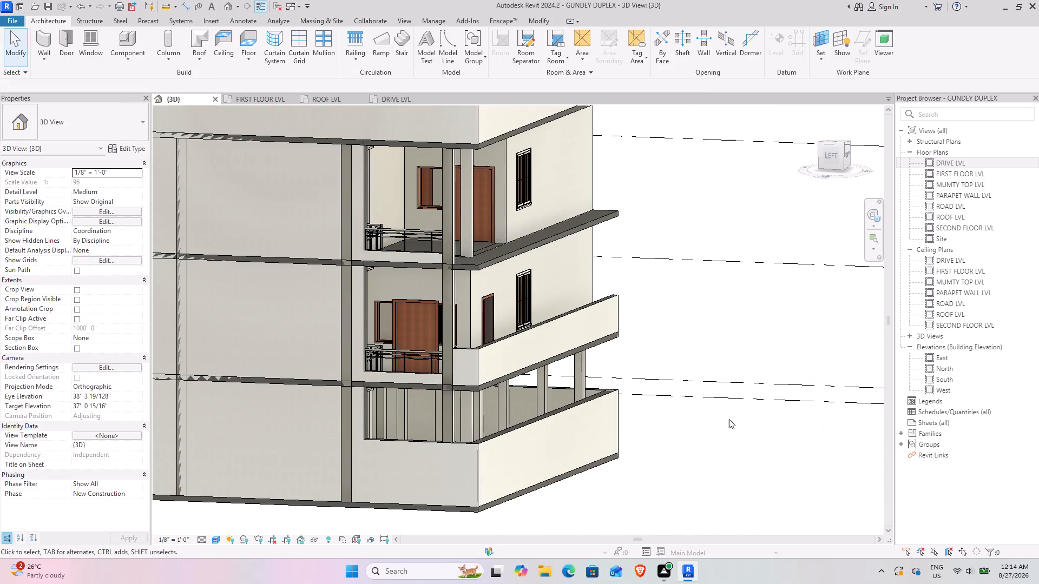
Examine the side balcony walls and railings on both upper floors in 3D.
middle_click_drag(671, 417, 626, 440)
scroll(578, 449, "down", 2)
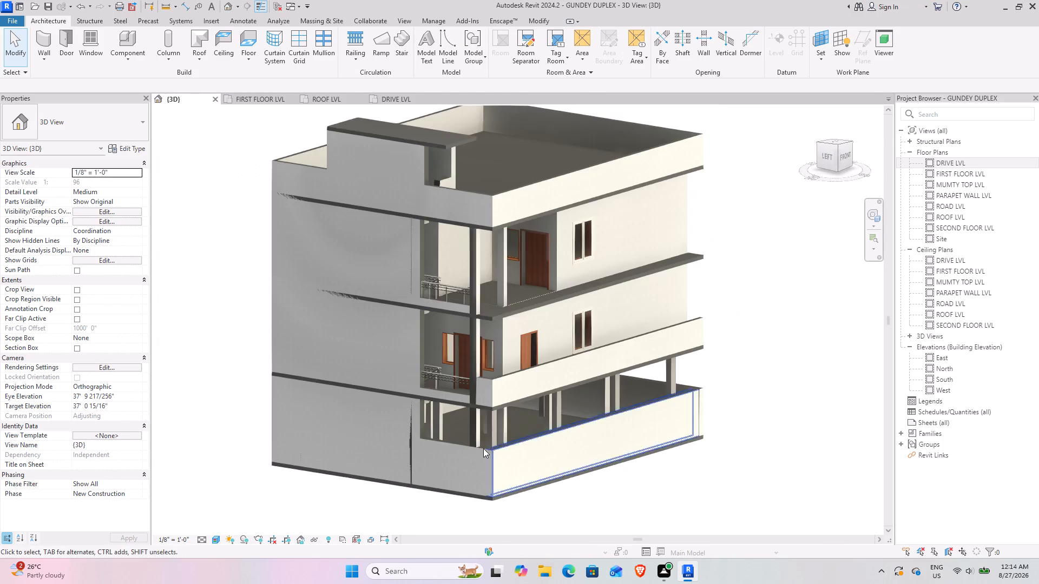
middle_click_drag(472, 444, 461, 444, "shift")
middle_click_drag(407, 419, 477, 474)
scroll(494, 382, "up", 3)
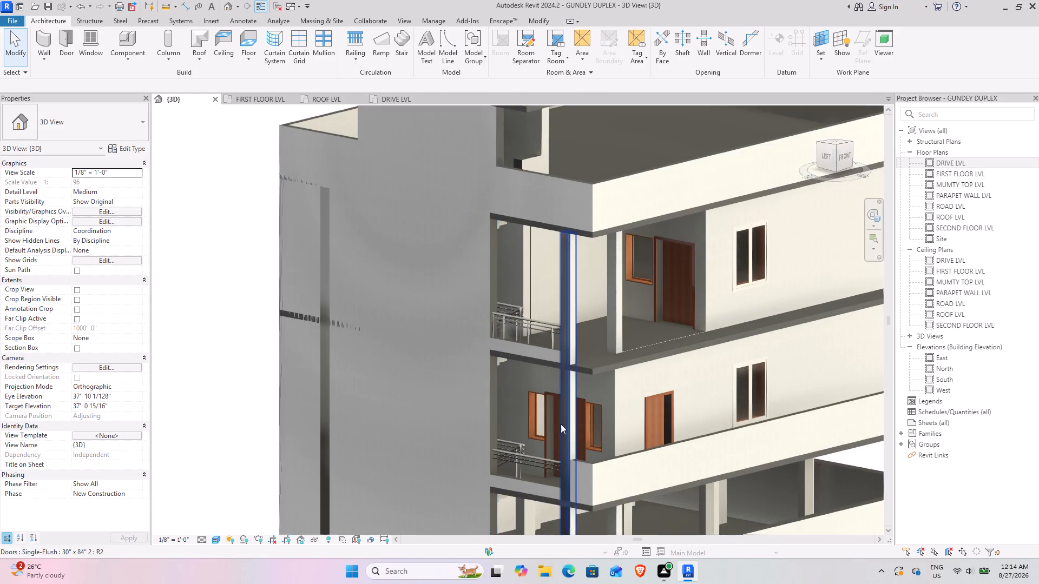
middle_click_drag(549, 419, 452, 376)
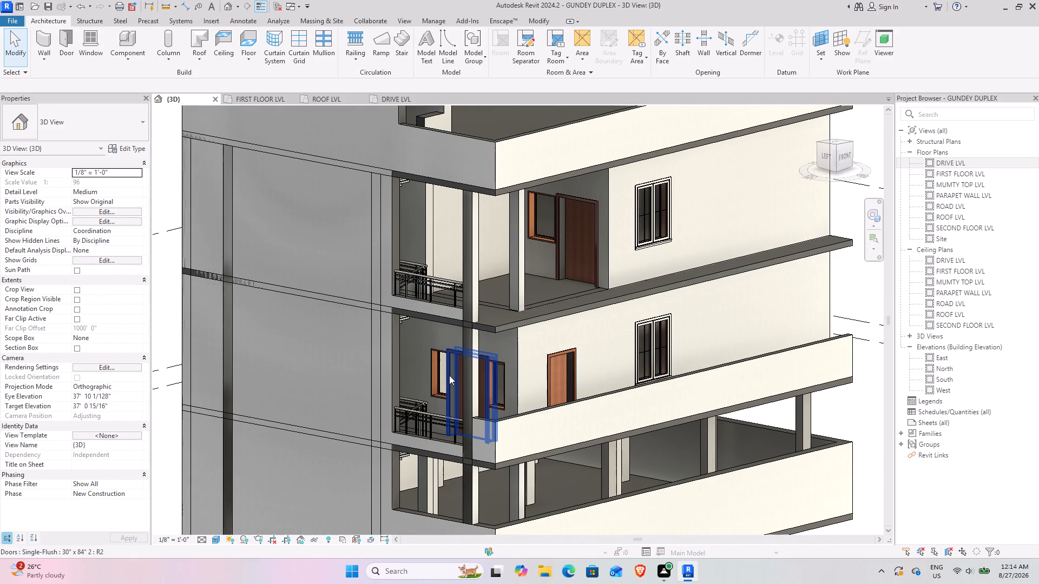
Draw a 3' 6" high Basic Wall 4 return from the front balcony wall's far end to the building corner, flipped inside the slab edge.
left_click(559, 412)
middle_click_drag(713, 412, 575, 415, "shift")
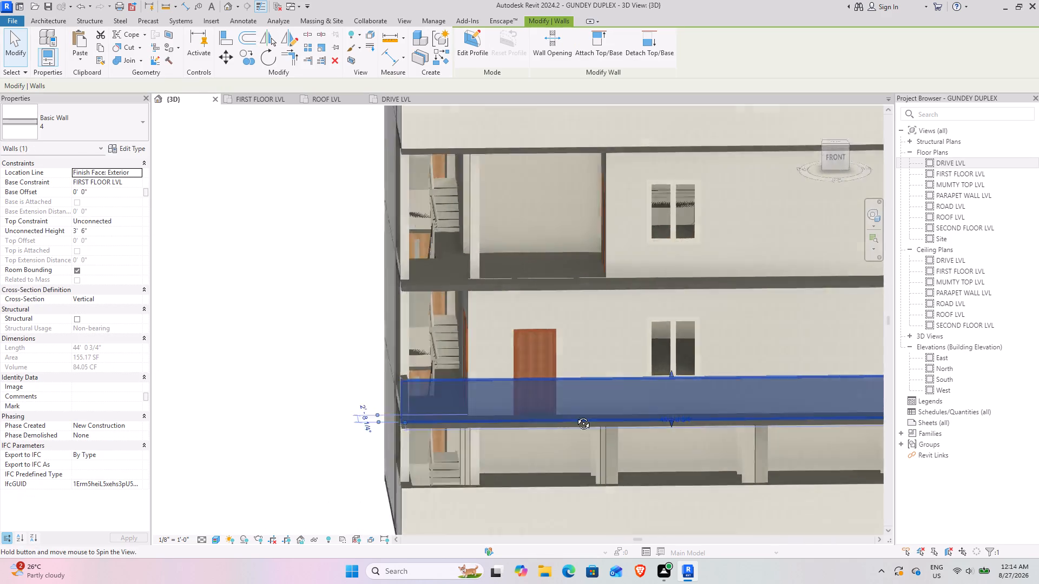
middle_click_drag(575, 415, 567, 417, "shift")
middle_click_drag(703, 428, 381, 414)
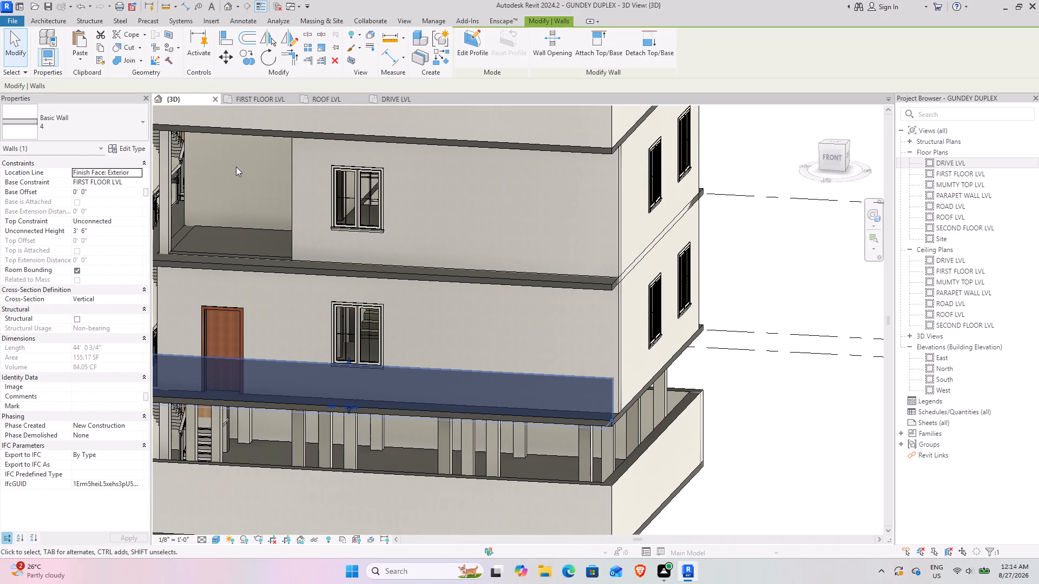
left_click(263, 97)
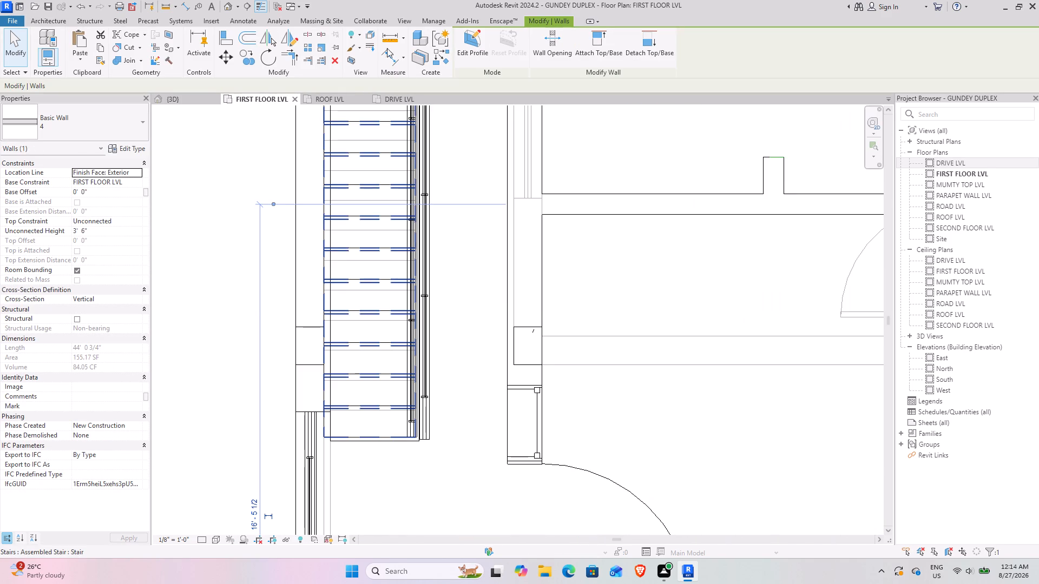
left_click(443, 59)
scroll(550, 268, "down", 4)
middle_click_drag(775, 388, 288, 231)
middle_click_drag(650, 356, 595, 348)
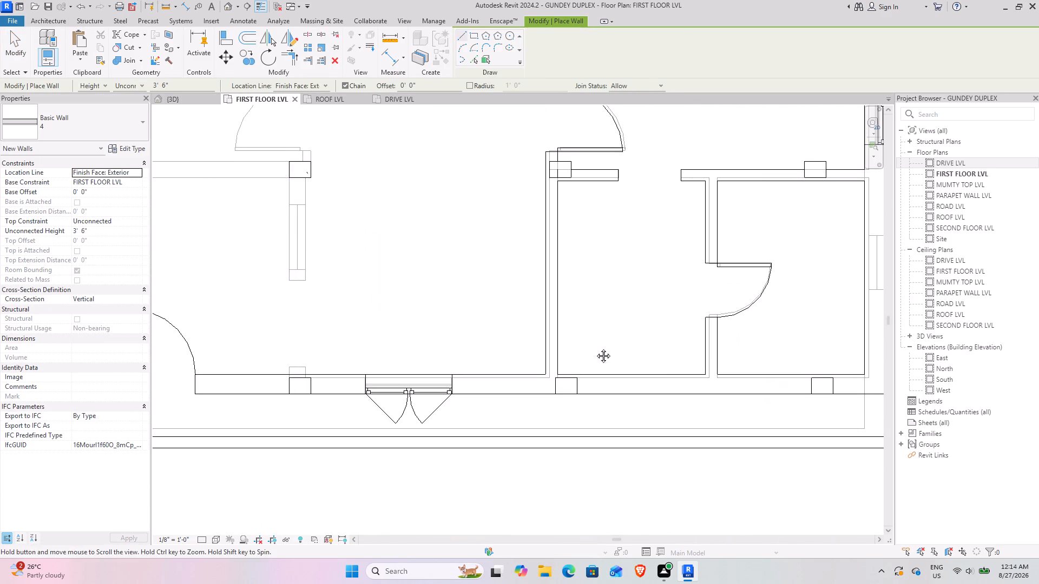
middle_click_drag(595, 348, 31, 336)
scroll(284, 409, "up", 3)
middle_click_drag(293, 407, 389, 394)
left_click(351, 407)
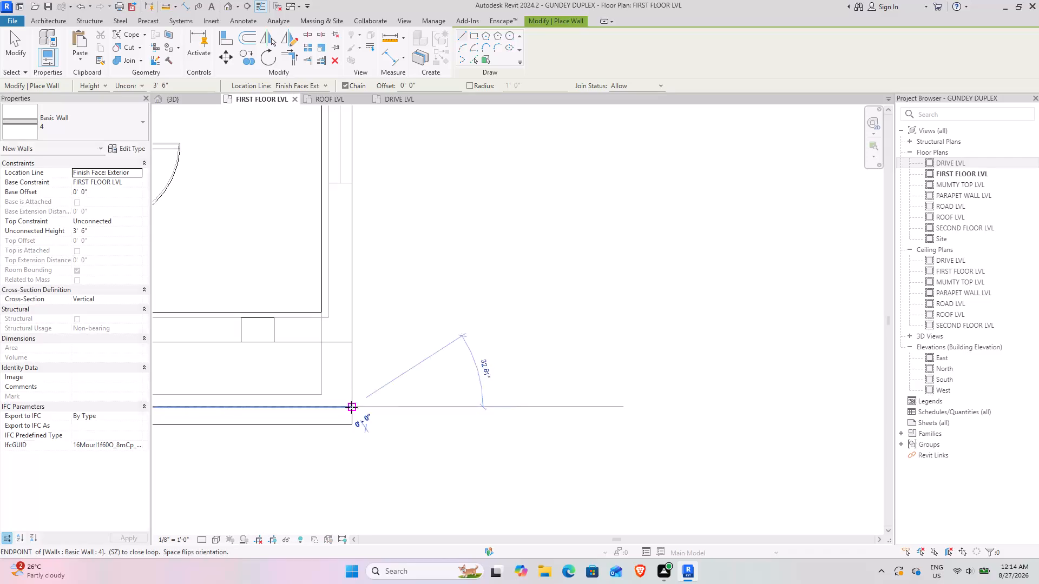
key("space")
left_click(353, 342)
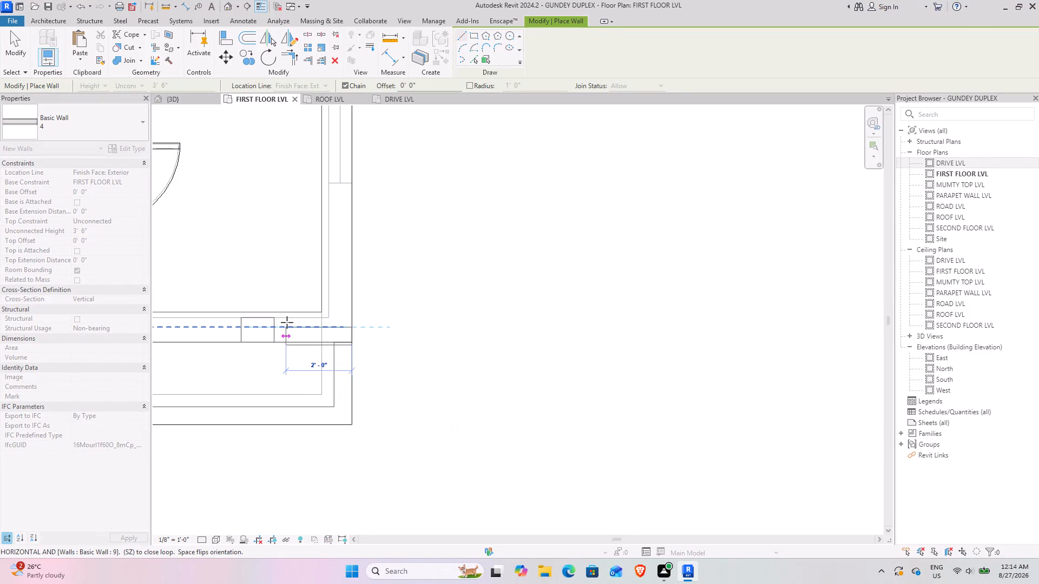
key("Escape")
Copy the first-floor front balcony's 3' 6" parapet wall and its two end returns, and paste them aligned to SECOND FLOOR LVL only.
middle_click_drag(366, 369, 564, 369)
left_click(172, 101)
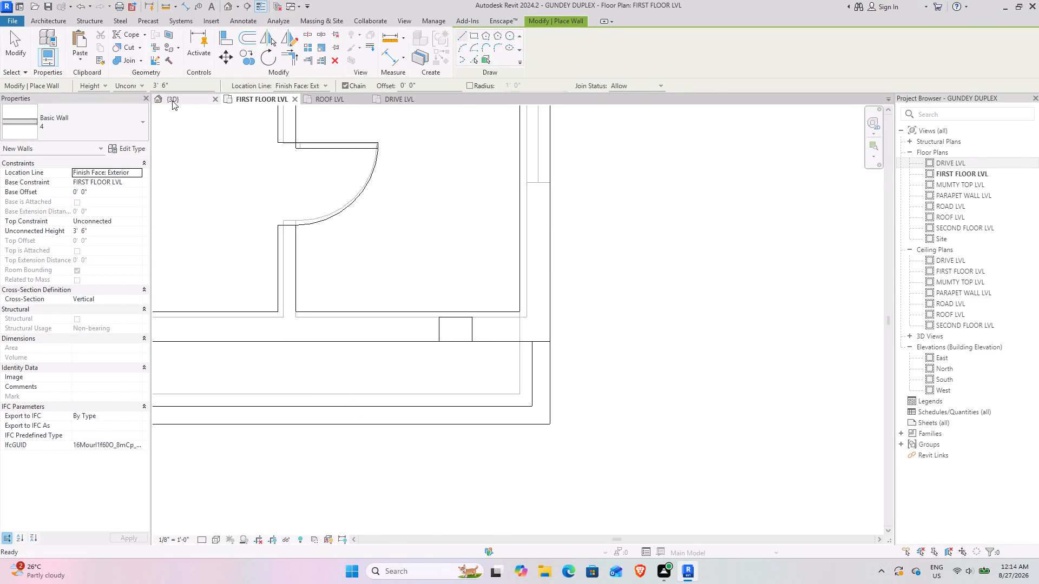
scroll(422, 346, "down", 2)
middle_click_drag(385, 402, 488, 417)
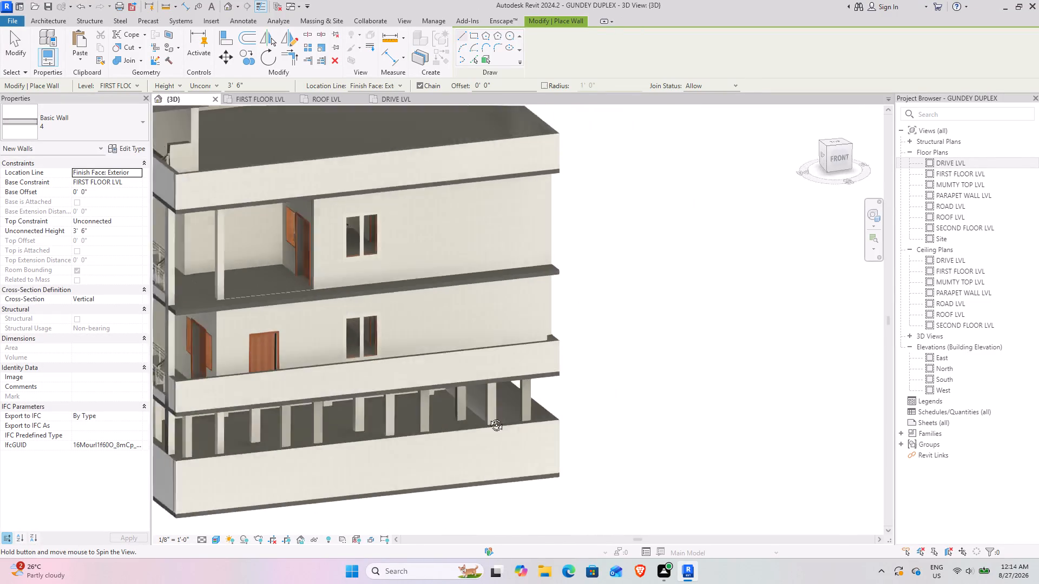
middle_click_drag(488, 417, 524, 416)
middle_click_drag(499, 411, 528, 385)
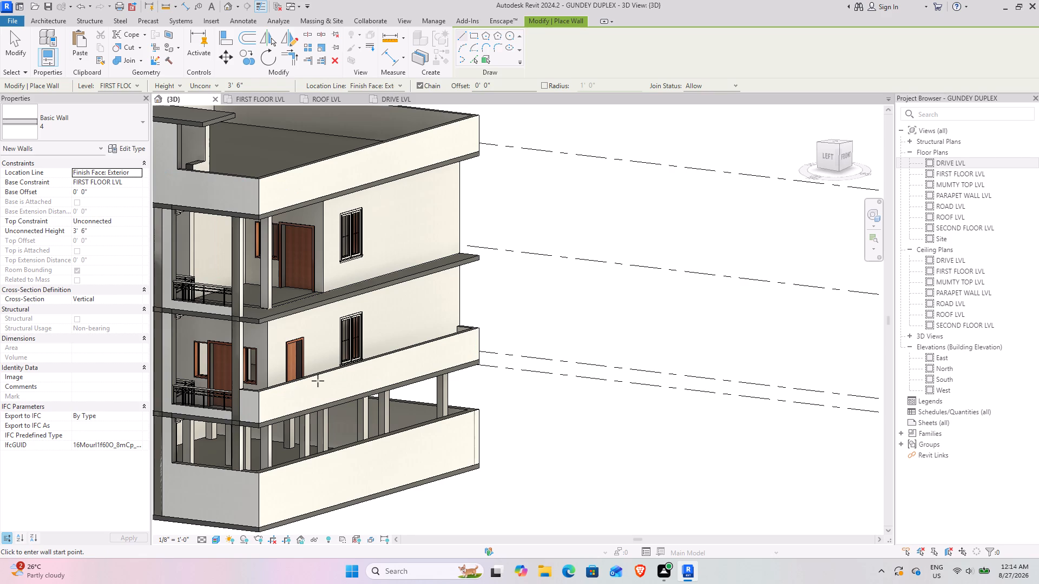
key("Escape")
key("Escape")
left_click(313, 373)
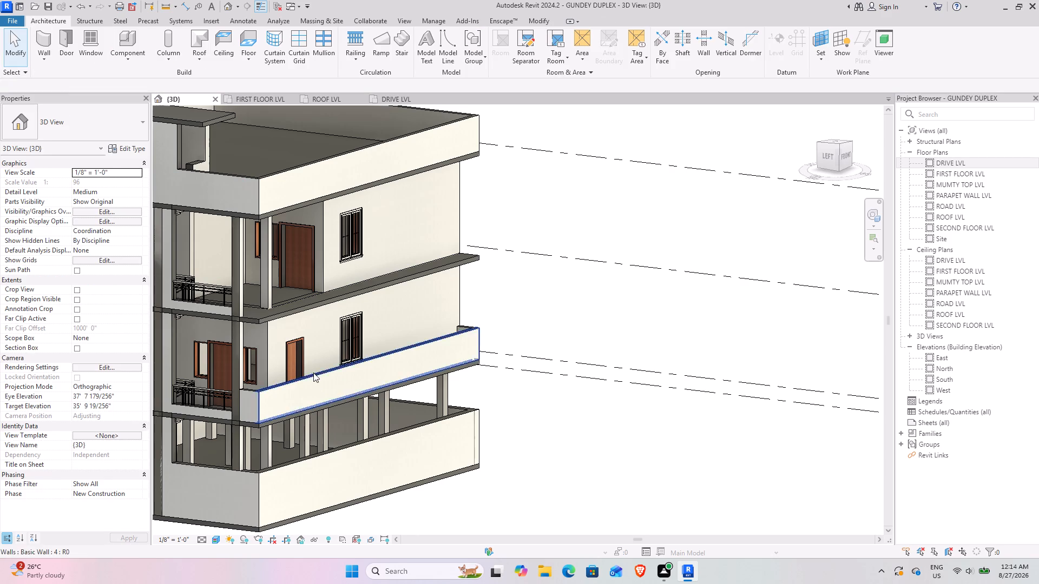
scroll(244, 381, "up", 7)
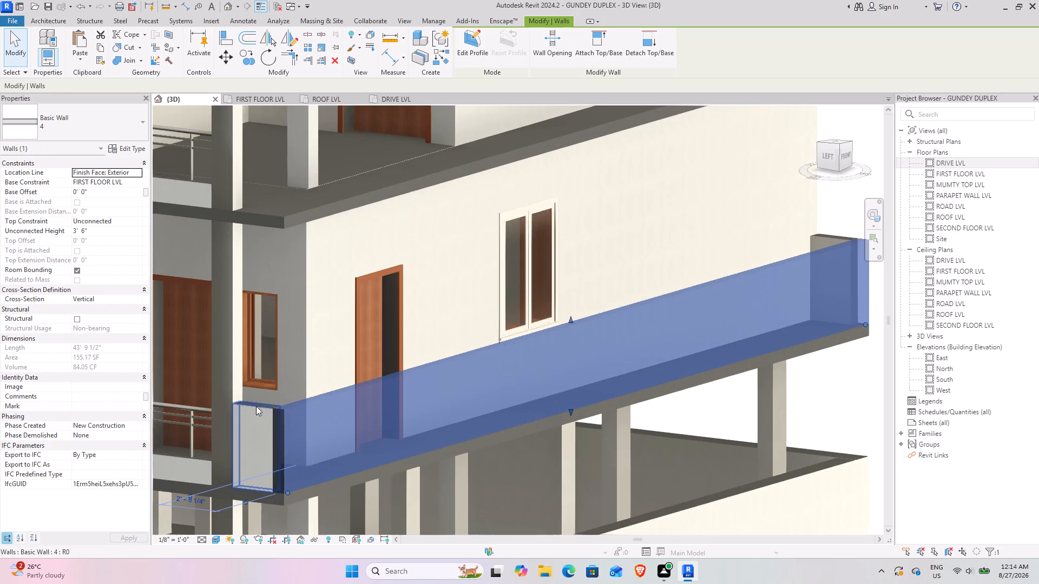
left_click(256, 407, "ctrl")
scroll(615, 366, "down", 4)
middle_click_drag(648, 381, 535, 381, "shift")
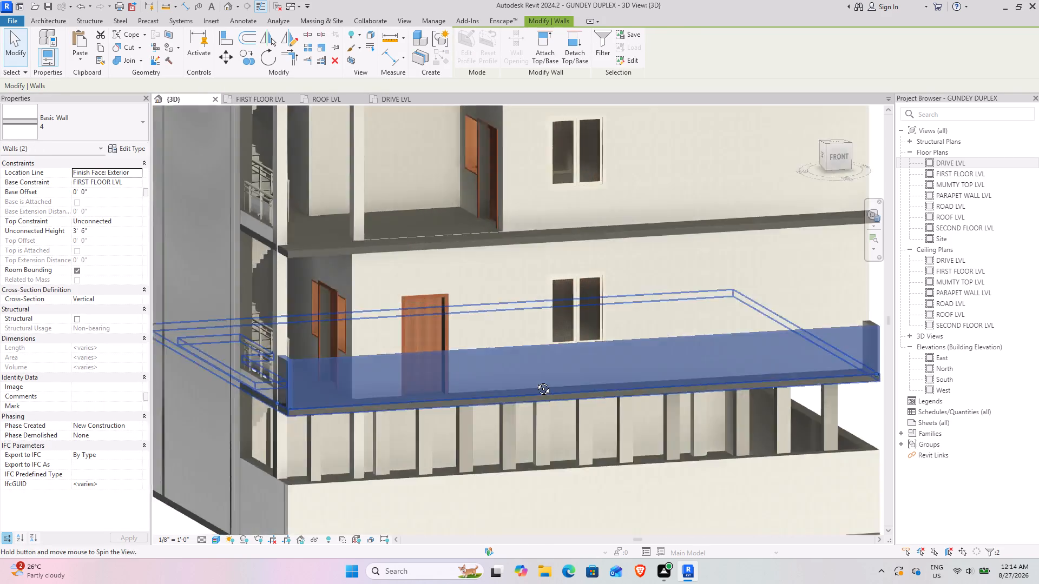
middle_click_drag(535, 381, 508, 382, "shift")
middle_click_drag(602, 382, 259, 375)
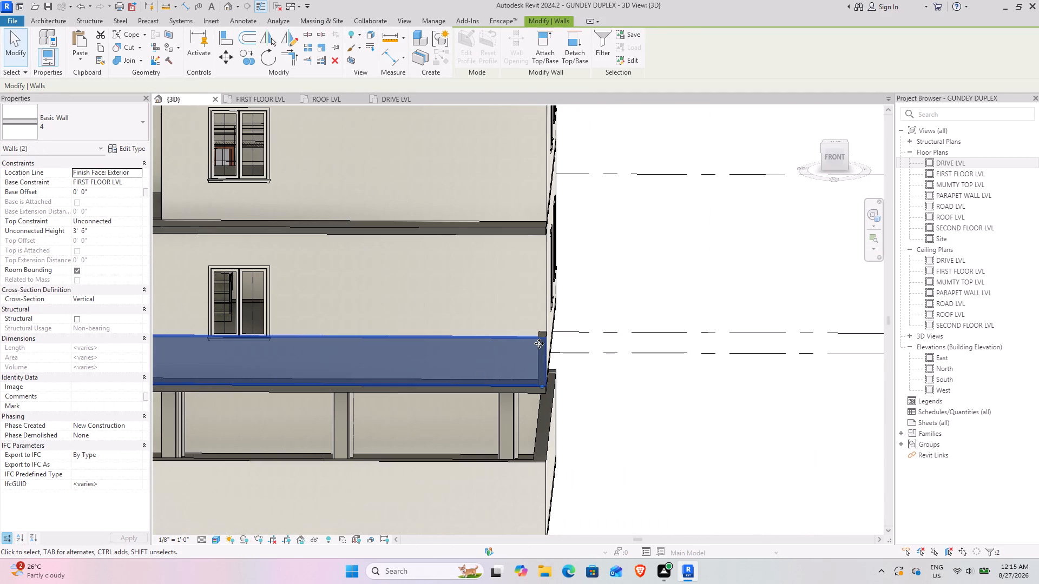
middle_click_drag(534, 344, 517, 395, "shift")
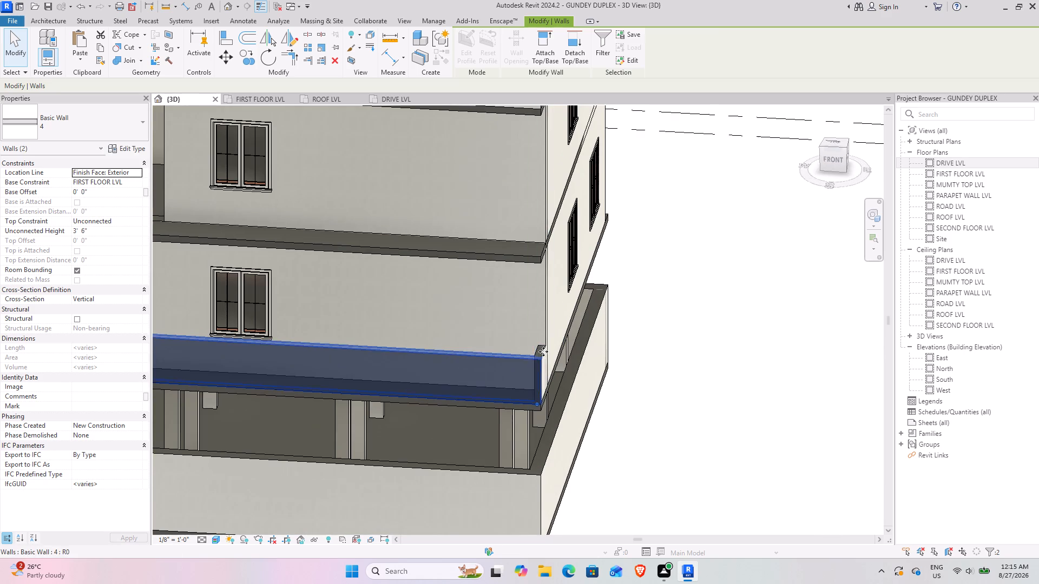
left_click(545, 349, "ctrl")
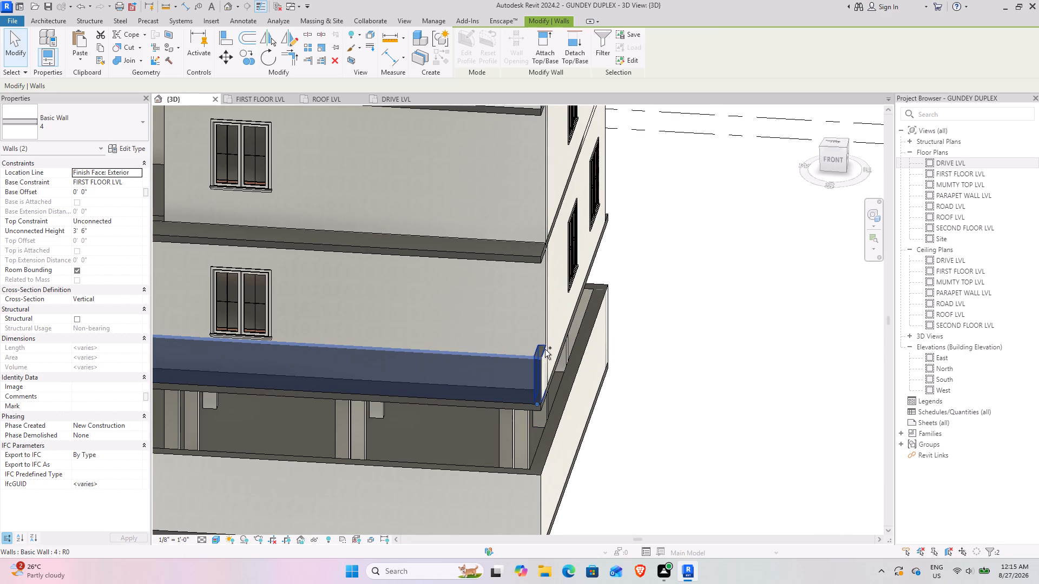
left_click(103, 43)
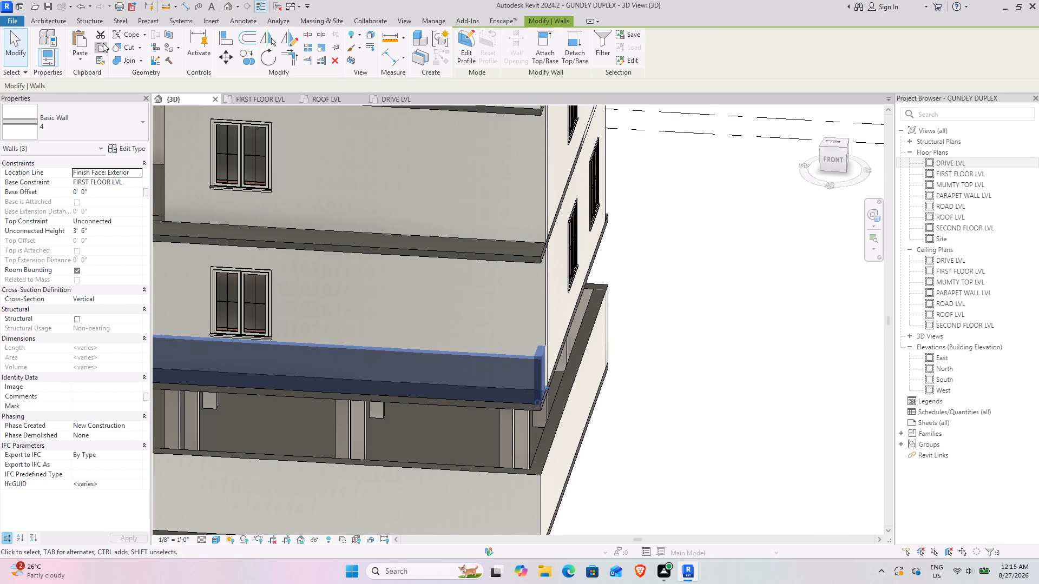
left_click(84, 55)
left_click(120, 105)
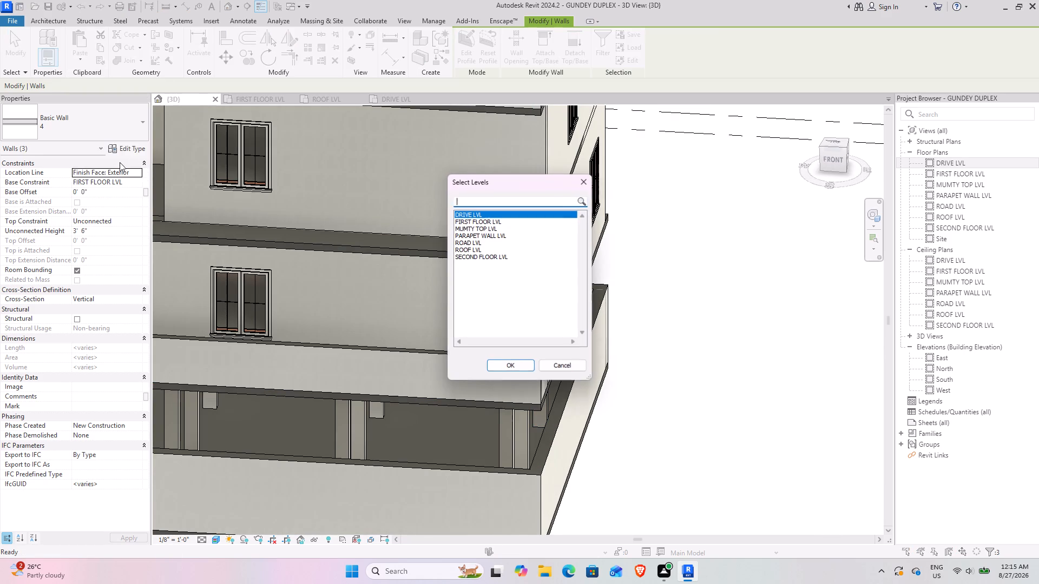
left_click(472, 257)
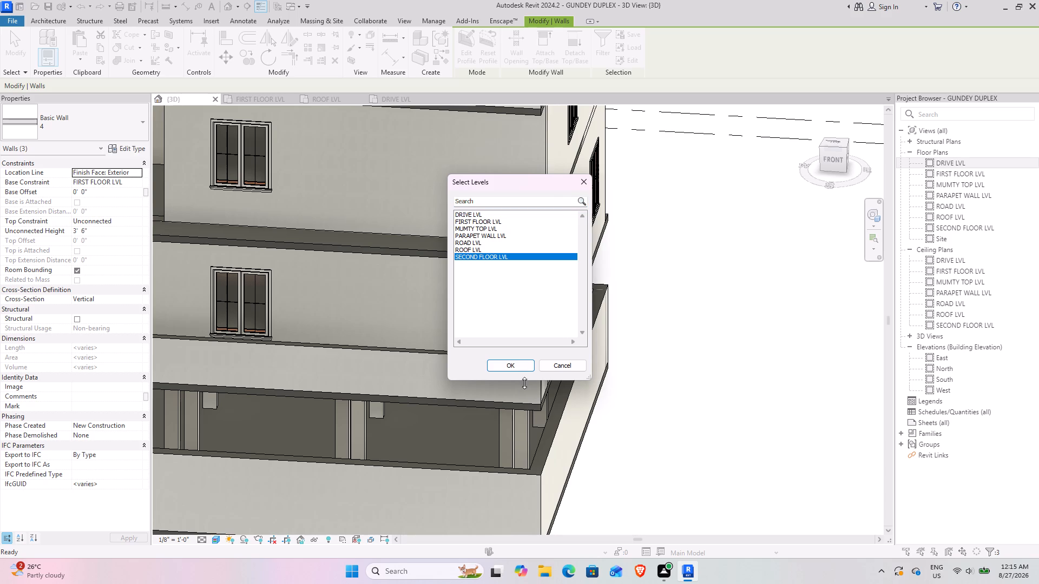
left_click(515, 363)
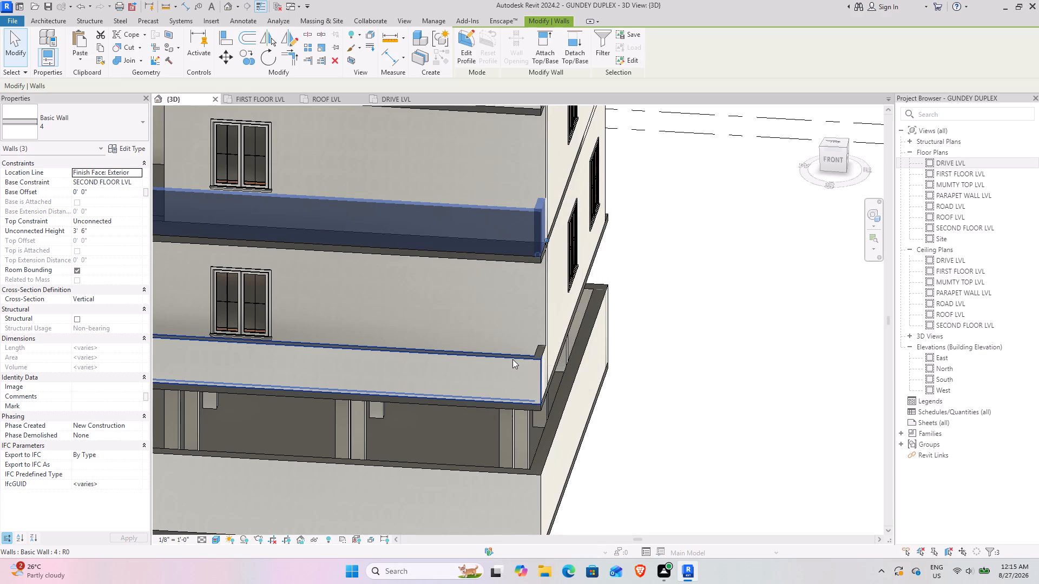
Examine the second-floor front balcony parapet and the corner railings in 3D, from close up and as a whole building.
scroll(511, 359, "down", 6)
middle_click_drag(372, 361, 509, 348, "shift")
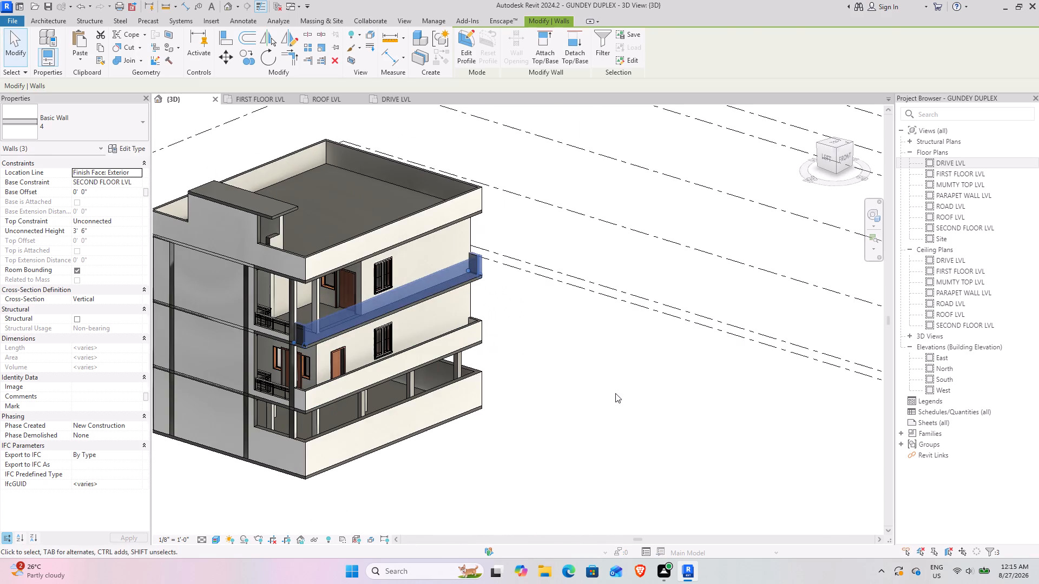
left_click(664, 413)
middle_click_drag(225, 403, 282, 381)
scroll(311, 343, "up", 7)
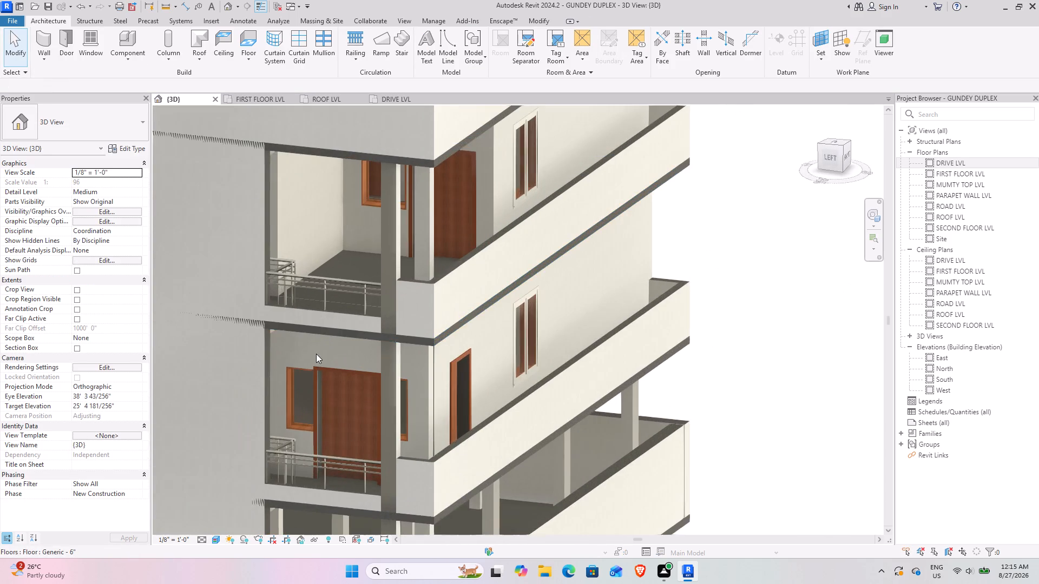
middle_click_drag(315, 355, 311, 347)
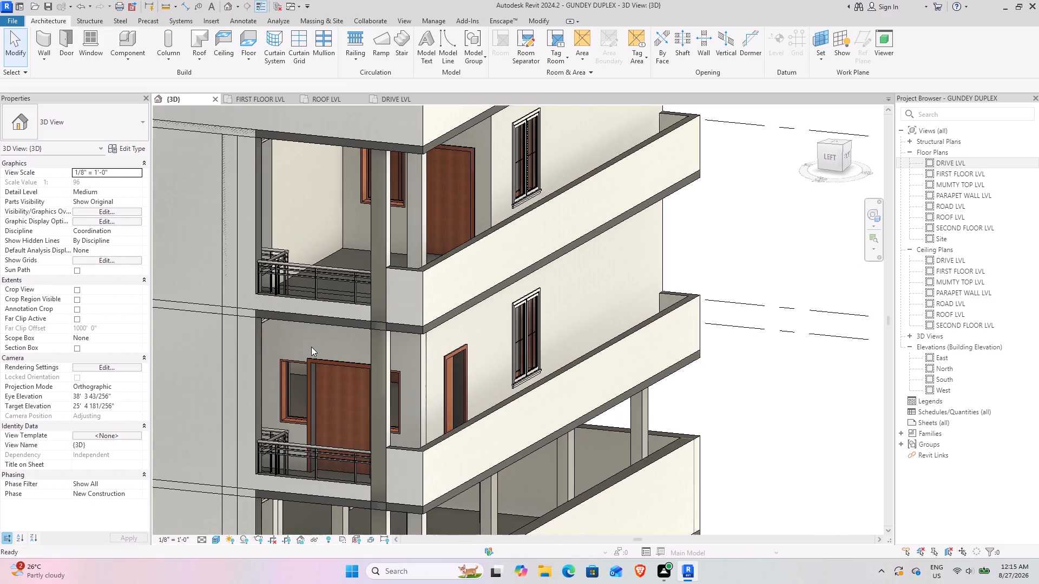
scroll(310, 348, "down", 4)
middle_click_drag(282, 361, 277, 375, "shift")
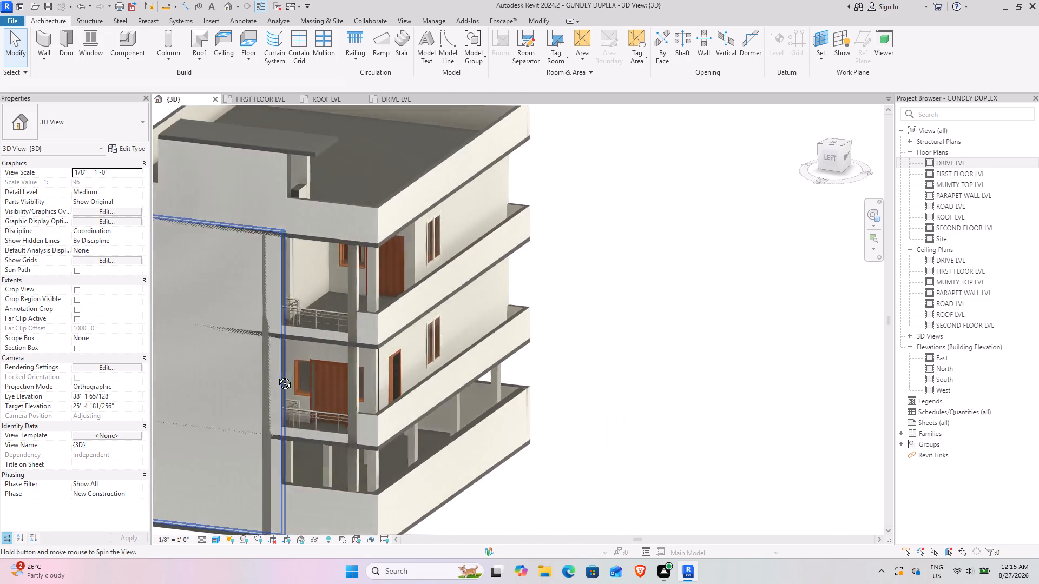
middle_click_drag(277, 375, 261, 387, "shift")
scroll(269, 391, "down", 4)
middle_click_drag(293, 403, 290, 390, "shift")
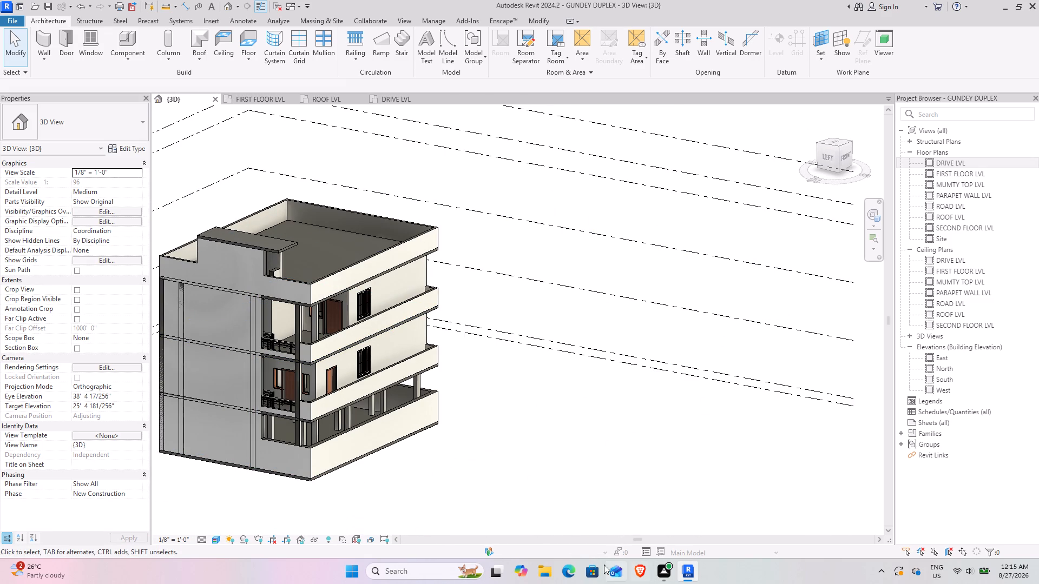
Review the first-floor plan layout, including the stairwell side and the front balcony.
left_click(267, 100)
scroll(445, 275, "down", 3)
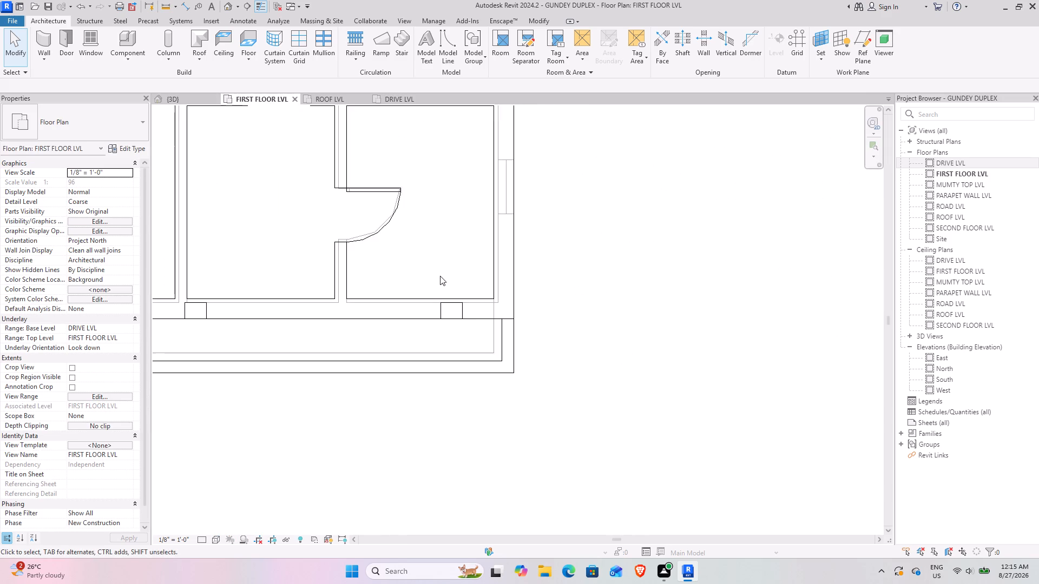
scroll(440, 276, "down", 16)
middle_click_drag(386, 260, 492, 264)
scroll(450, 241, "up", 4)
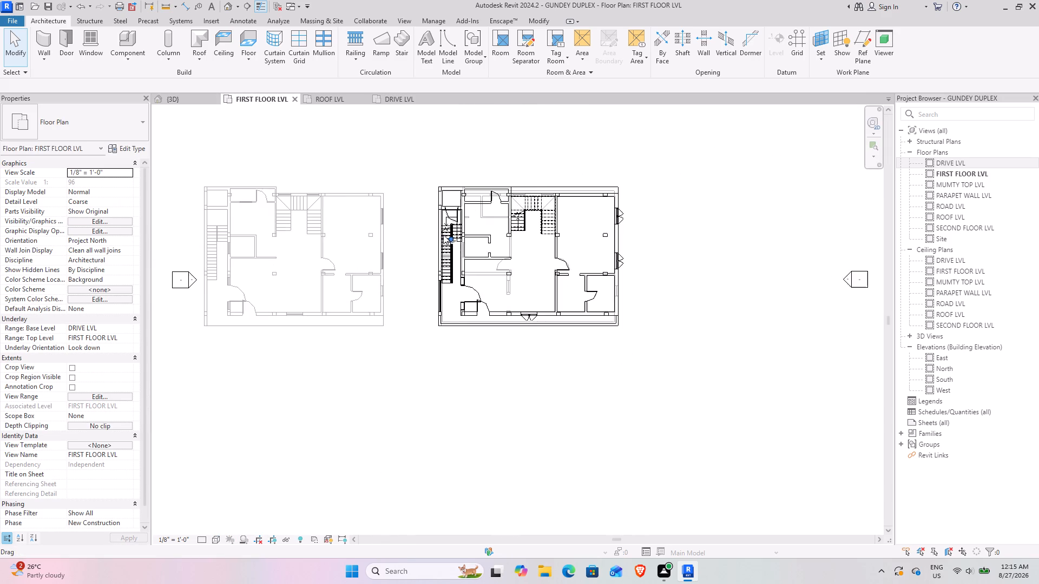
scroll(443, 235, "up", 4)
scroll(509, 327, "up", 1)
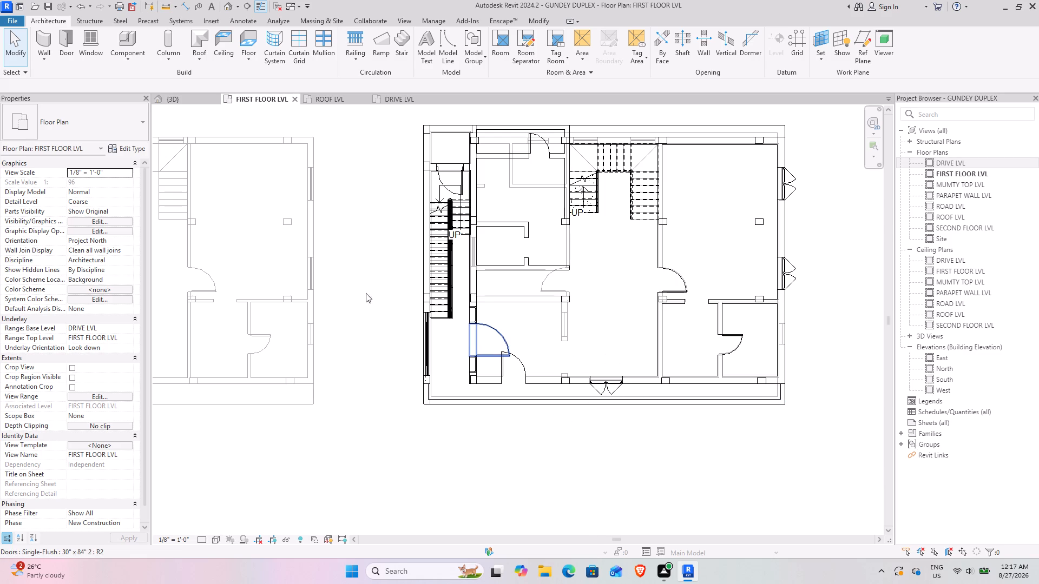
Inspect the balcony corner, low walls and railings on both upper floors in the 3D view.
left_click(174, 96)
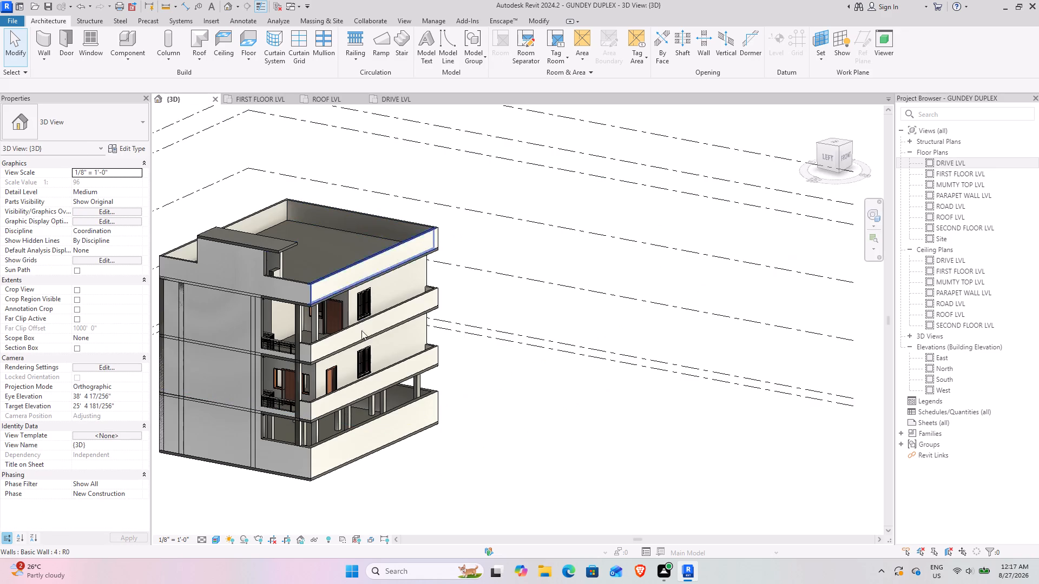
scroll(308, 402, "up", 1)
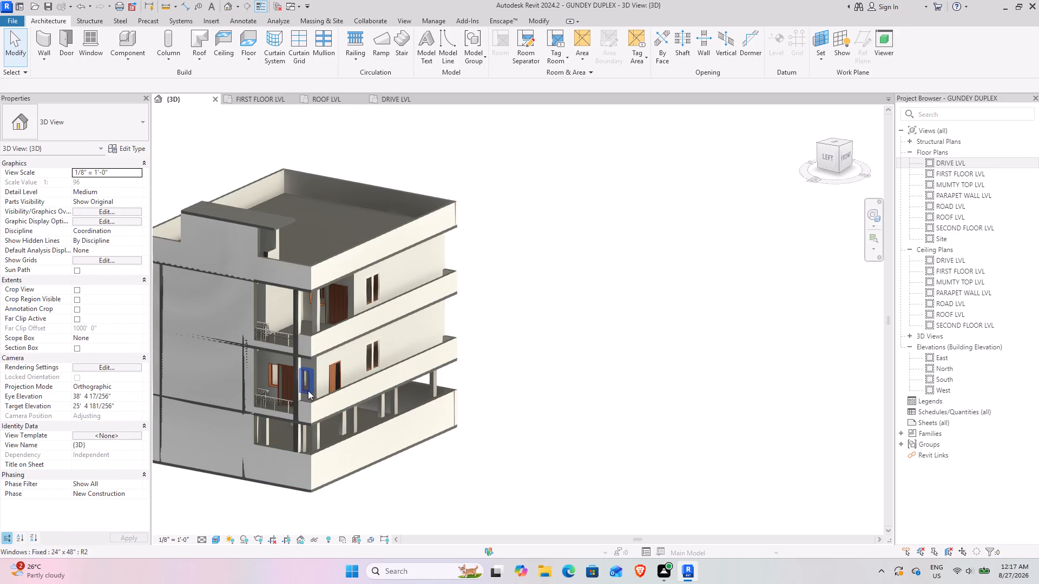
scroll(287, 378, "up", 3)
scroll(317, 457, "up", 2)
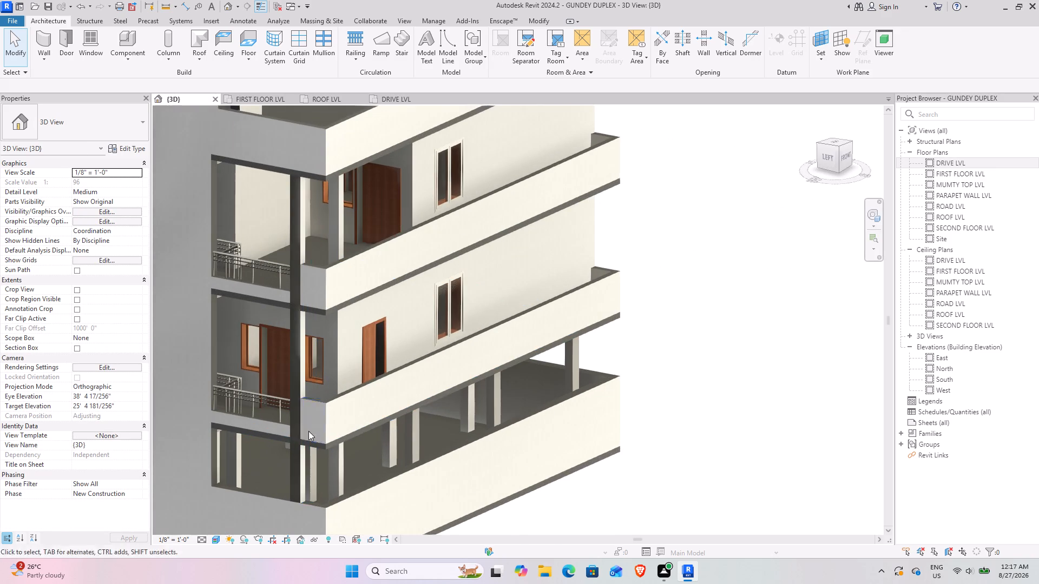
middle_click_drag(304, 422, 466, 383)
scroll(503, 339, "up", 4)
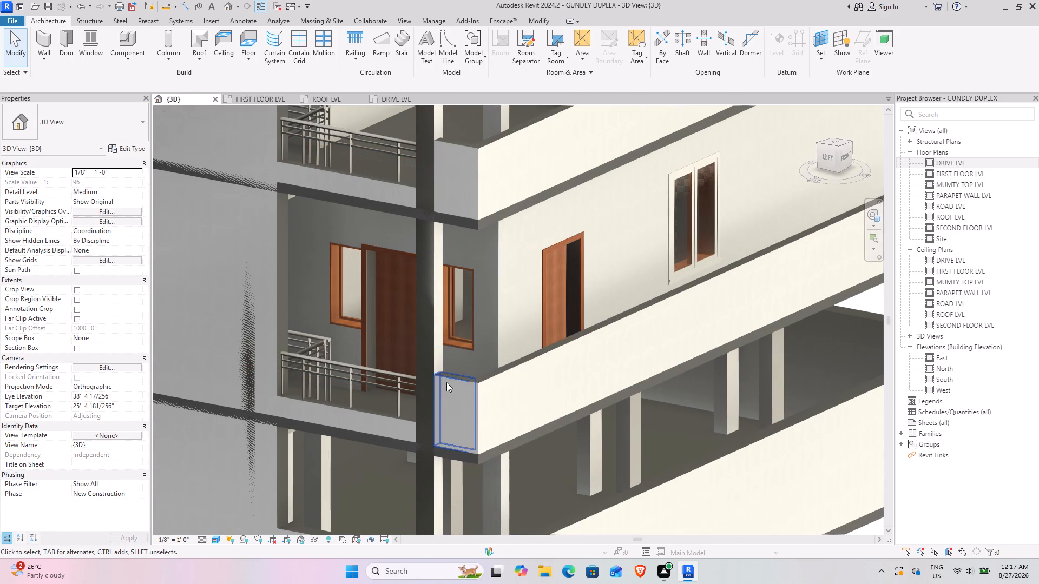
middle_click_drag(433, 376, 442, 304)
scroll(418, 307, "down", 3)
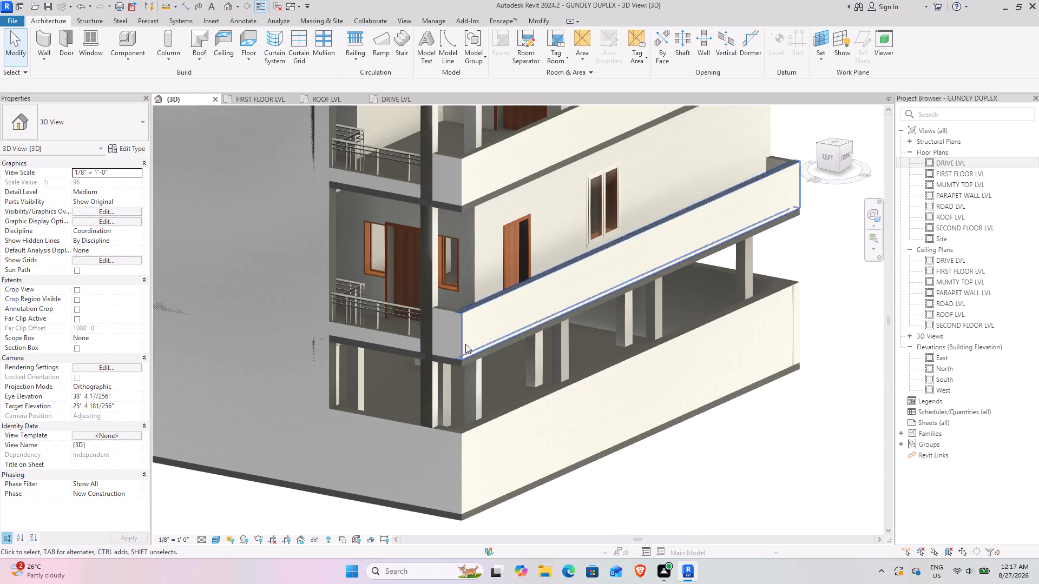
middle_click_drag(472, 333, 333, 410)
scroll(392, 363, "down", 2)
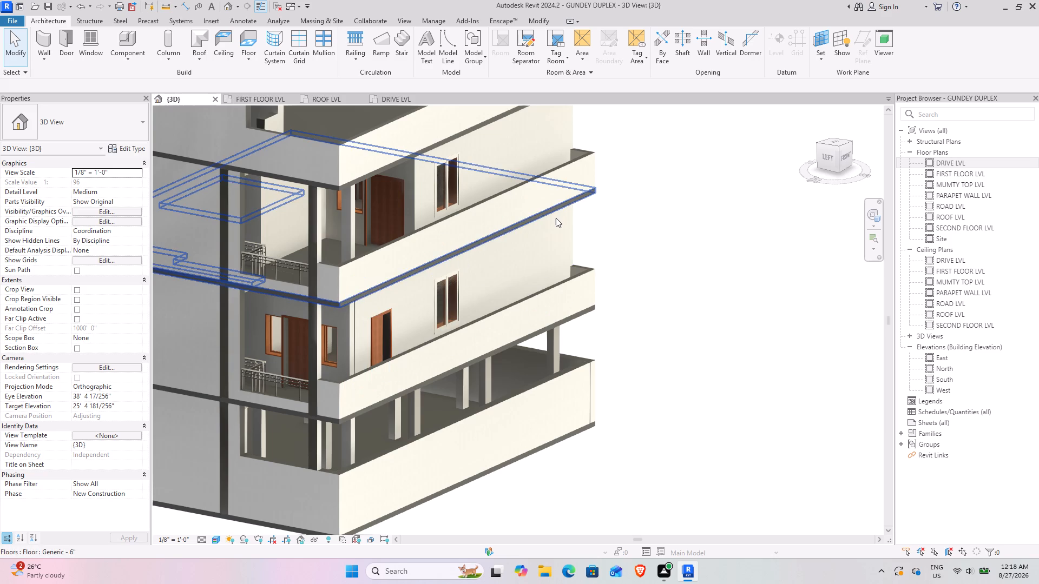
scroll(503, 337, "down", 5)
middle_click_drag(483, 337, 563, 302)
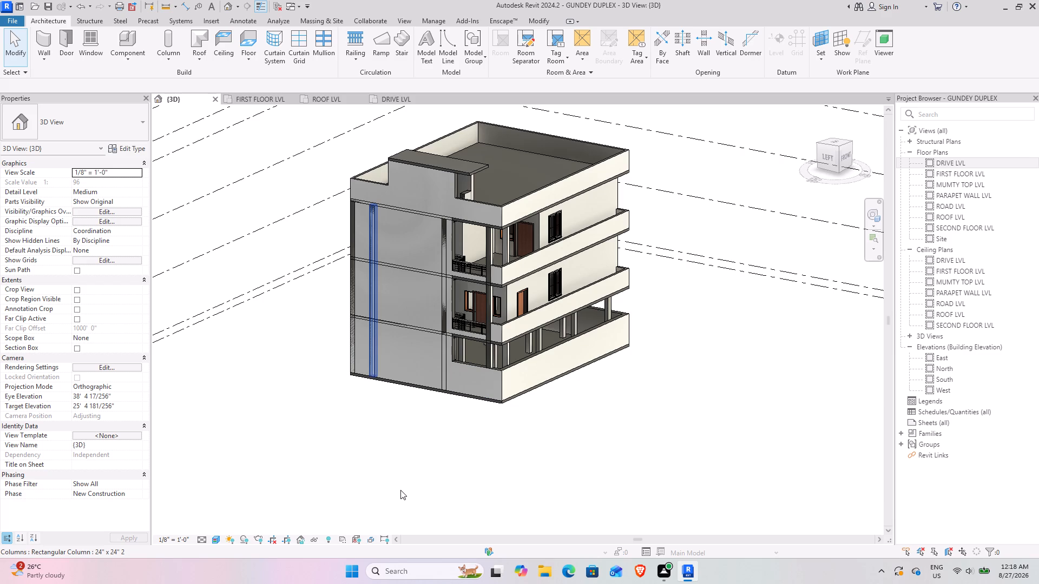
Examine the building's front elevation in 3D, from the stair side around to the opposite corner.
scroll(476, 335, "up", 4)
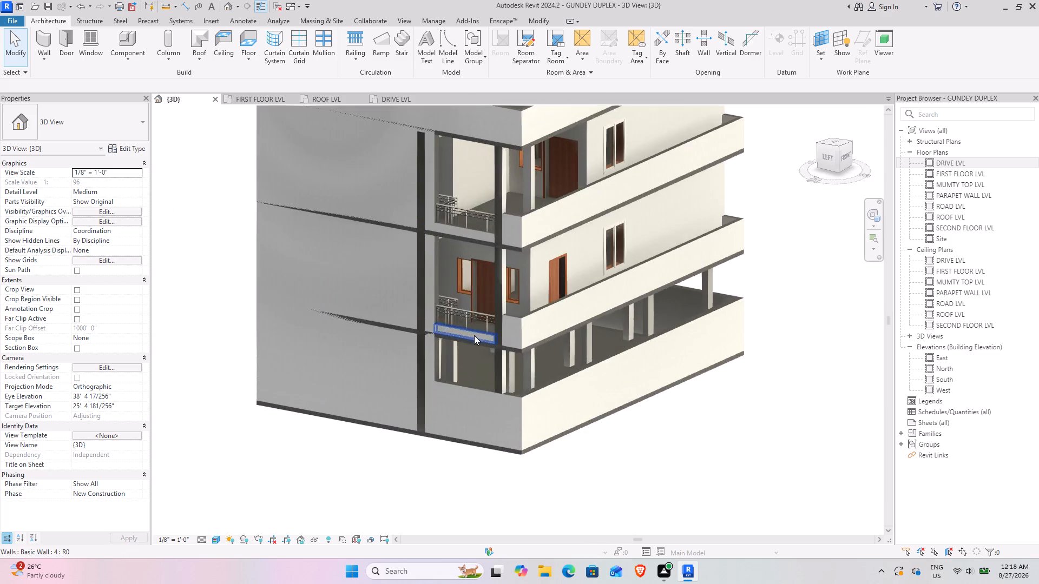
scroll(474, 335, "up", 3)
scroll(469, 428, "down", 4)
middle_click_drag(468, 429, 383, 410)
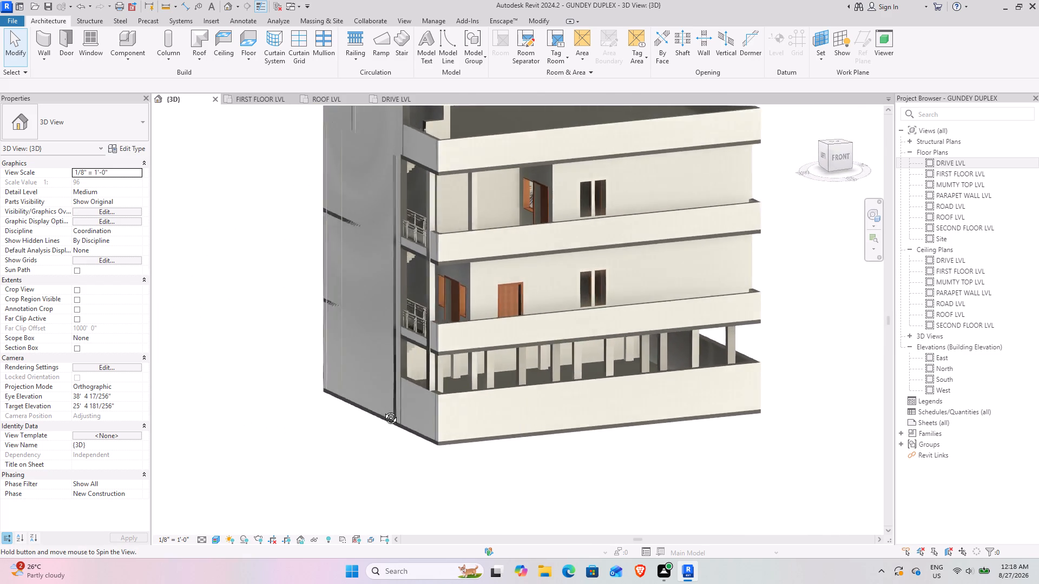
middle_click_drag(383, 410, 359, 410)
middle_click_drag(379, 421, 317, 404, "shift")
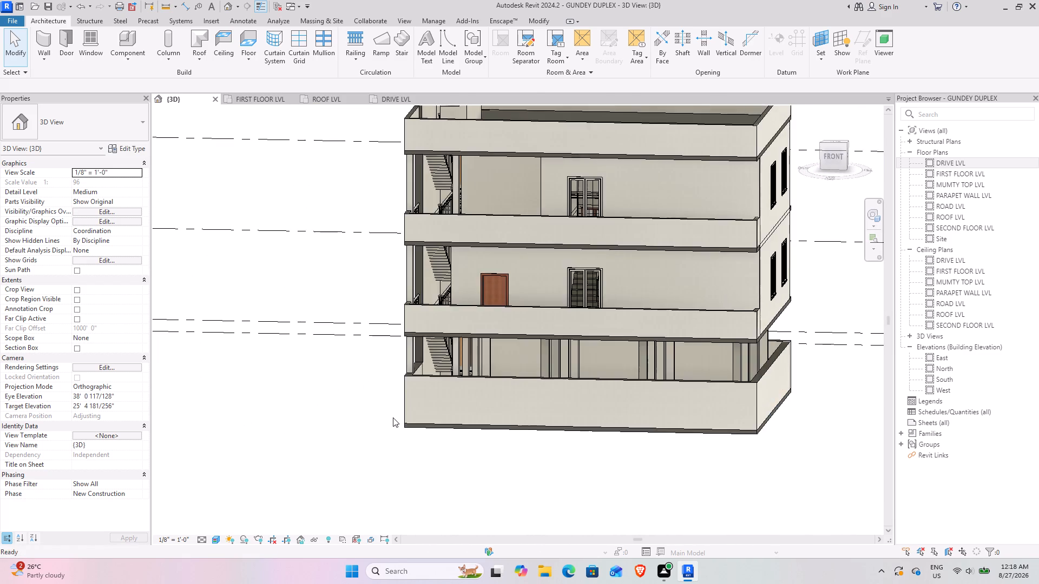
middle_click_drag(385, 417, 290, 436)
Examine the DRIVE LVL floor plan, focusing on the front boundary wall and the open area beside the stairs.
left_click(393, 98)
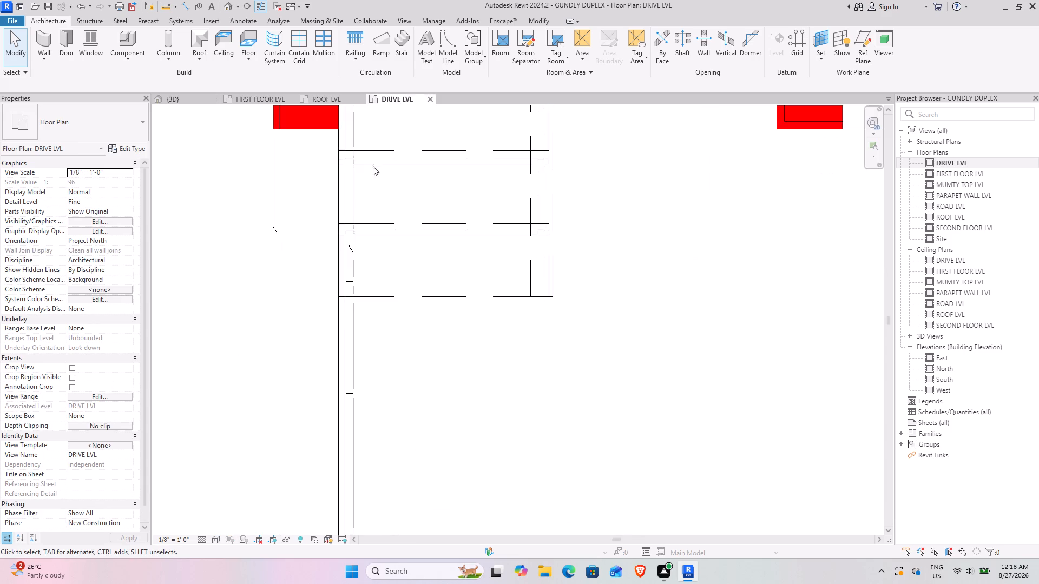
scroll(394, 367, "down", 10)
middle_click_drag(457, 408, 340, 223)
middle_click_drag(501, 347, 303, 330)
scroll(303, 330, "down", 2)
middle_click_drag(345, 339, 434, 397)
scroll(433, 397, "down", 8)
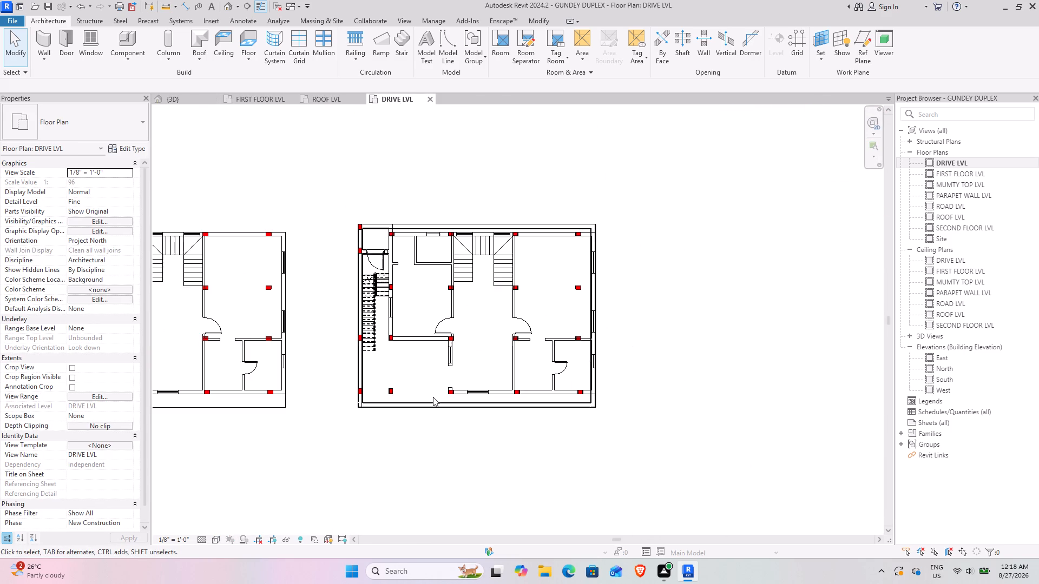
middle_click_drag(415, 394, 408, 369)
scroll(442, 383, "up", 7)
middle_click_drag(440, 383, 426, 407)
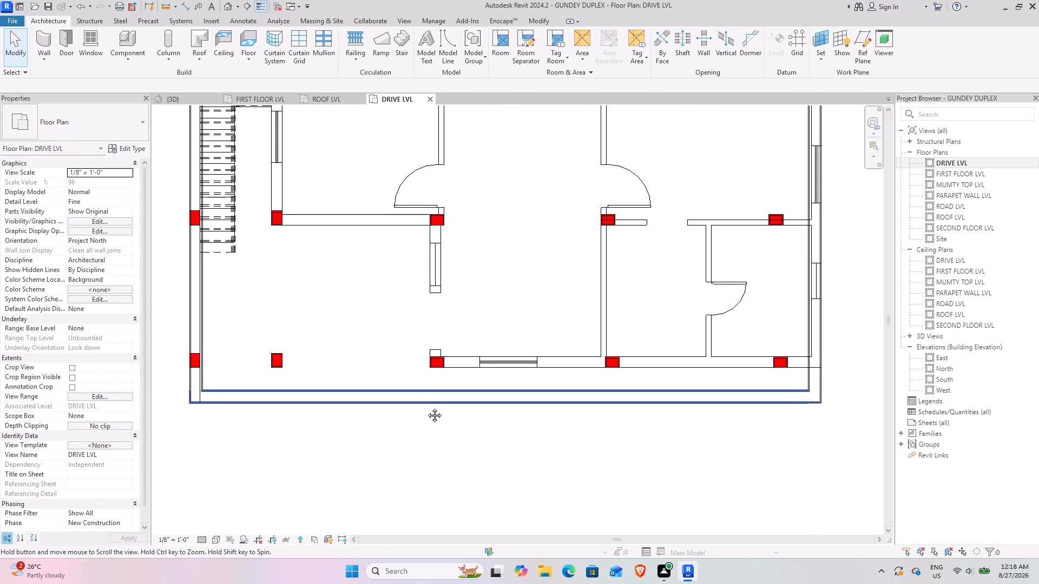
middle_click_drag(426, 407, 424, 407)
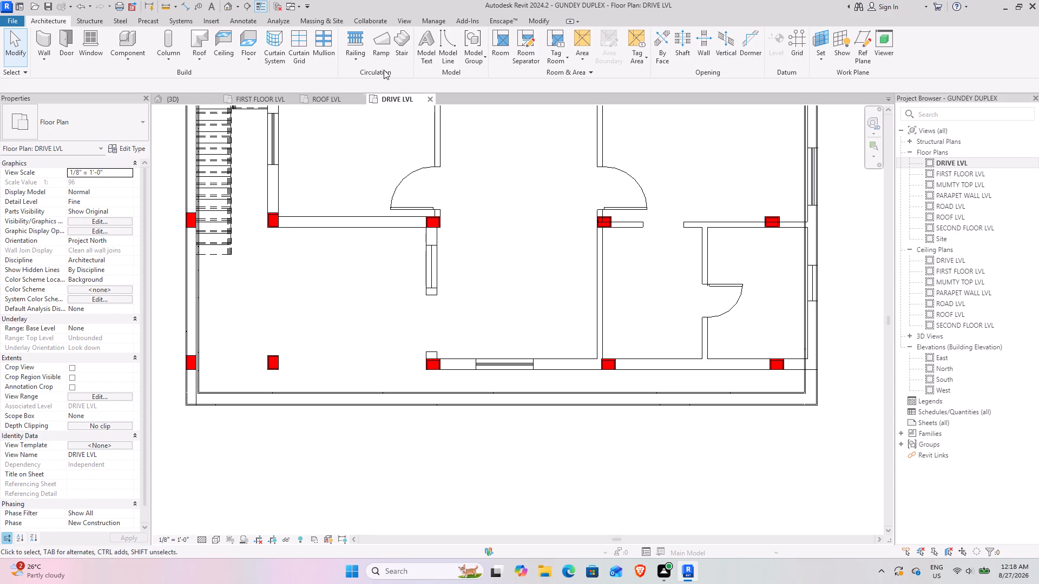
Start loading a door family for the drive level and open the Gate folder within SHUBHAM CITY in Documents.
left_click(67, 51)
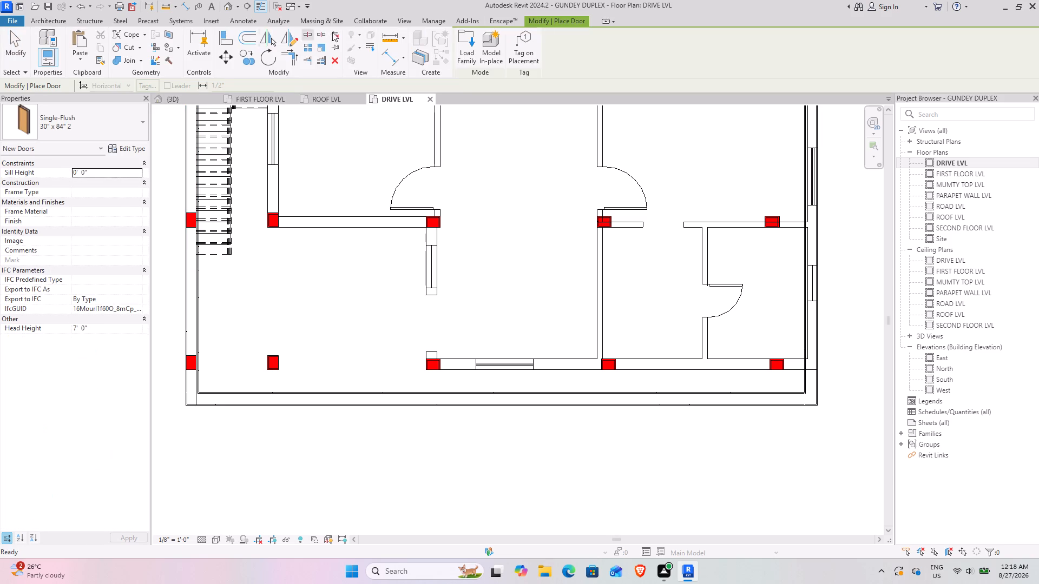
left_click(463, 43)
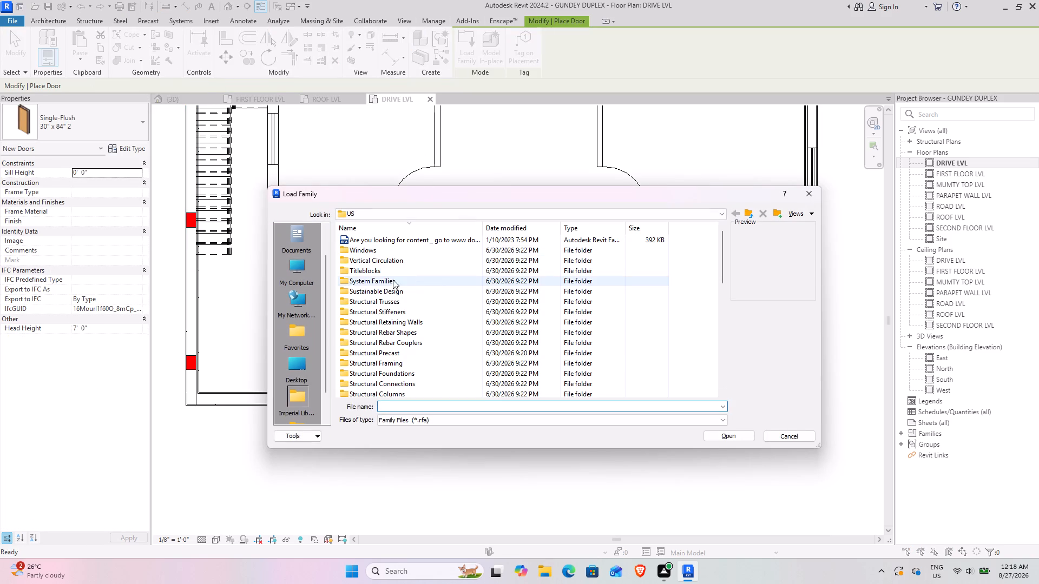
scroll(399, 303, "down", 3)
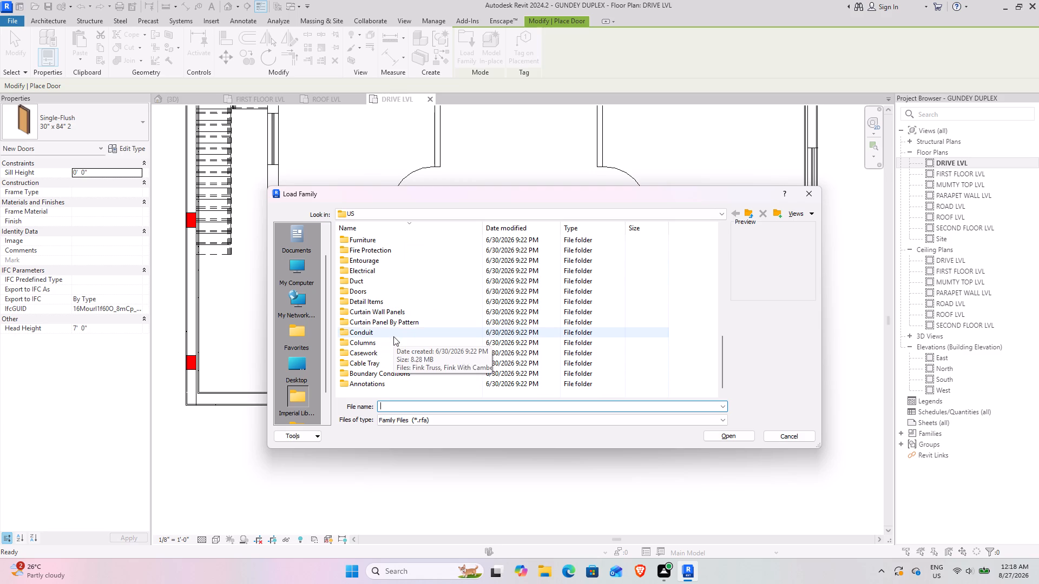
scroll(390, 308, "up", 2)
scroll(390, 331, "down", 2)
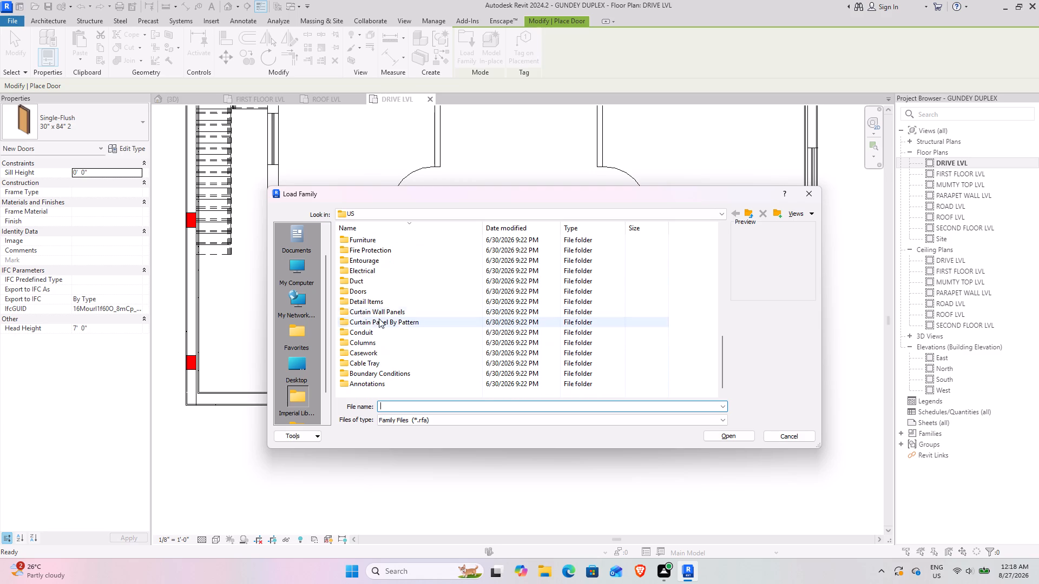
left_click(294, 373)
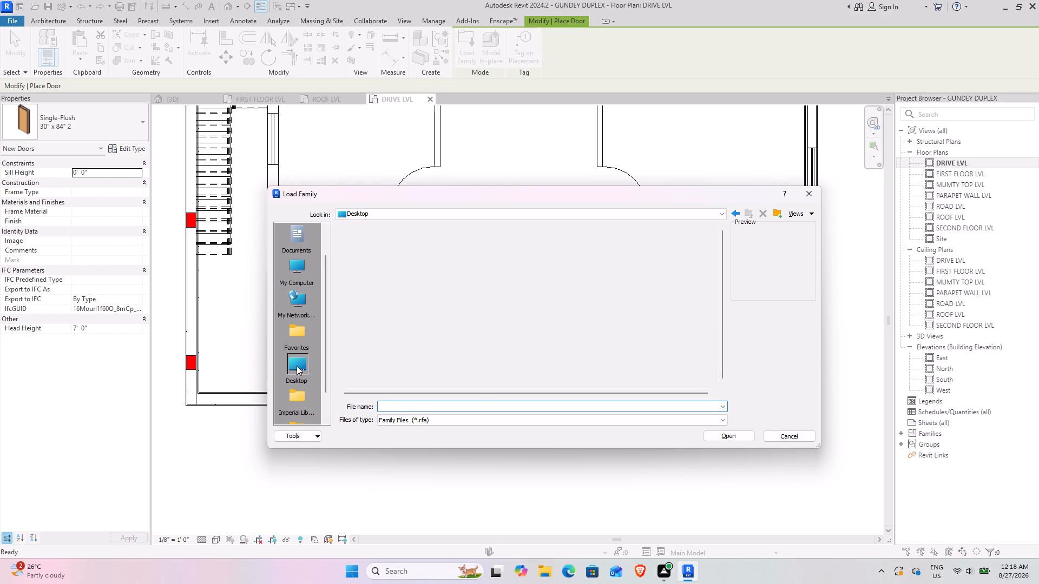
double_click(365, 273)
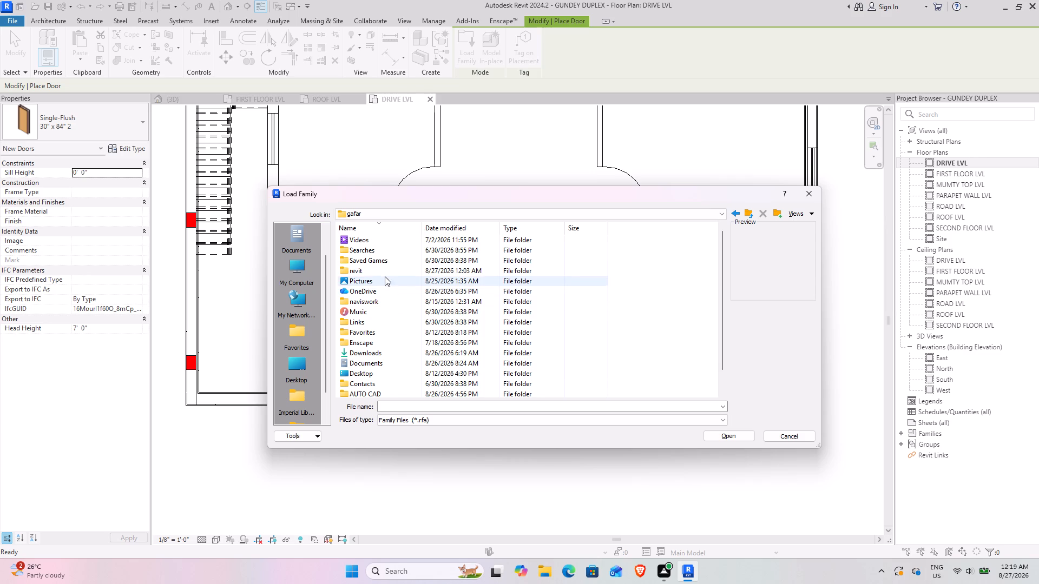
left_click(735, 214)
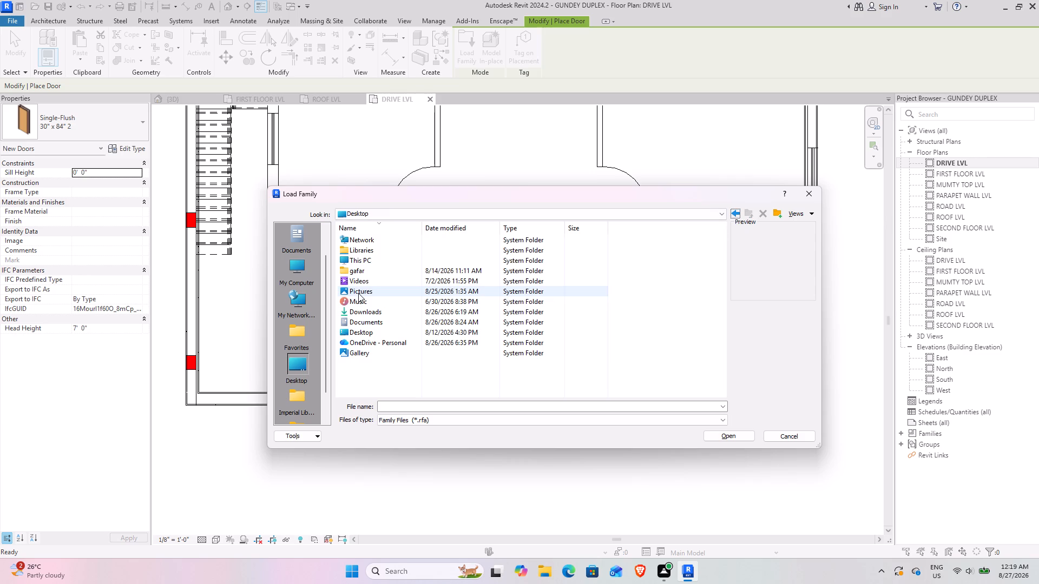
double_click(369, 324)
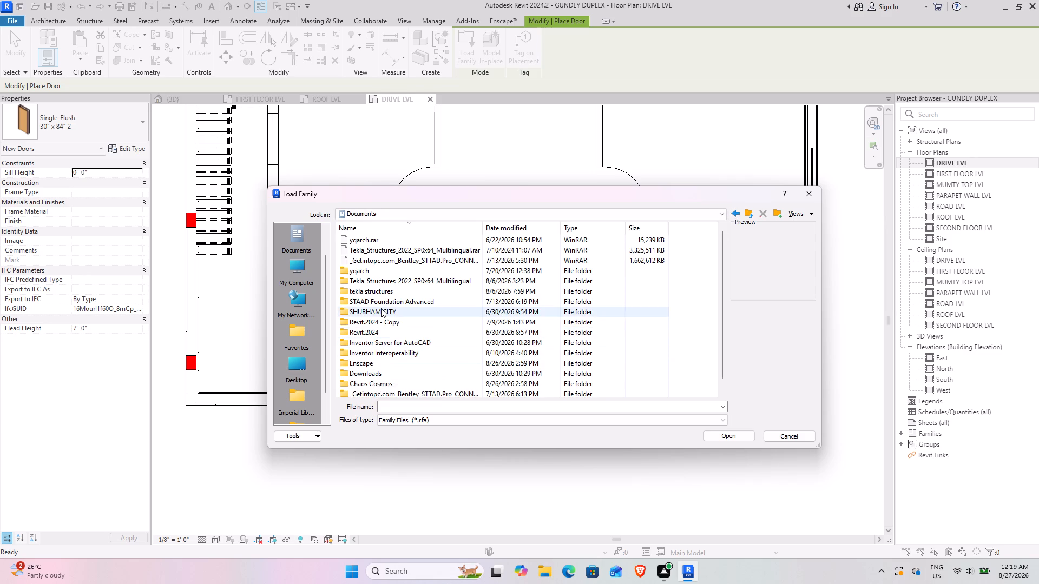
double_click(381, 308)
scroll(376, 351, "down", 2)
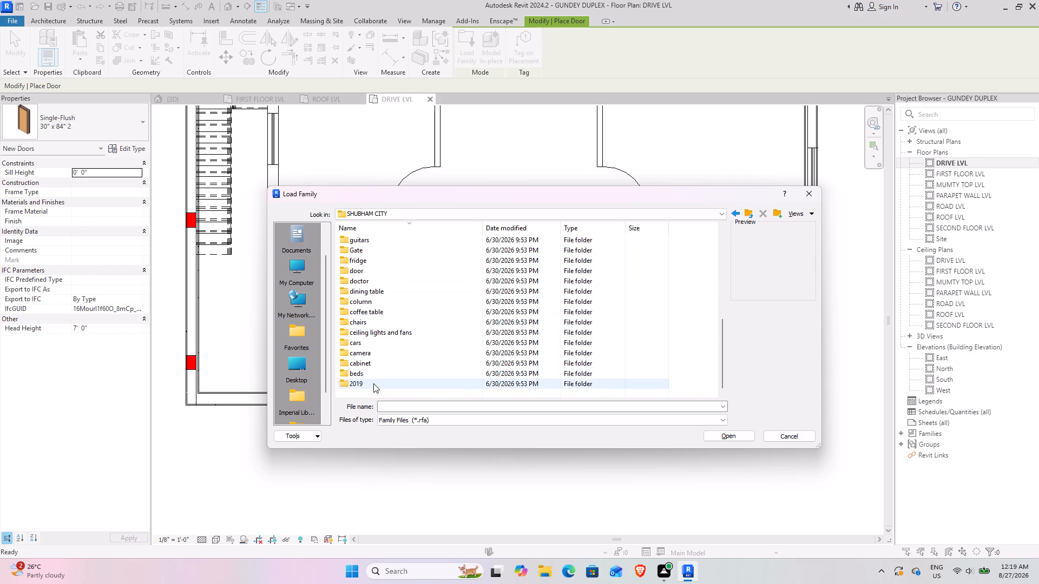
scroll(378, 327, "up", 1)
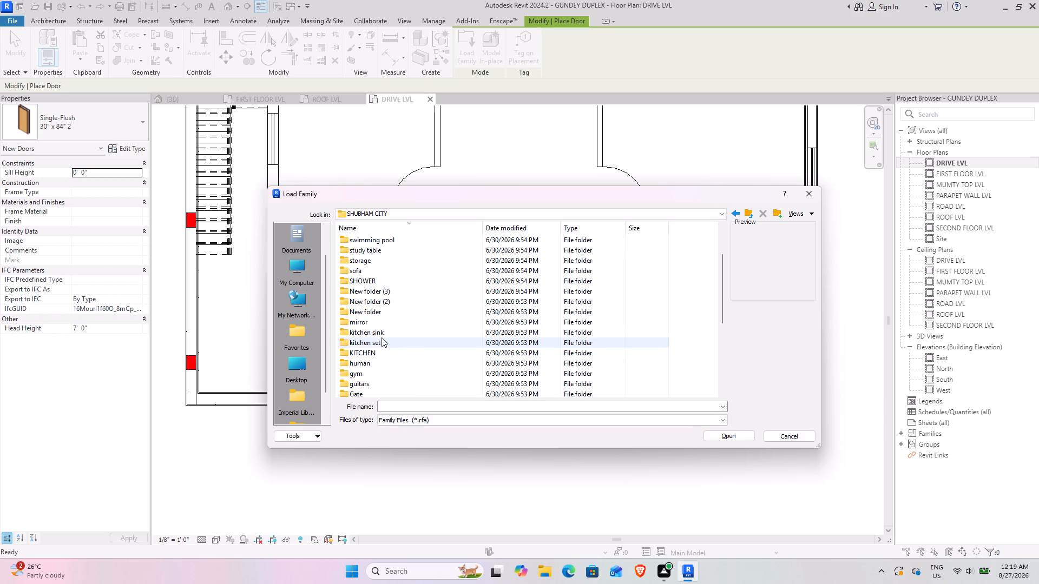
scroll(382, 337, "up", 3)
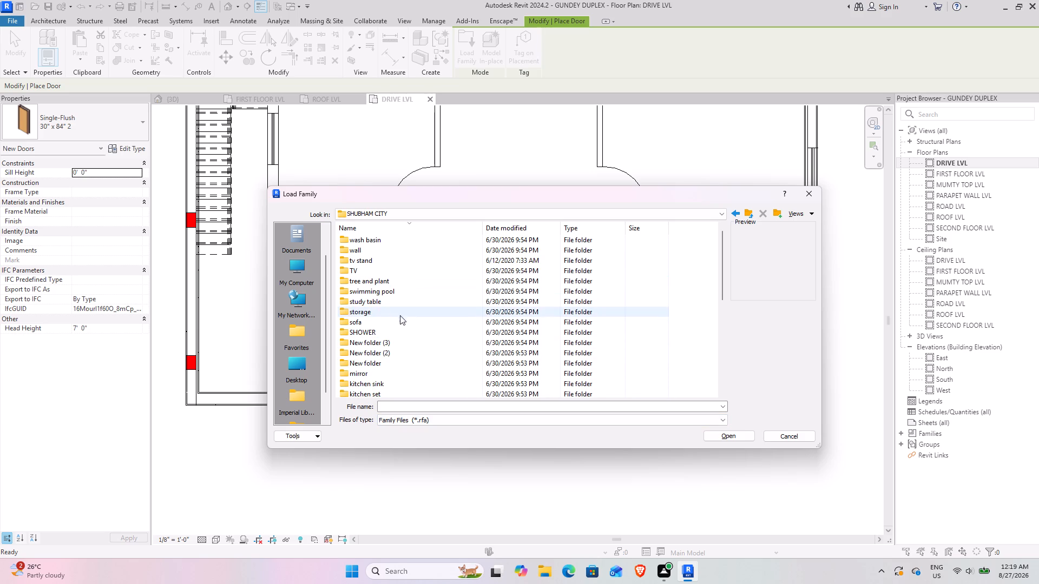
scroll(391, 355, "down", 1)
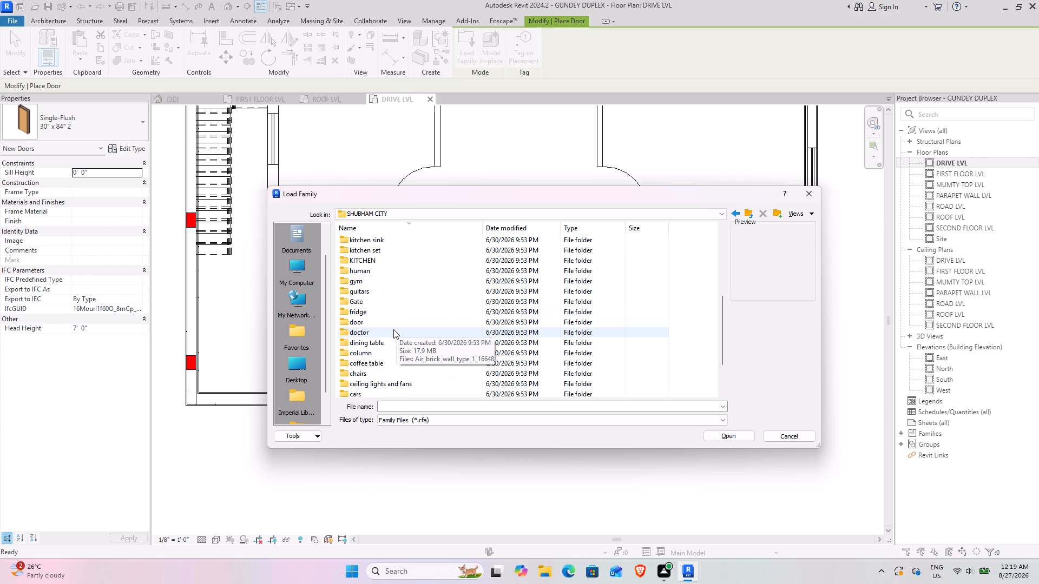
double_click(377, 303)
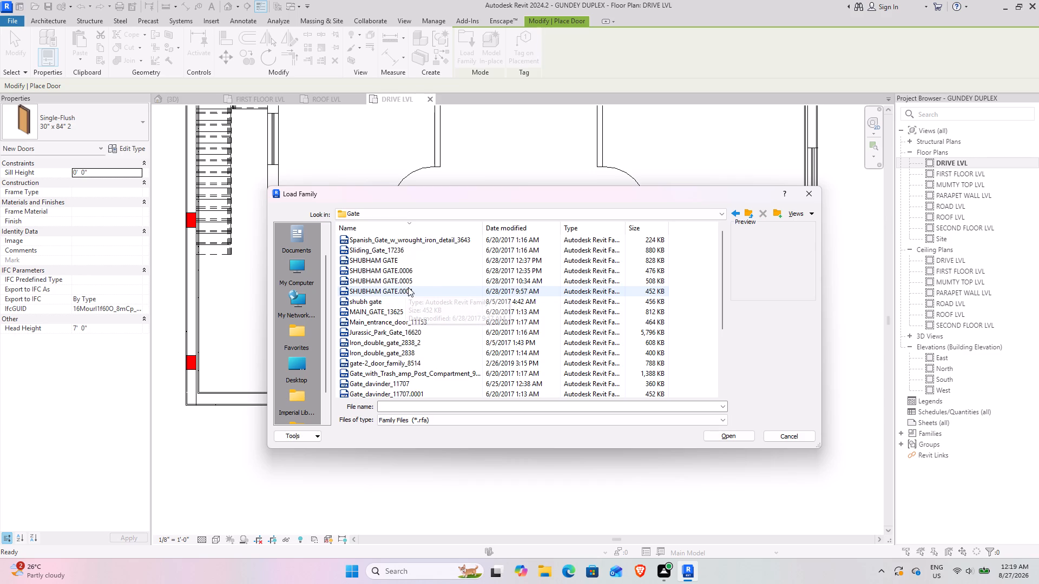
Browse the gate families with enlarged previews for a gate suited to the front boundary wall.
scroll(408, 287, "up", 20, "ctrl")
scroll(408, 287, "up", 1, "ctrl")
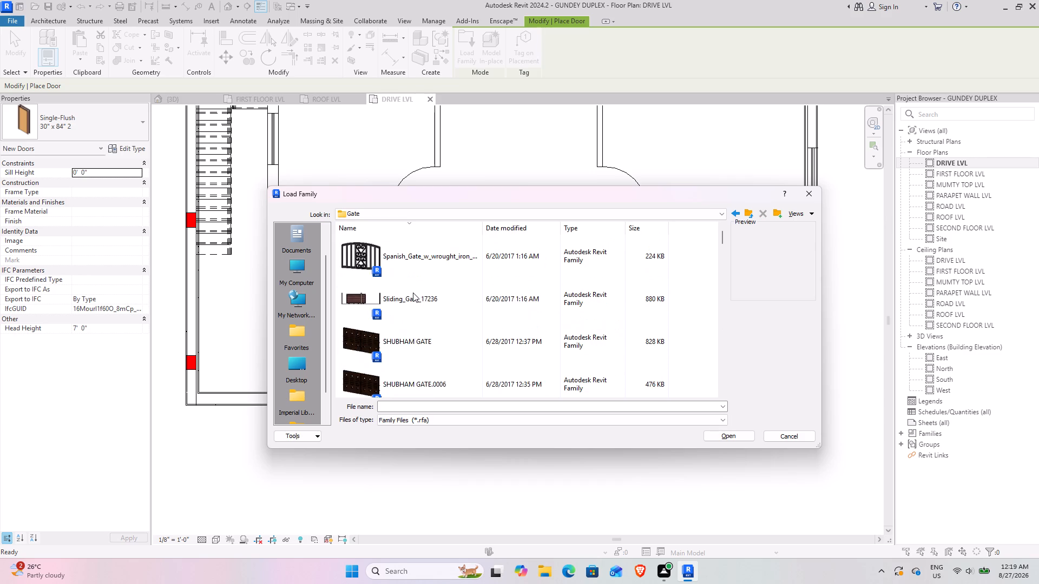
scroll(413, 293, "down", 9)
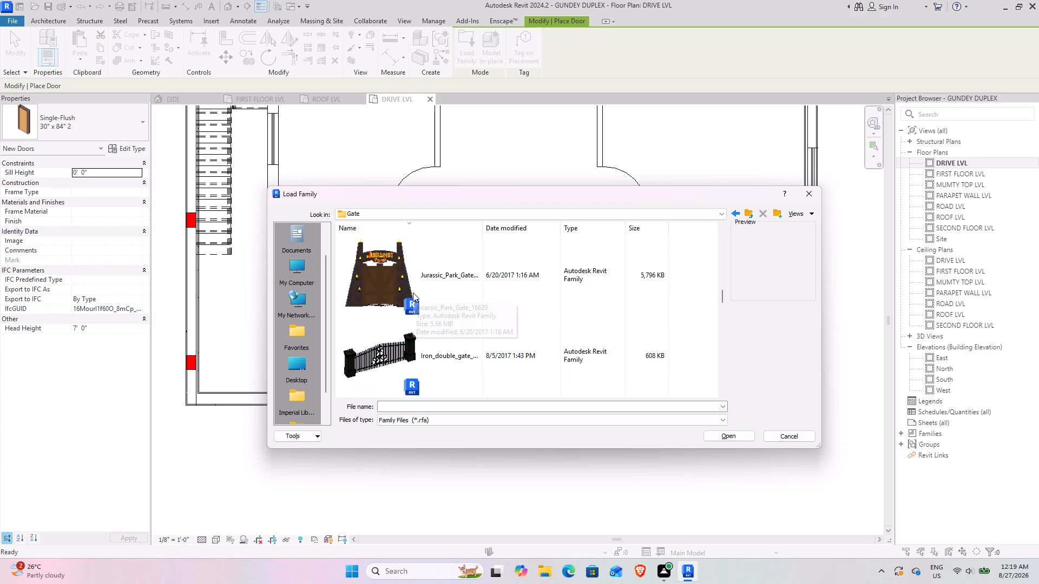
scroll(413, 293, "down", 3)
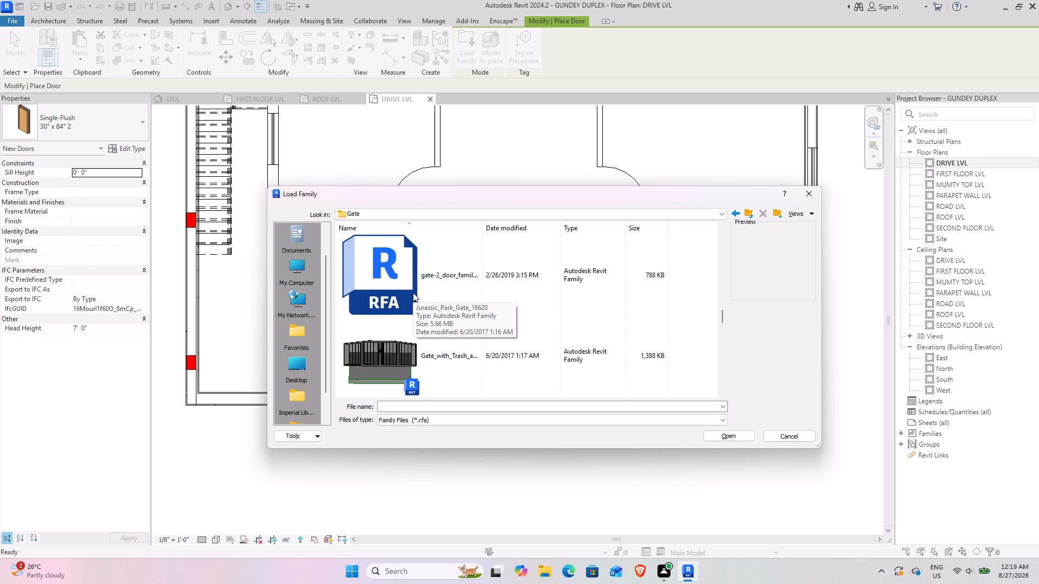
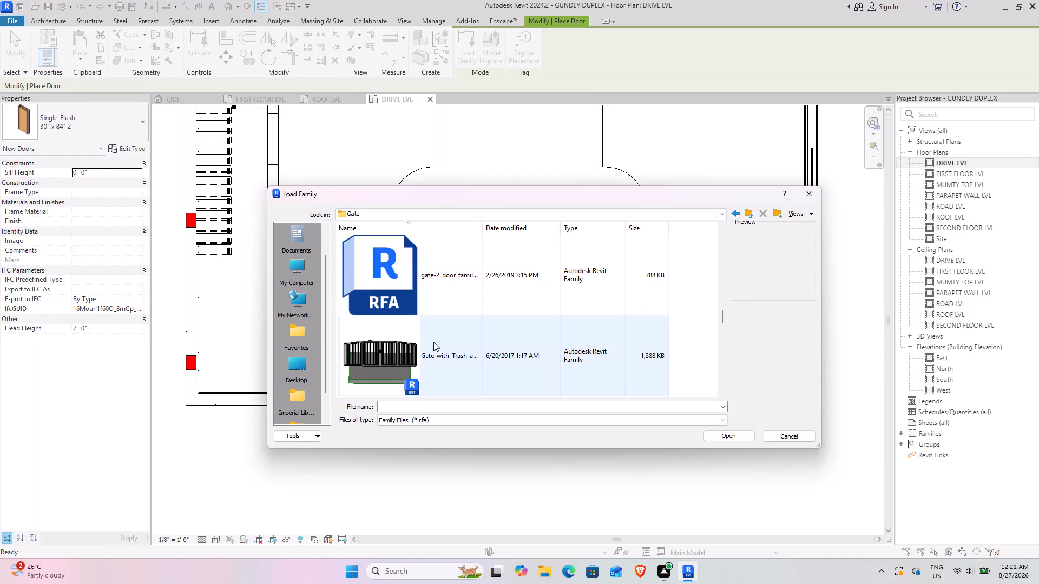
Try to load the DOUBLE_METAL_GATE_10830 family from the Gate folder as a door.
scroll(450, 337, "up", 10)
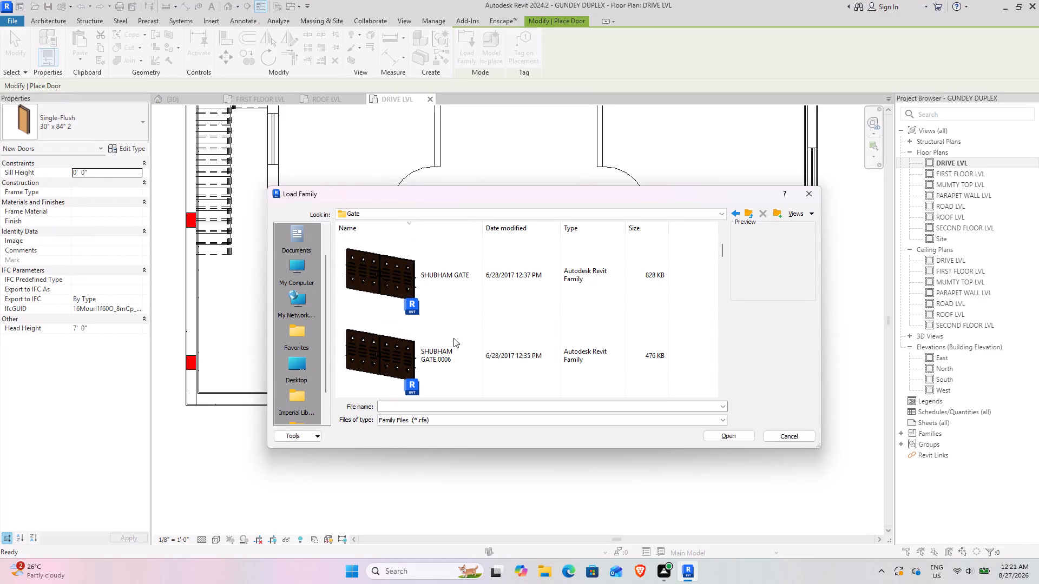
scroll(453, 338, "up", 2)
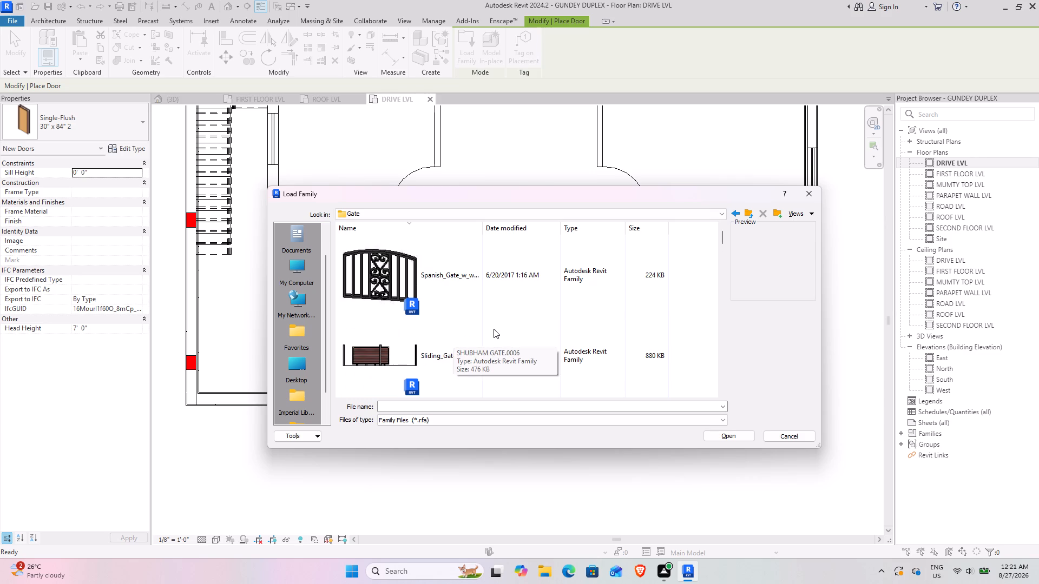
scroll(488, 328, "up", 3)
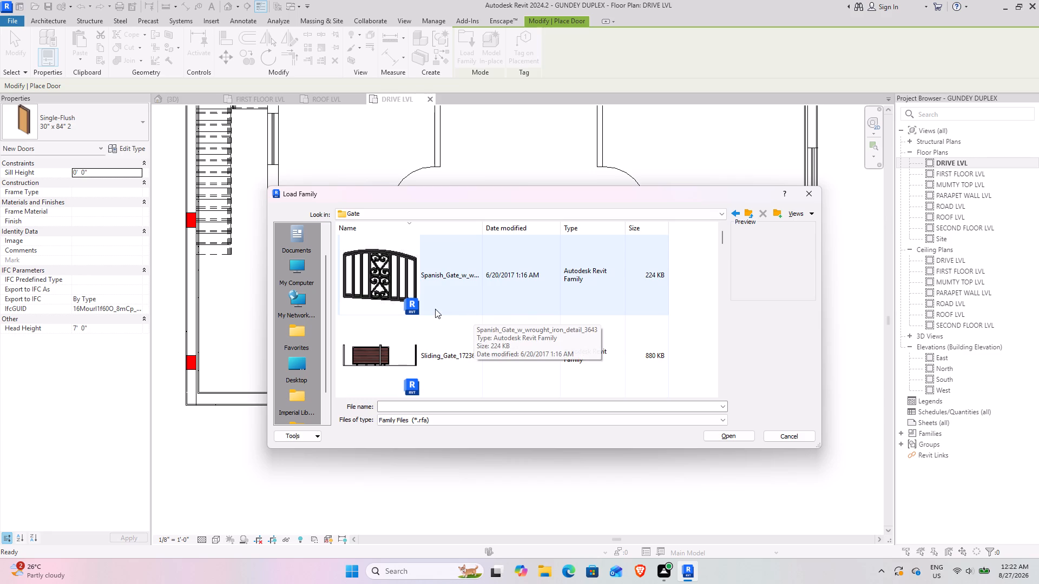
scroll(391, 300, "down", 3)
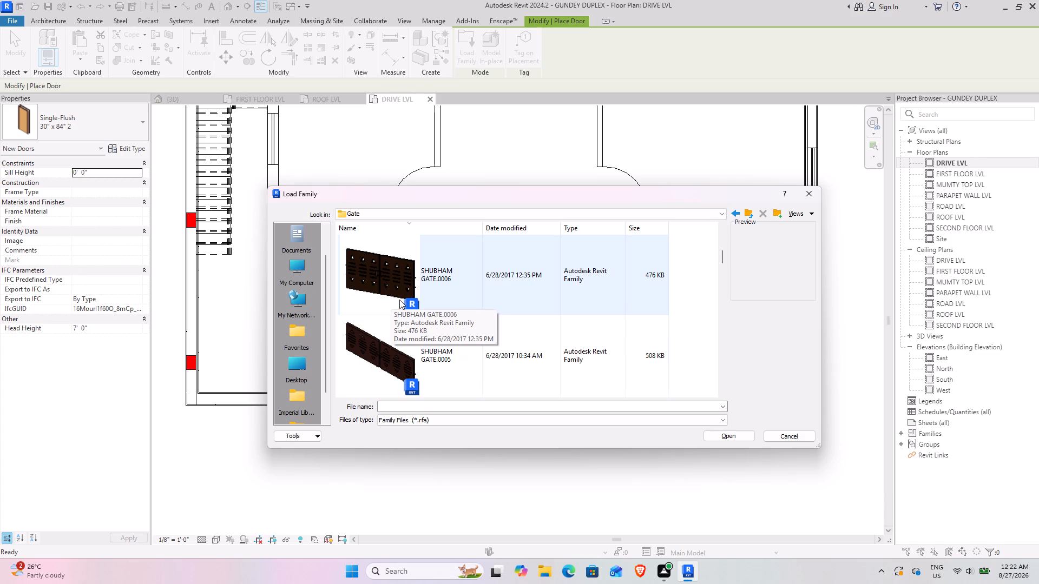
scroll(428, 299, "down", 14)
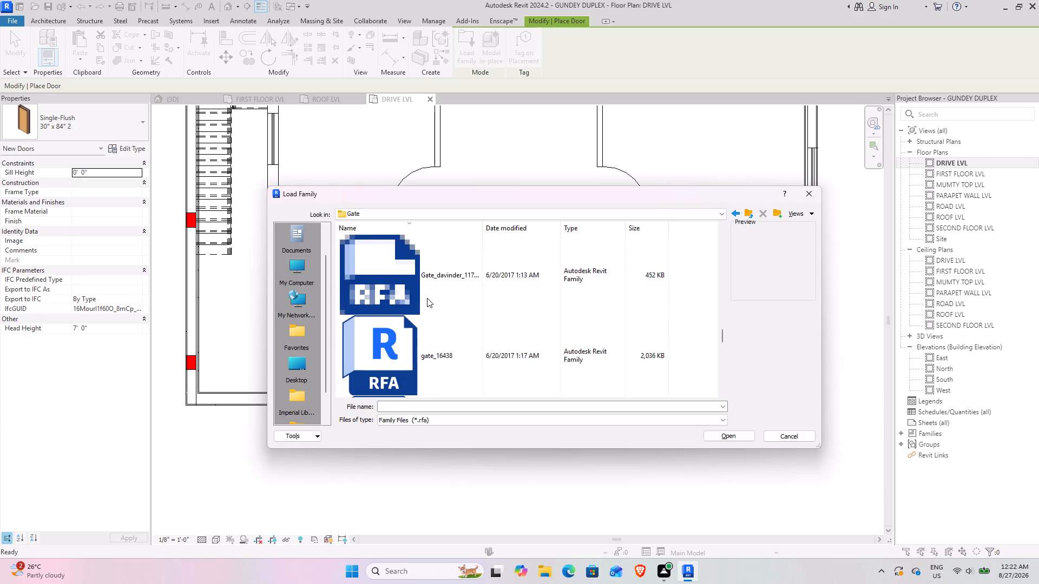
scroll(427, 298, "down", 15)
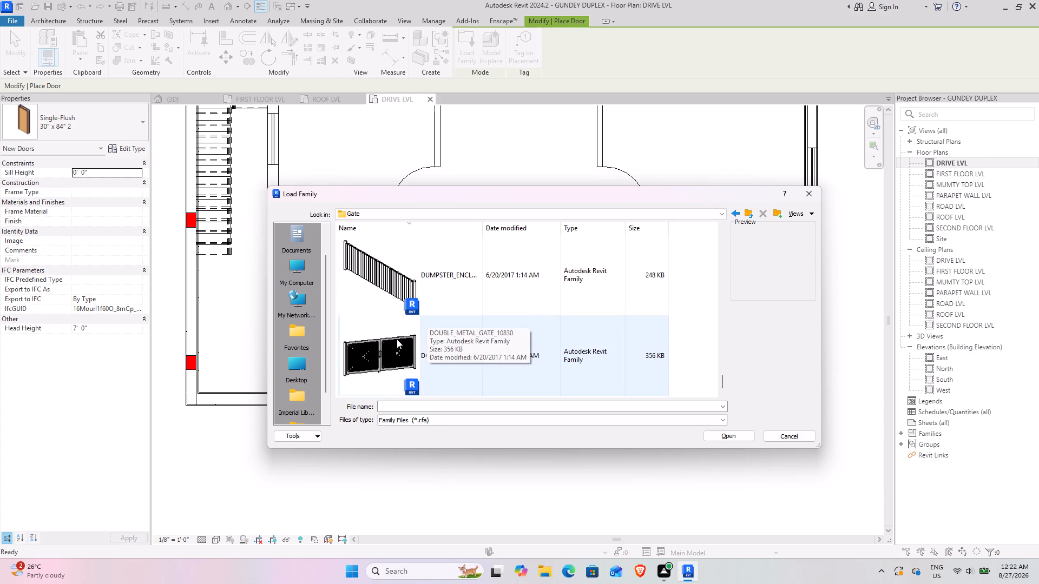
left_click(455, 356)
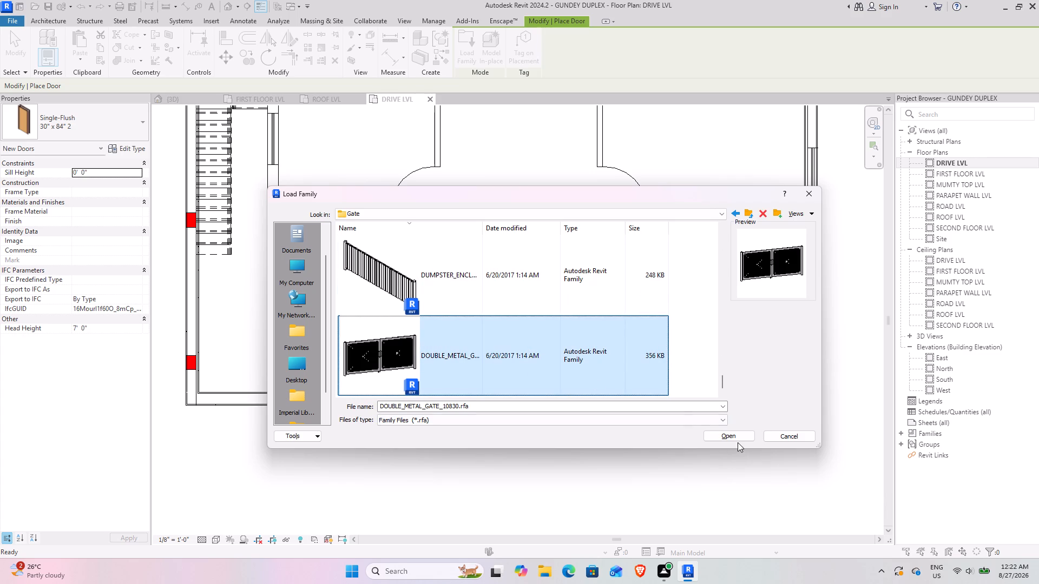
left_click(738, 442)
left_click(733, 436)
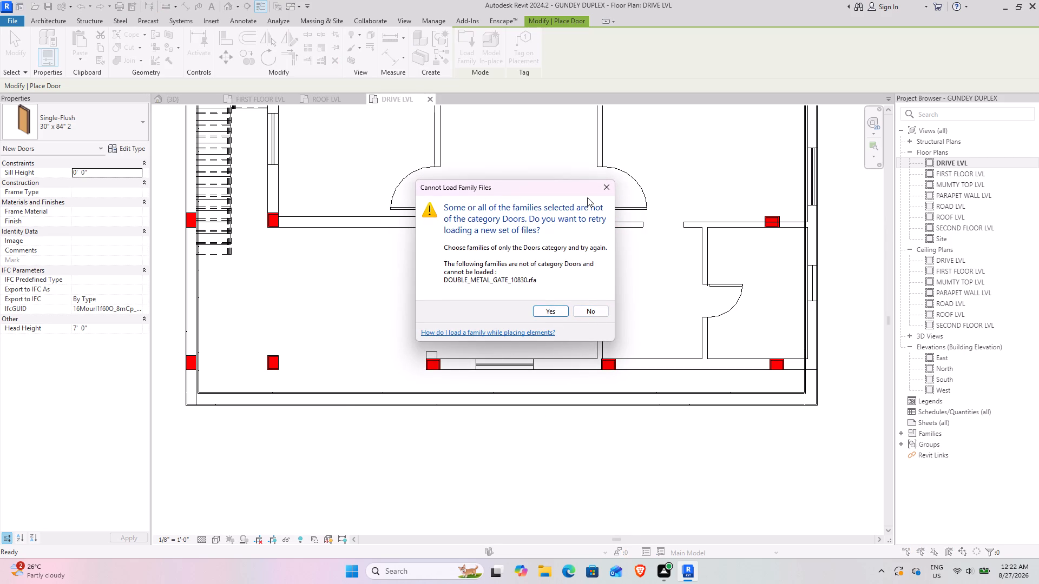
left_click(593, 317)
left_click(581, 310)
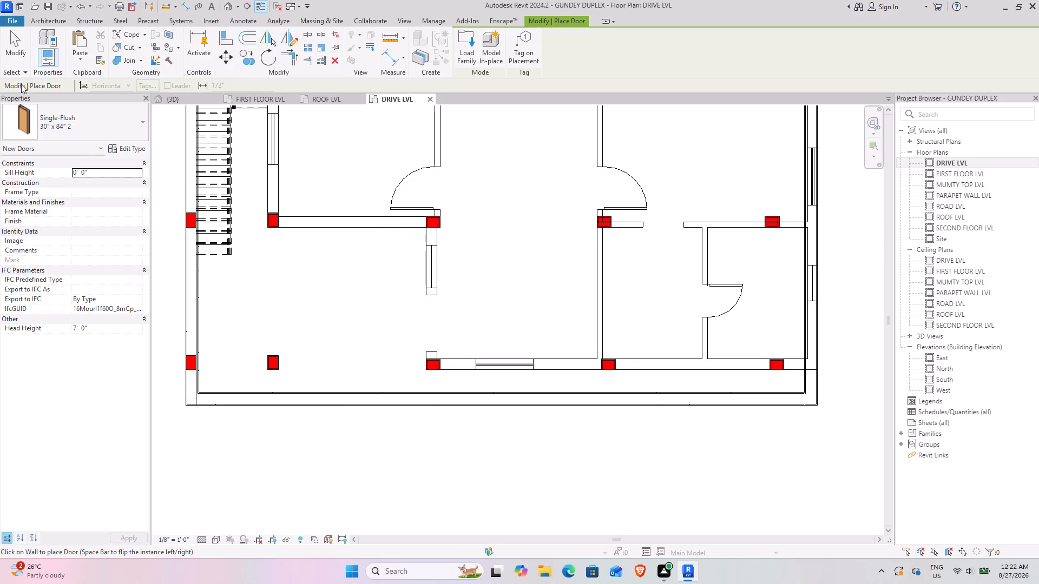
Load the DOUBLE_METAL_GATE_10830 family from the Gate folder as a component.
left_click(43, 21)
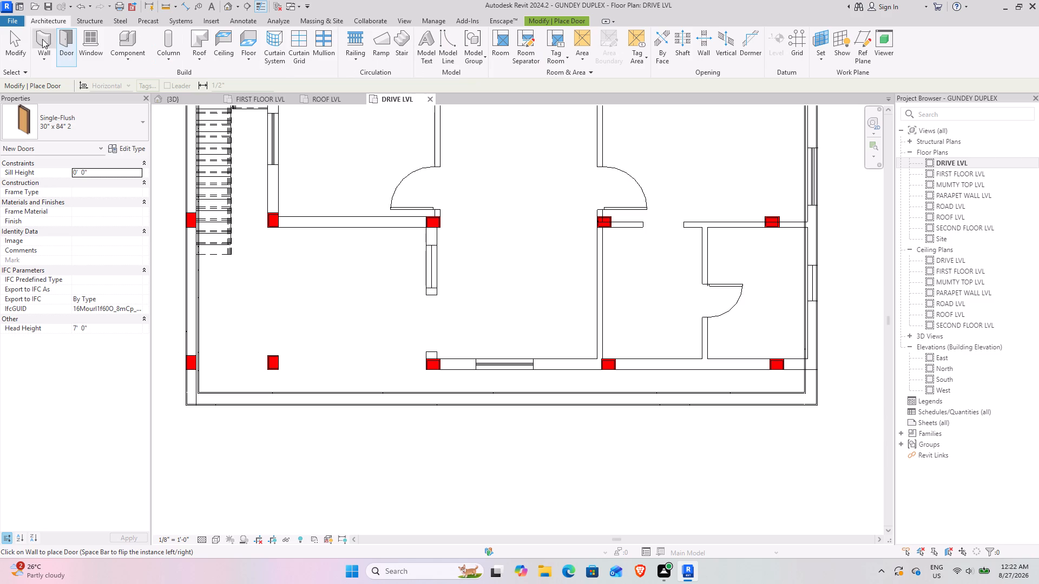
left_click(137, 48)
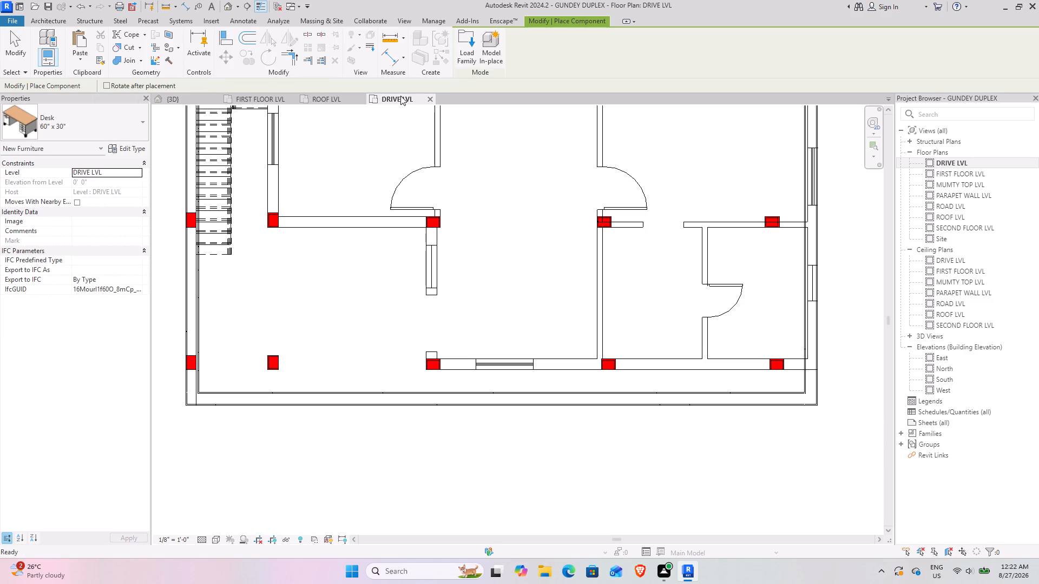
left_click(463, 53)
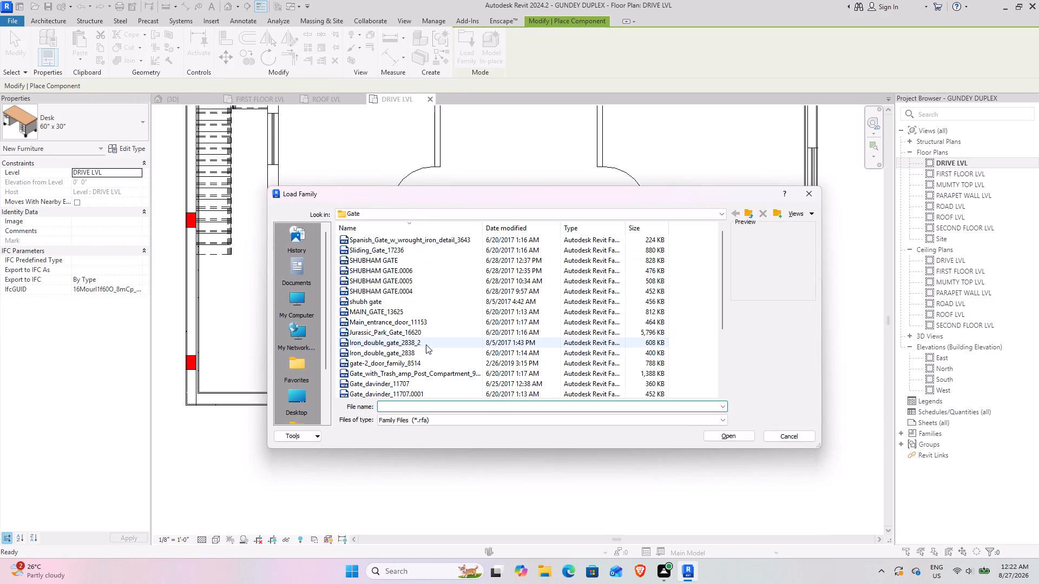
scroll(427, 341, "down", 8)
scroll(413, 413, "up", 4, "ctrl")
scroll(401, 340, "up", 3, "ctrl")
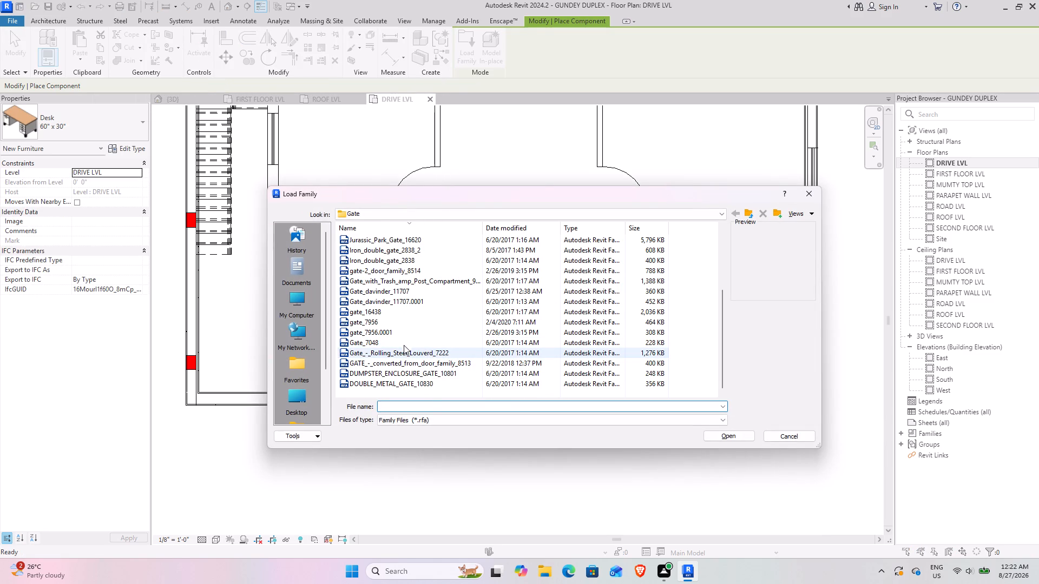
scroll(404, 345, "up", 13, "ctrl")
scroll(410, 351, "down", 7)
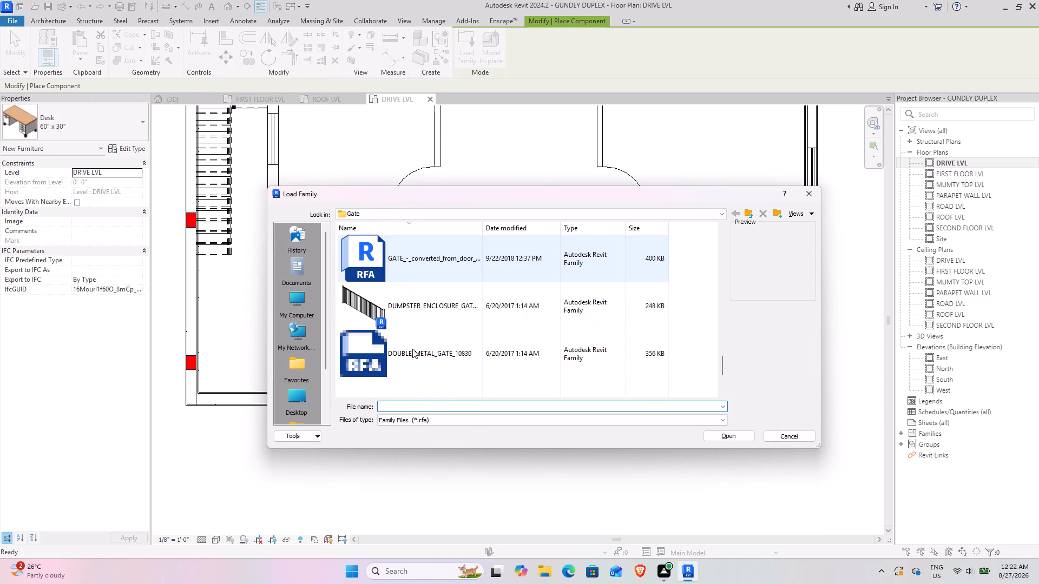
scroll(412, 349, "down", 7)
left_click_drag(429, 352, 429, 357)
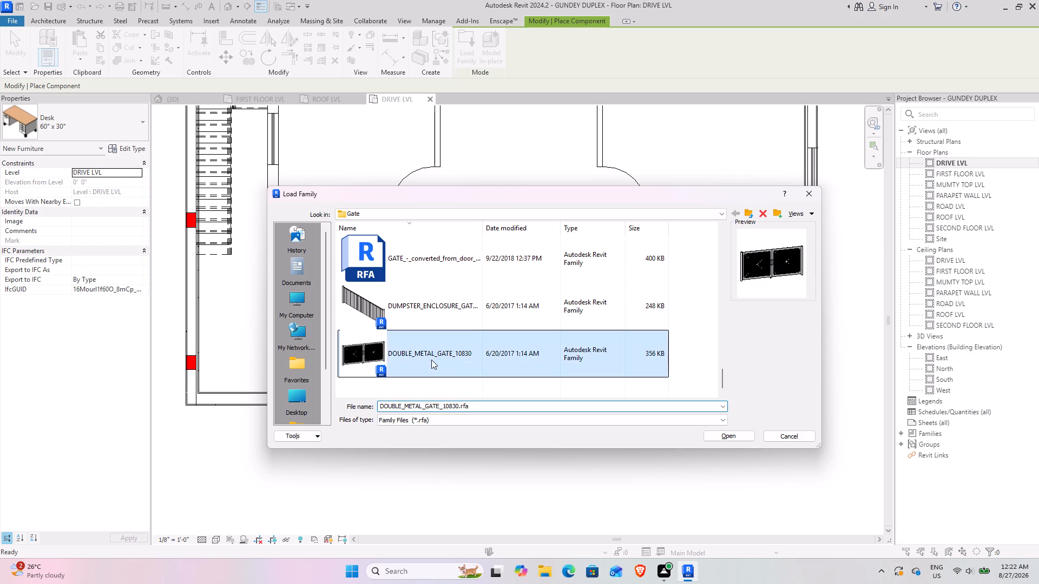
left_click(735, 435)
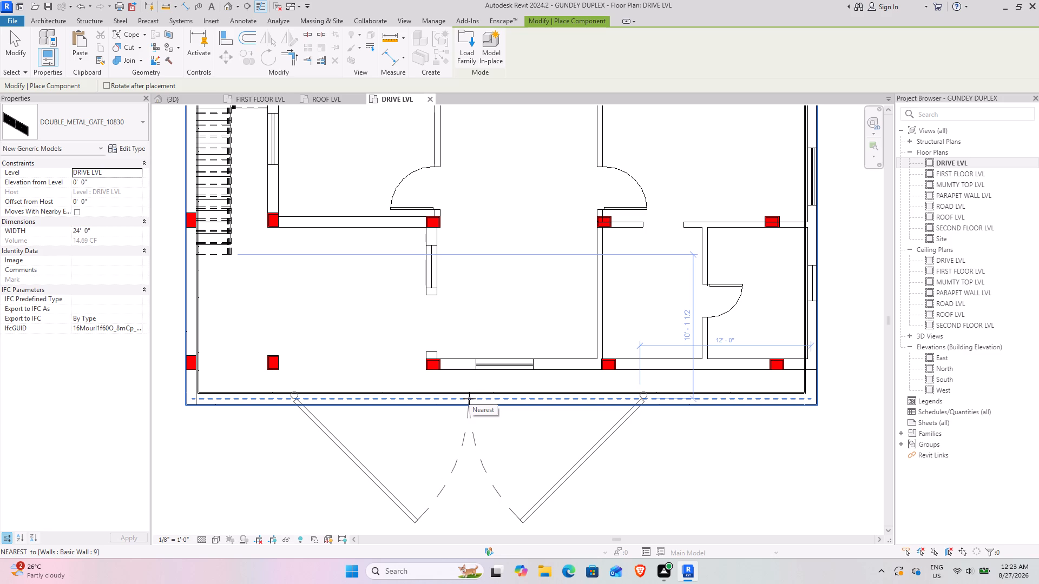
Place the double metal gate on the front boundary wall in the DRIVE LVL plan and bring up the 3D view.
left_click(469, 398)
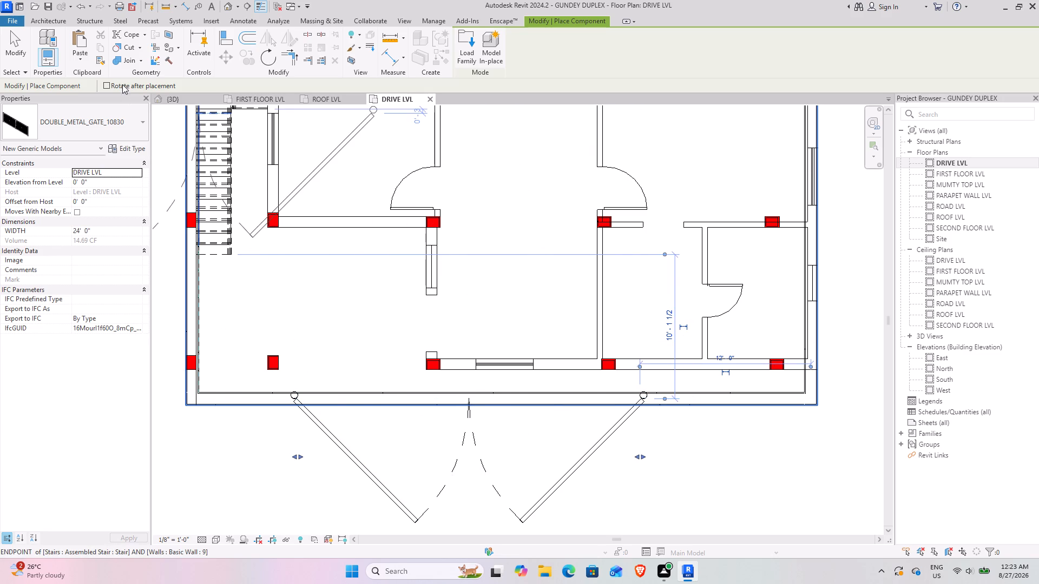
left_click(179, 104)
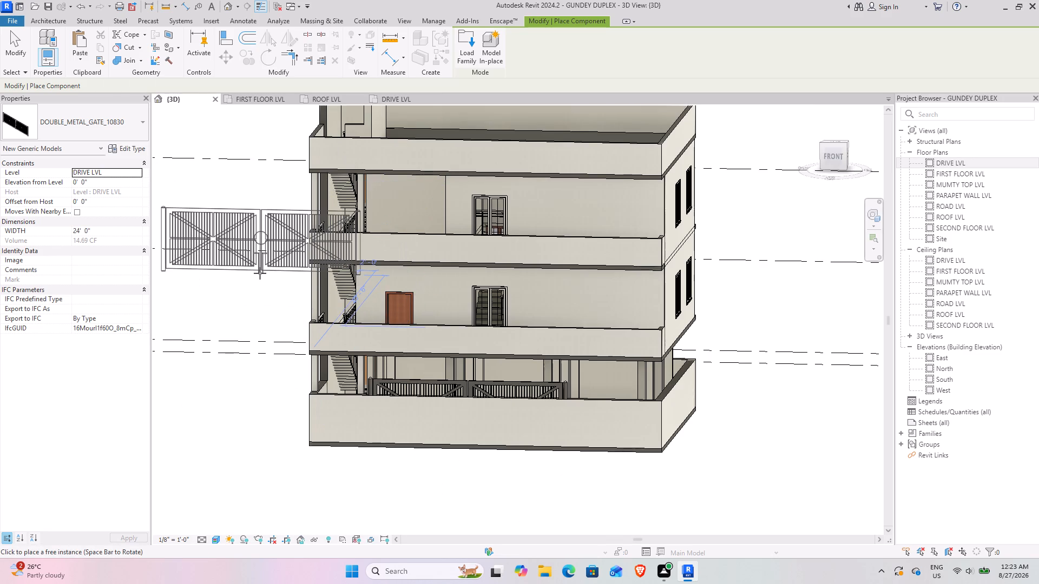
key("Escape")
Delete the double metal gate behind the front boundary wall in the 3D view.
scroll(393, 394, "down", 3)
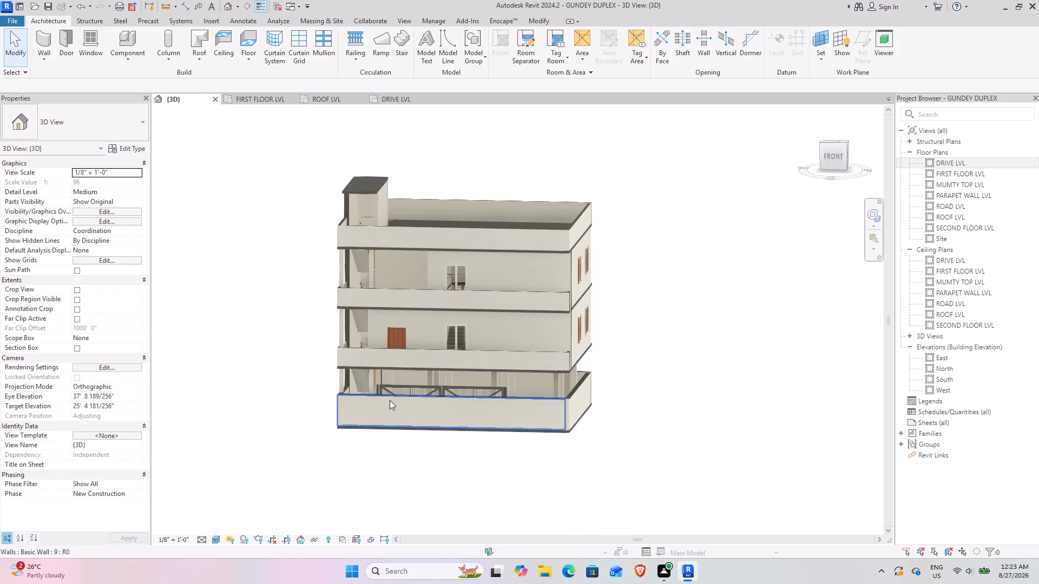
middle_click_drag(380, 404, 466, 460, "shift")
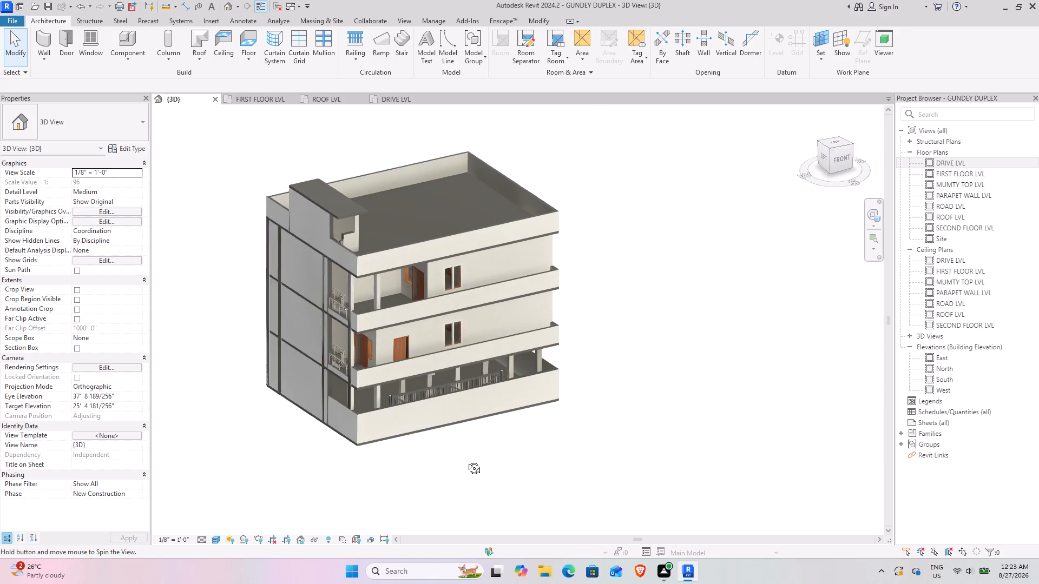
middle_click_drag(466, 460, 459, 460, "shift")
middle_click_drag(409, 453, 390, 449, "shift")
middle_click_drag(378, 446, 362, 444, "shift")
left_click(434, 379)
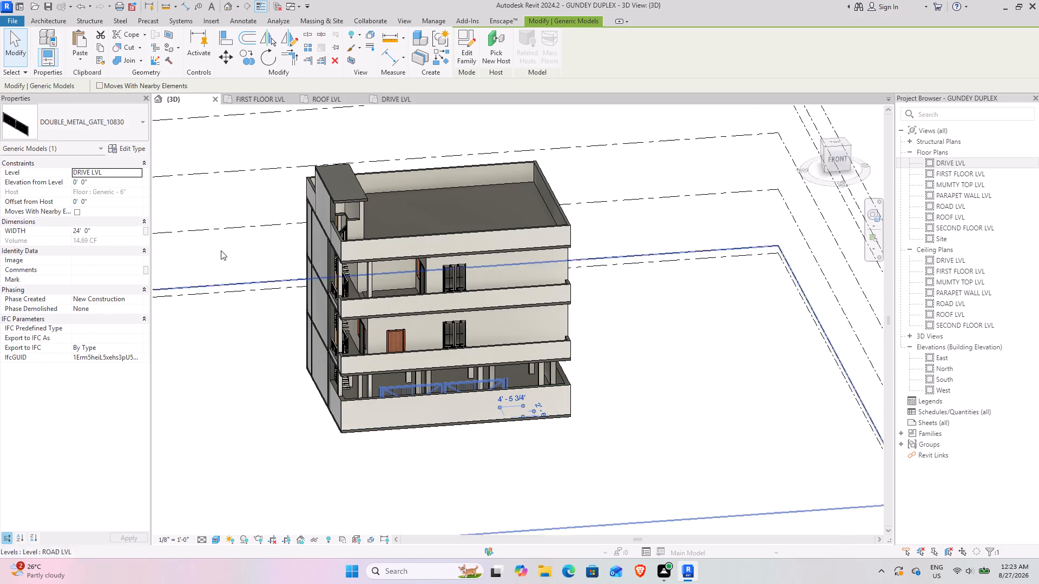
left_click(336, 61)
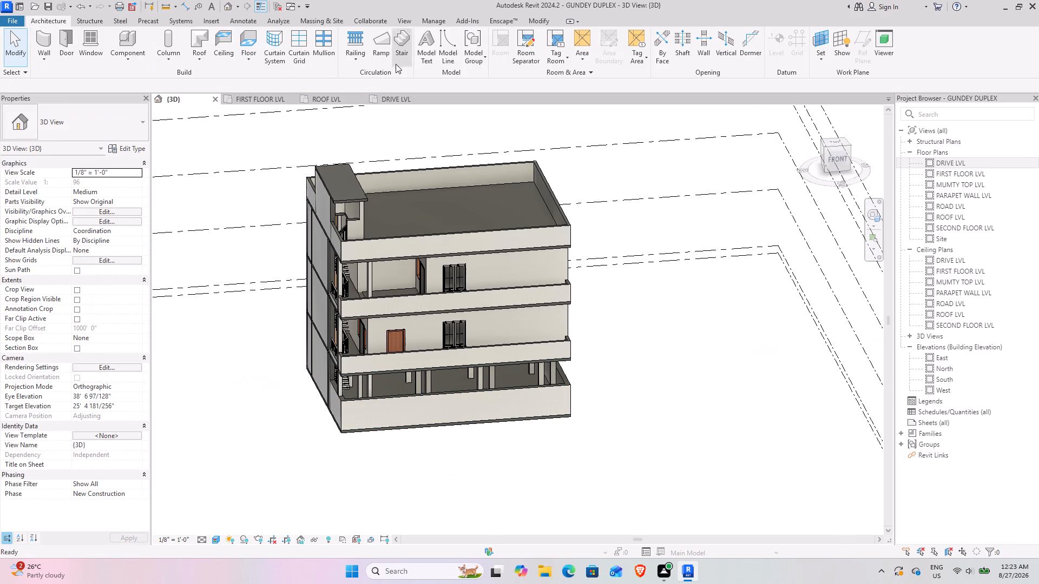
Load the gate_7956.0001 family from the Gate folder as a component.
left_click(139, 47)
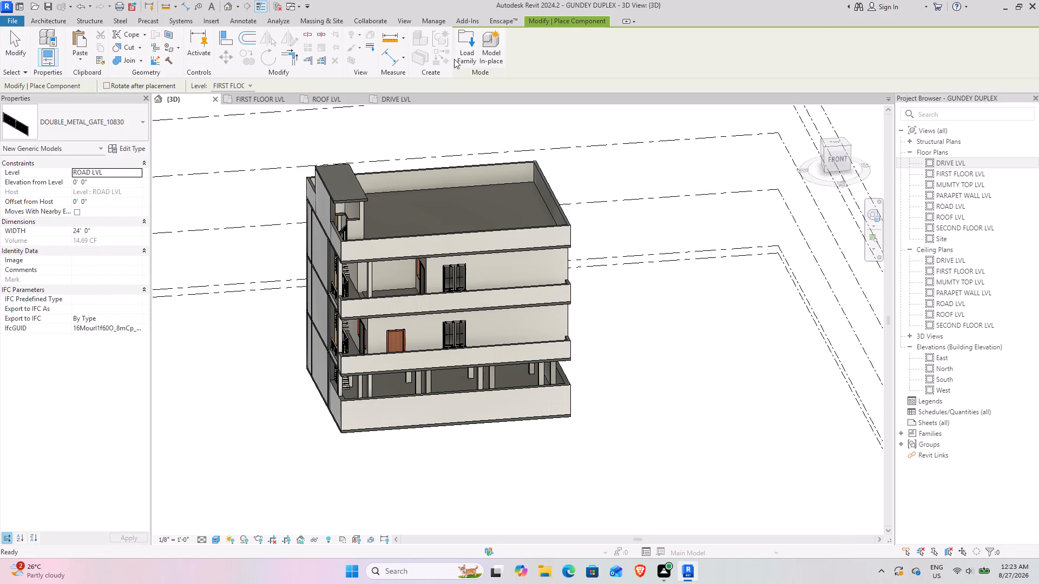
left_click(458, 55)
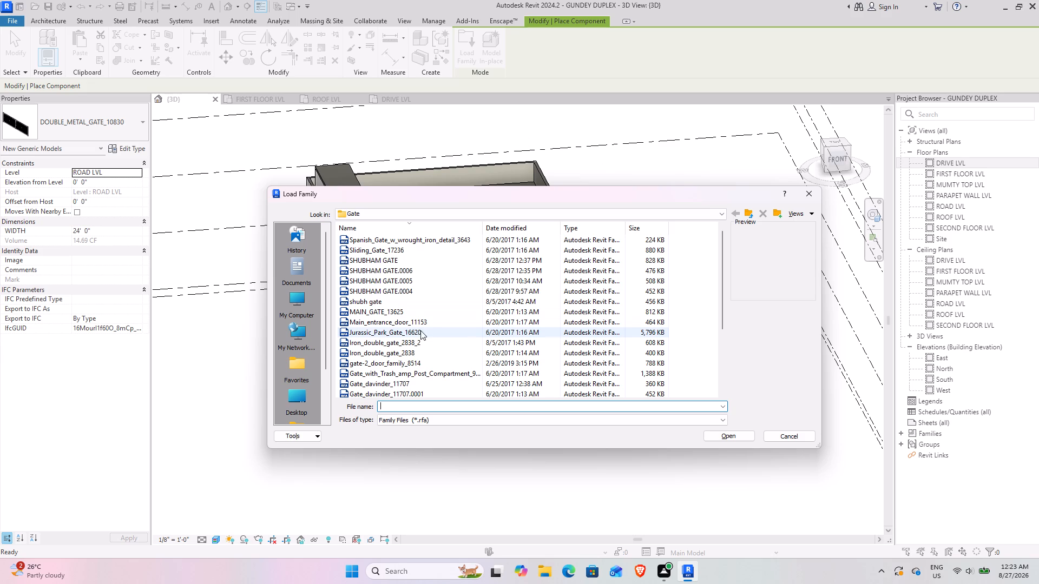
scroll(417, 330, "up", 18, "ctrl")
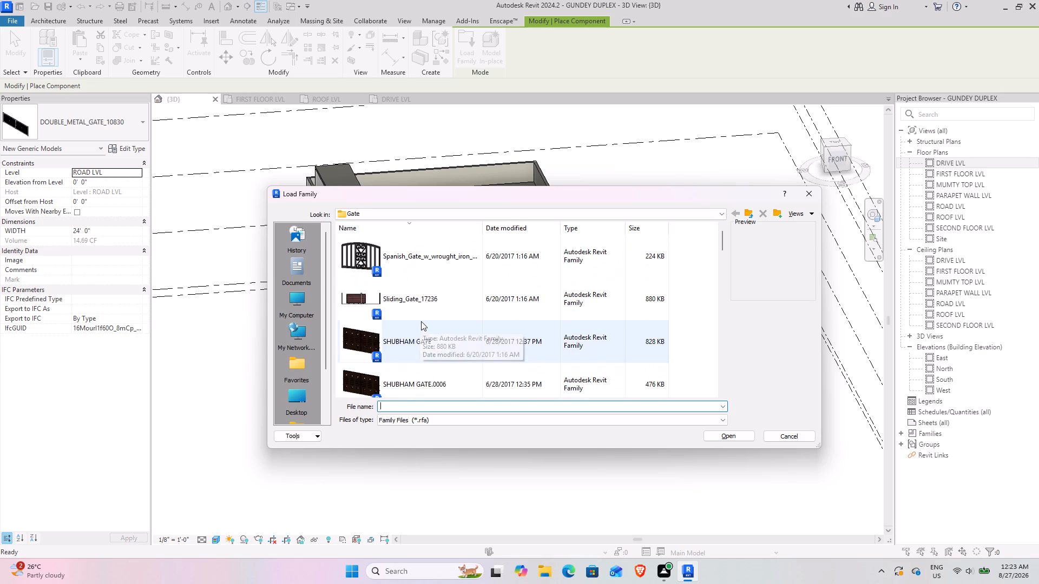
scroll(426, 317, "down", 1)
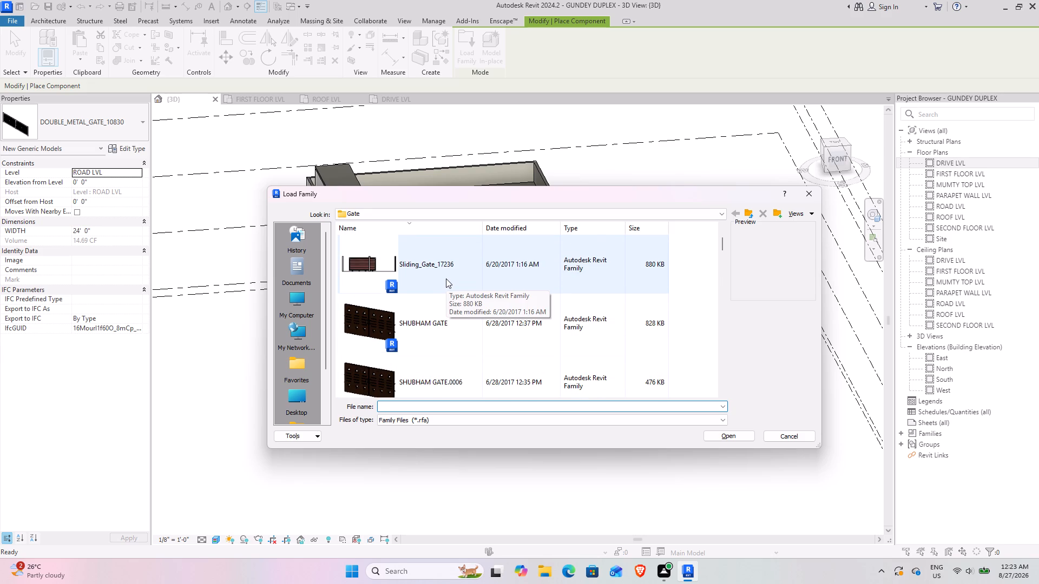
left_click(453, 277)
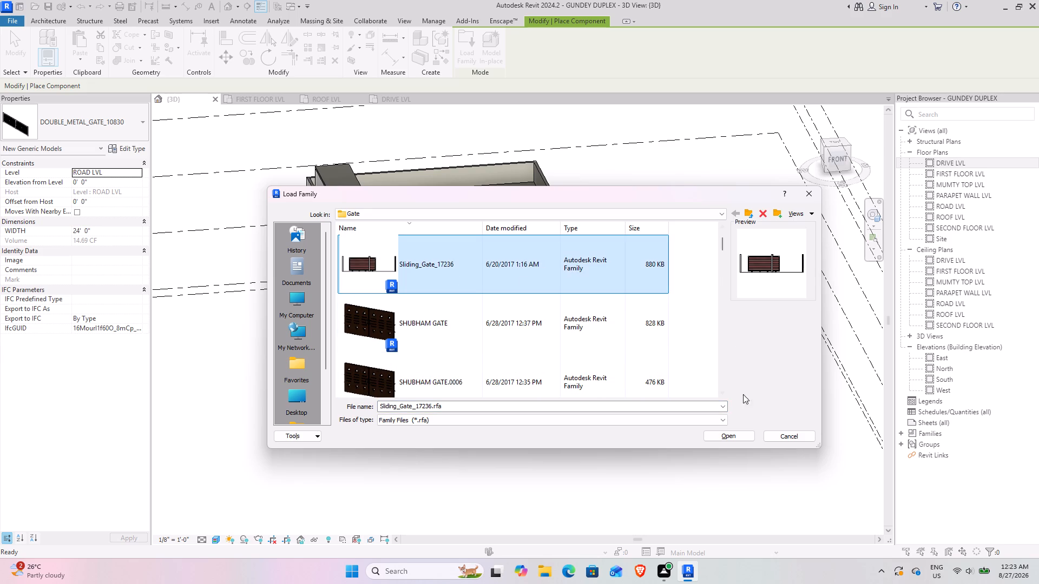
scroll(475, 290, "down", 2)
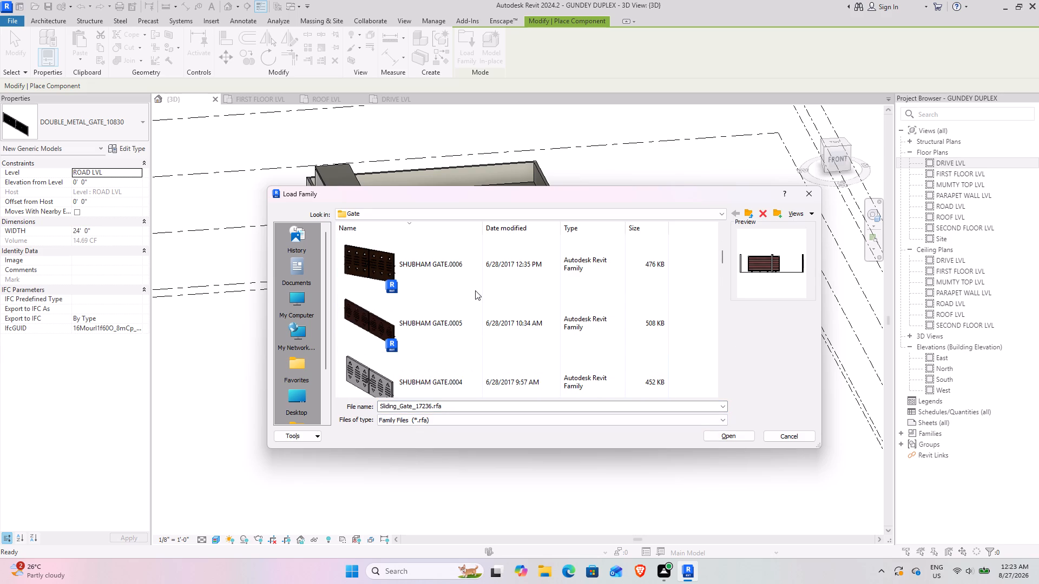
scroll(459, 321, "down", 3)
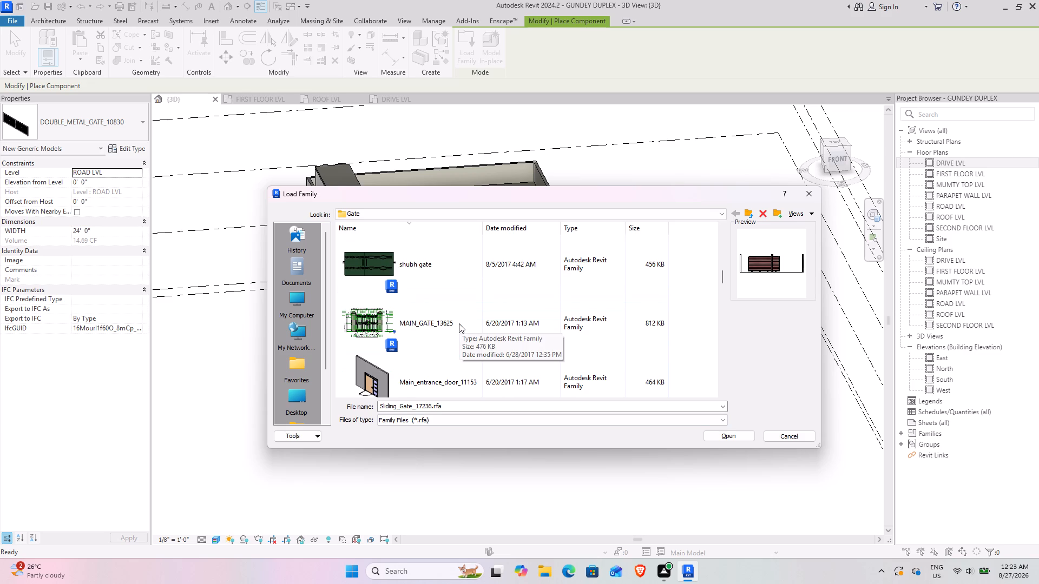
scroll(459, 323, "down", 3)
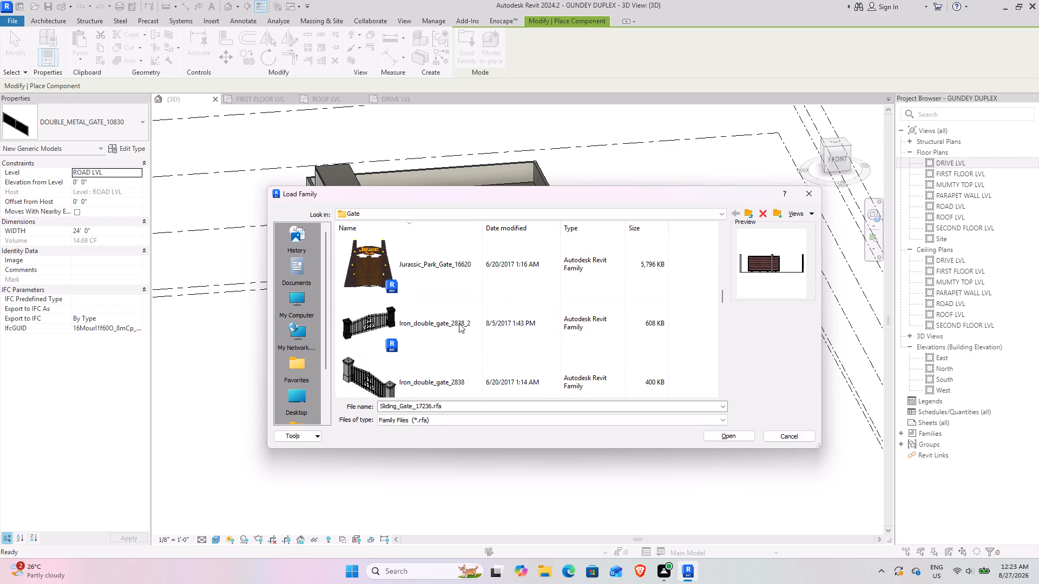
scroll(399, 312, "down", 2)
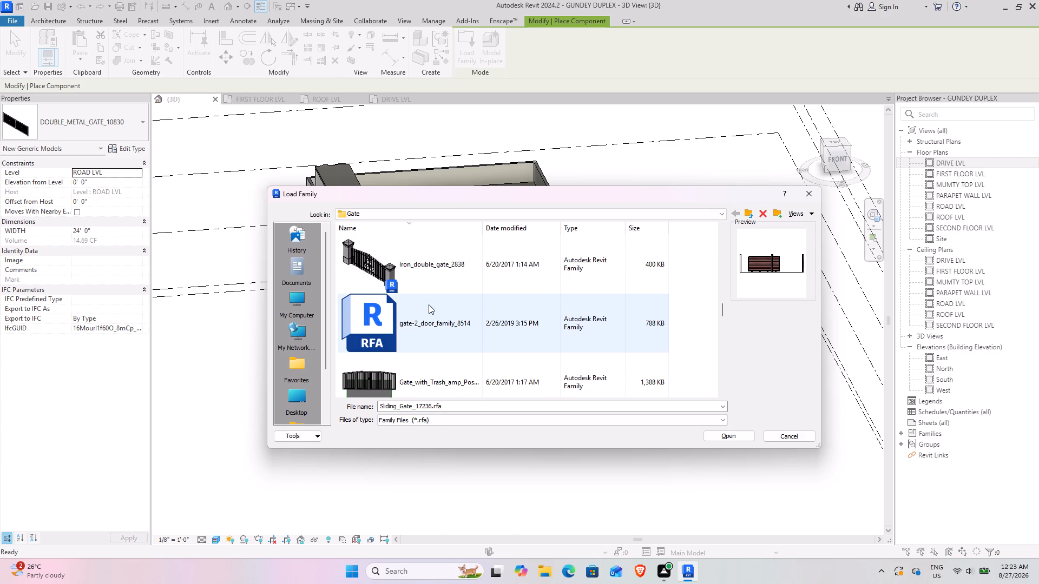
scroll(432, 306, "down", 2)
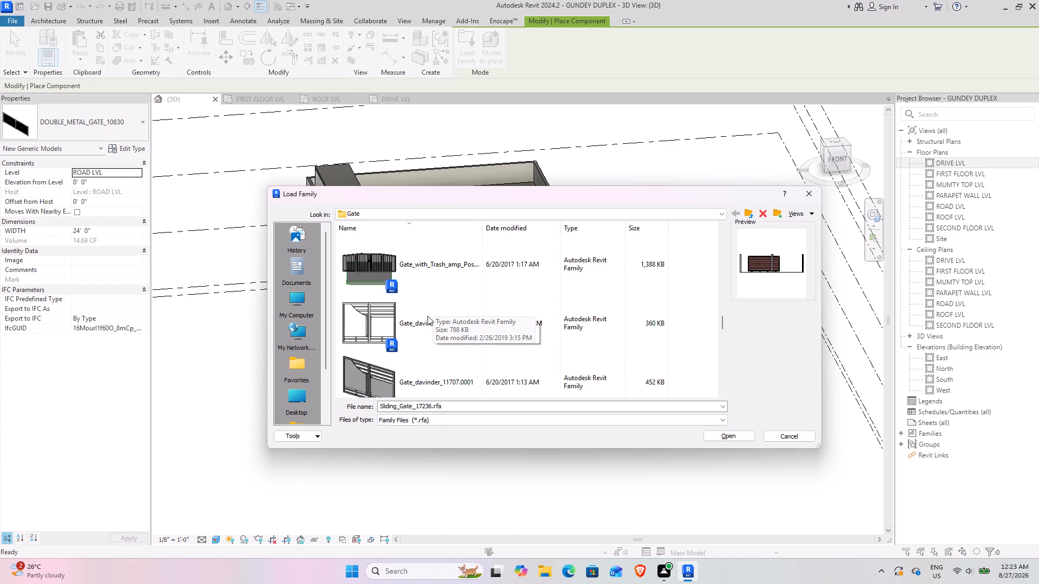
scroll(428, 316, "down", 2)
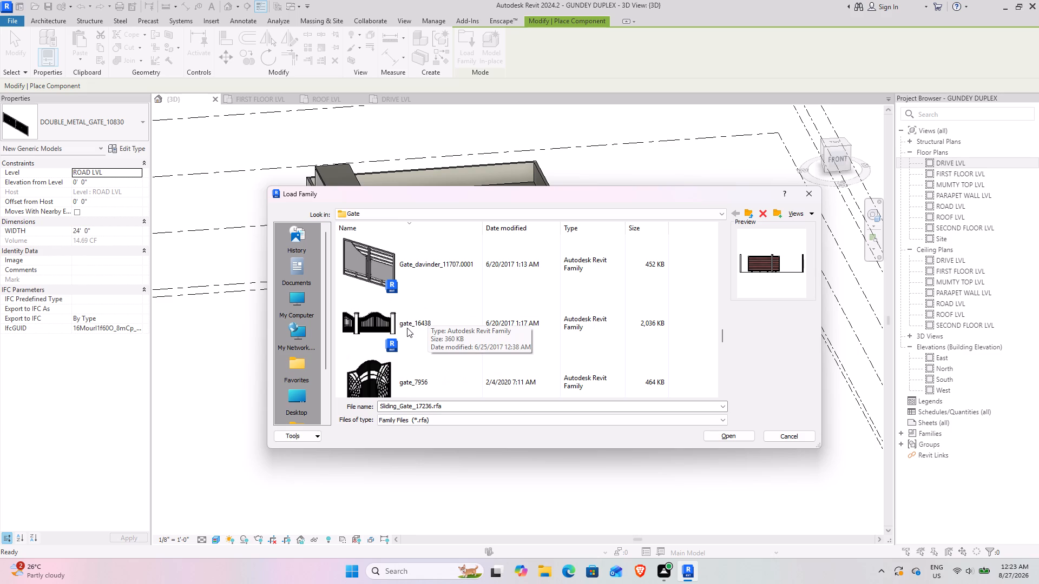
scroll(407, 328, "down", 1)
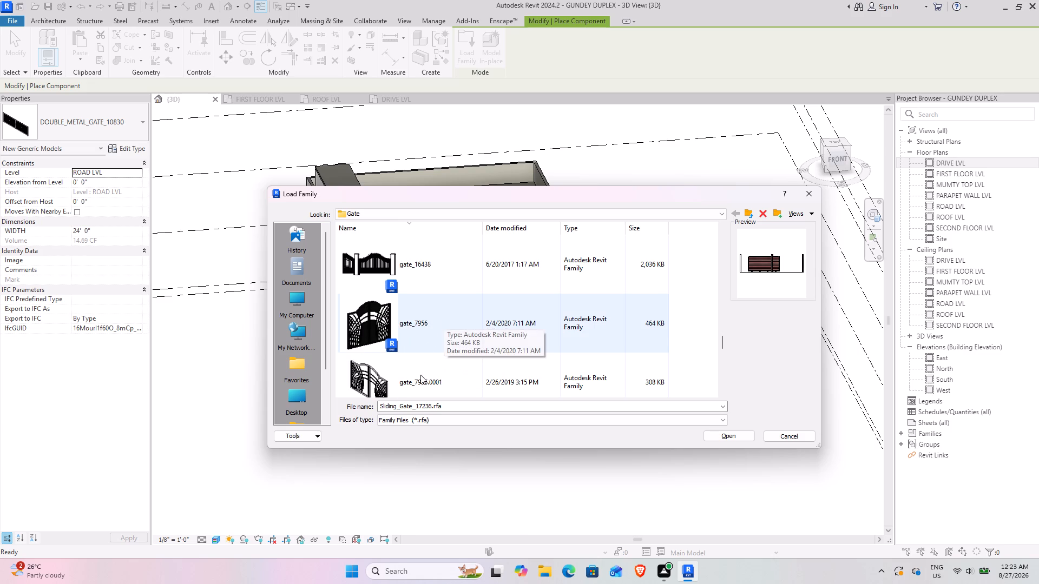
left_click(420, 376)
left_click(711, 435)
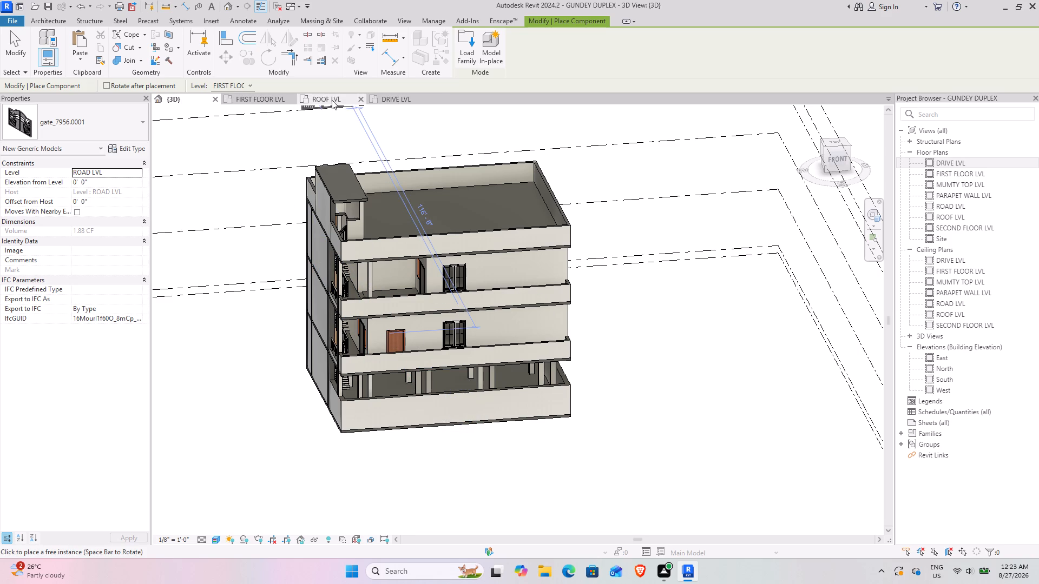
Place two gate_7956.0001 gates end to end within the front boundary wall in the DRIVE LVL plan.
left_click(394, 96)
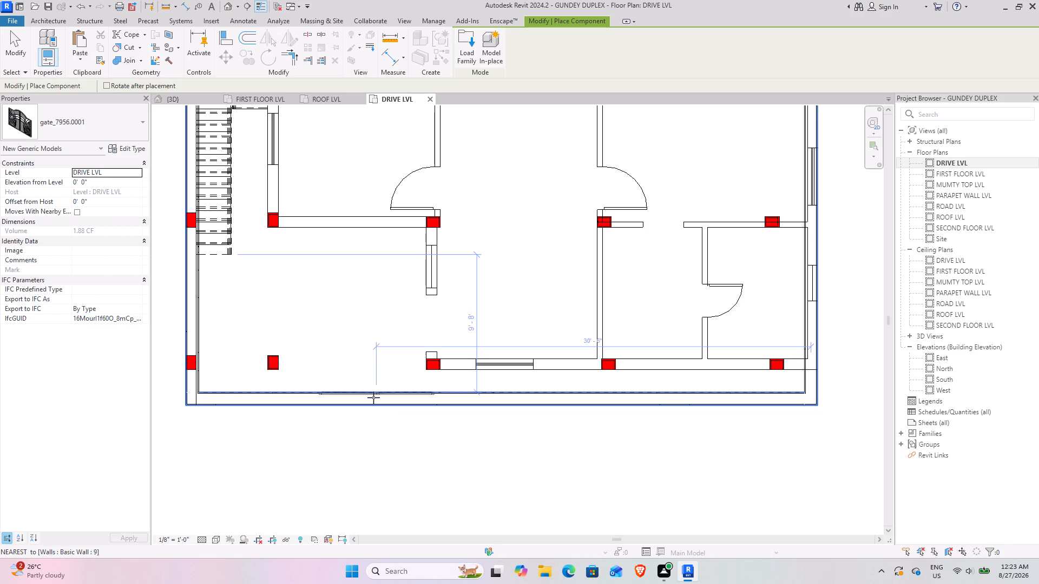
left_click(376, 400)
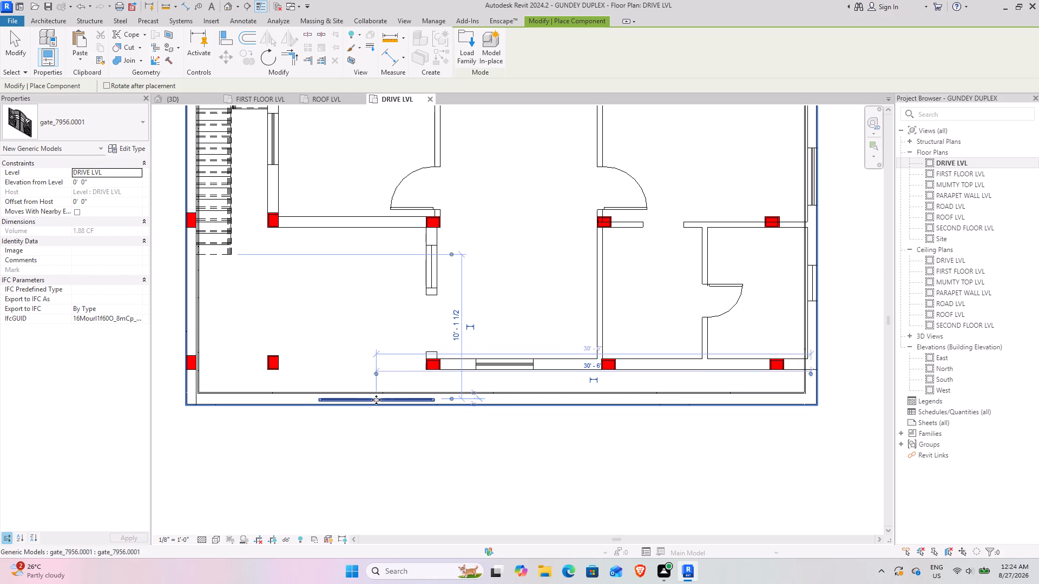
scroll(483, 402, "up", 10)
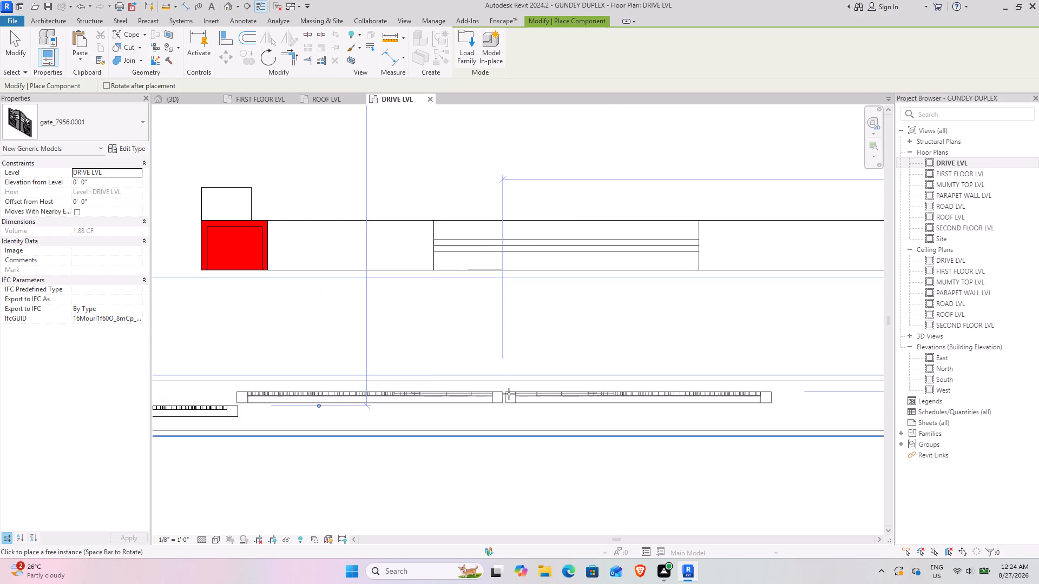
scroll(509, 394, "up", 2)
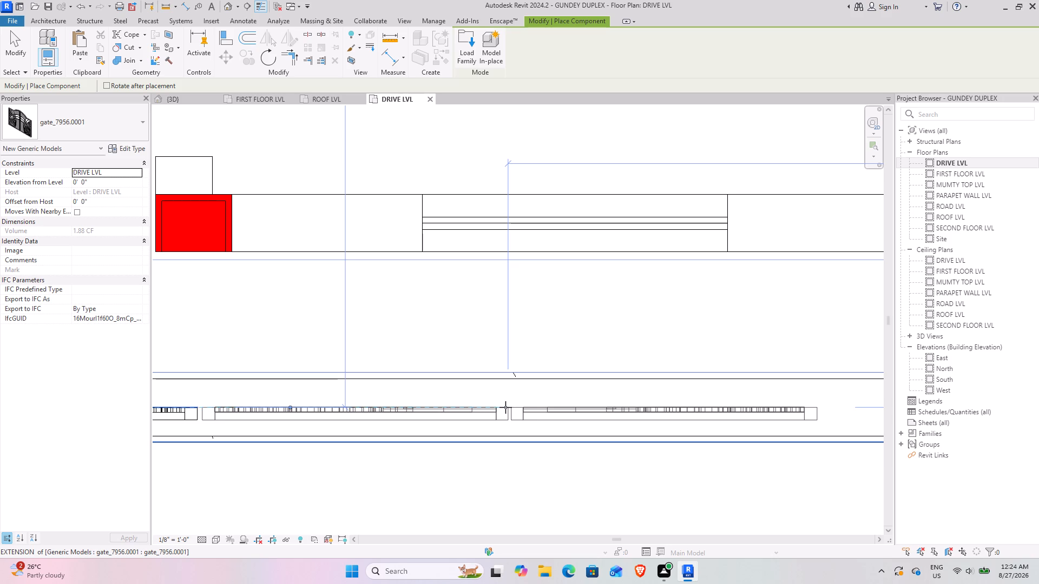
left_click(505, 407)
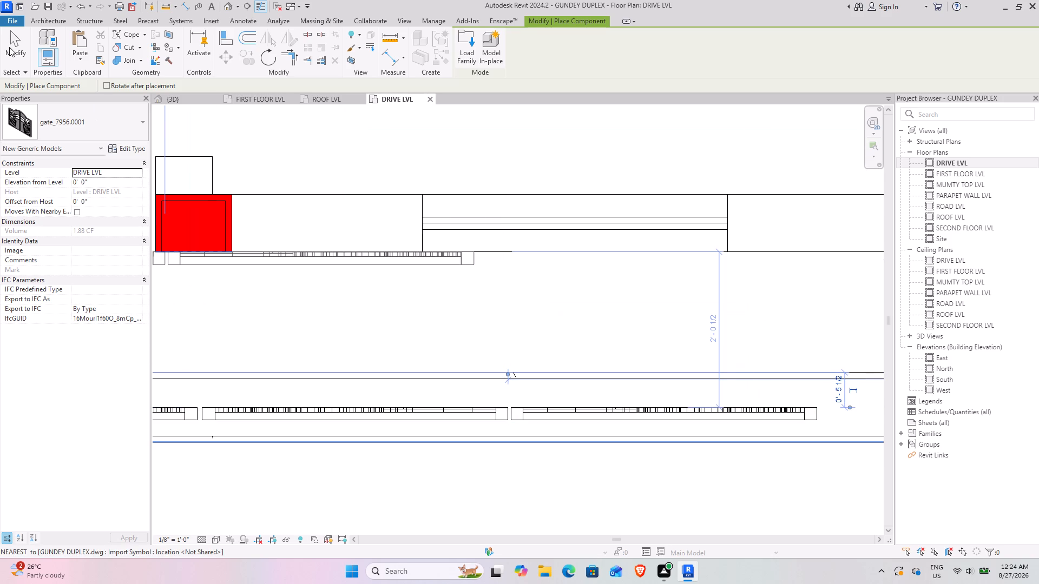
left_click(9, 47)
Temporarily hide the front boundary wall in the 3D view and examine the two placed gates.
left_click(176, 96)
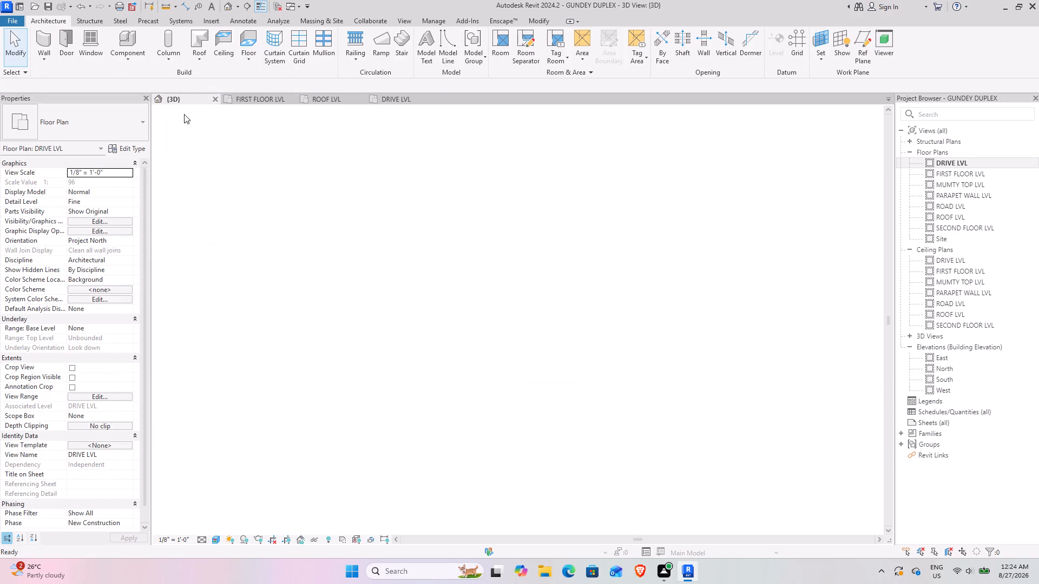
middle_click_drag(409, 416, 452, 406, "ctrl")
middle_click_drag(449, 405, 431, 485, "shift")
scroll(429, 362, "up", 2)
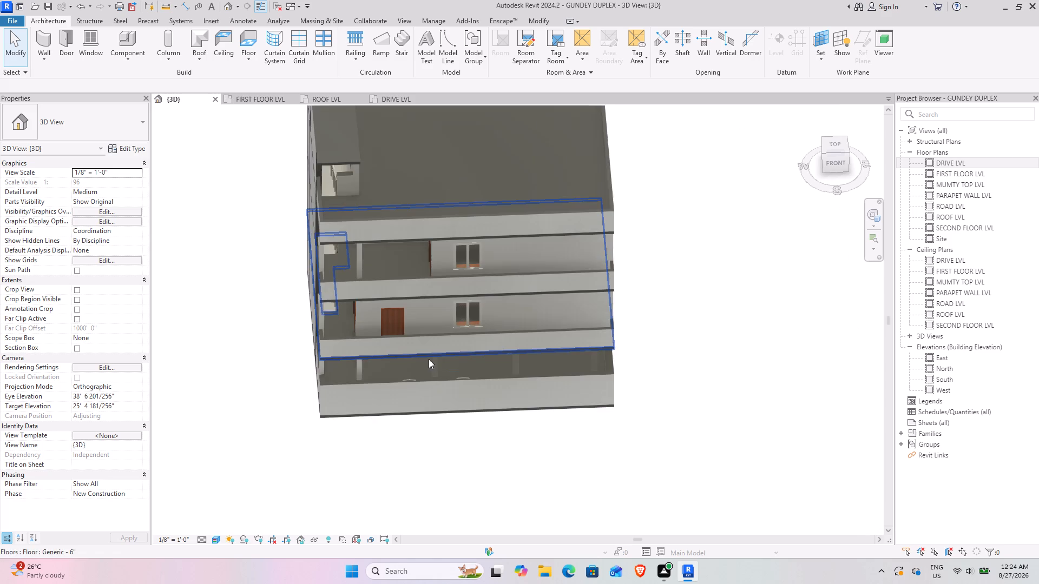
scroll(429, 359, "up", 4)
left_click(504, 373)
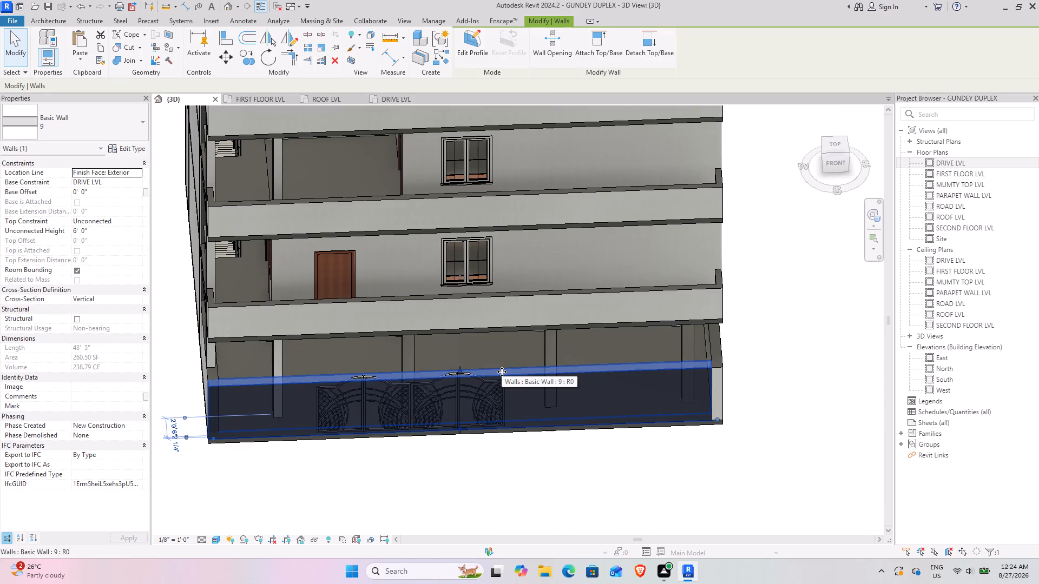
type("hh")
scroll(419, 399, "up", 4)
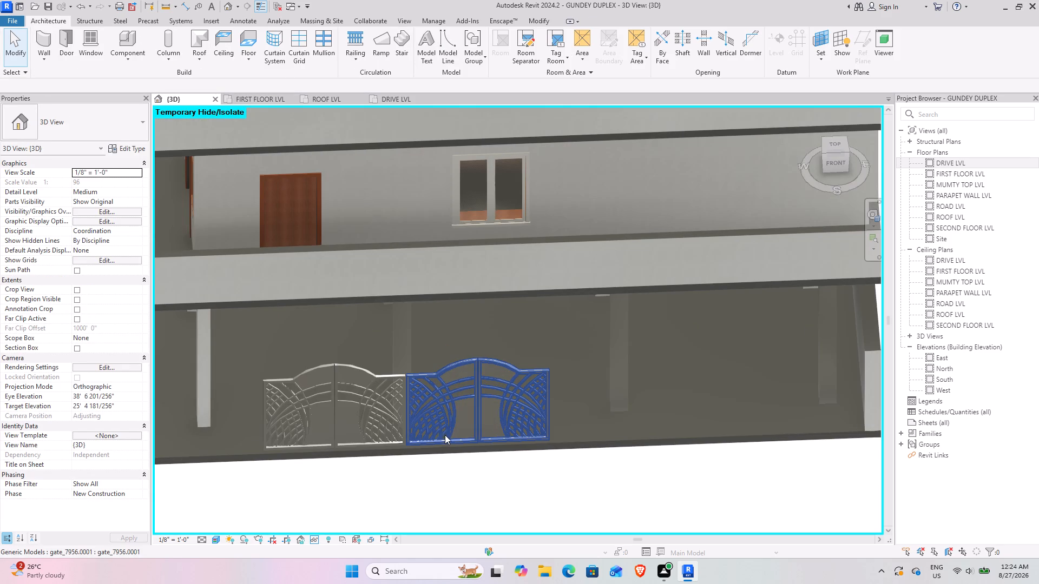
middle_click_drag(423, 437, 413, 335, "shift")
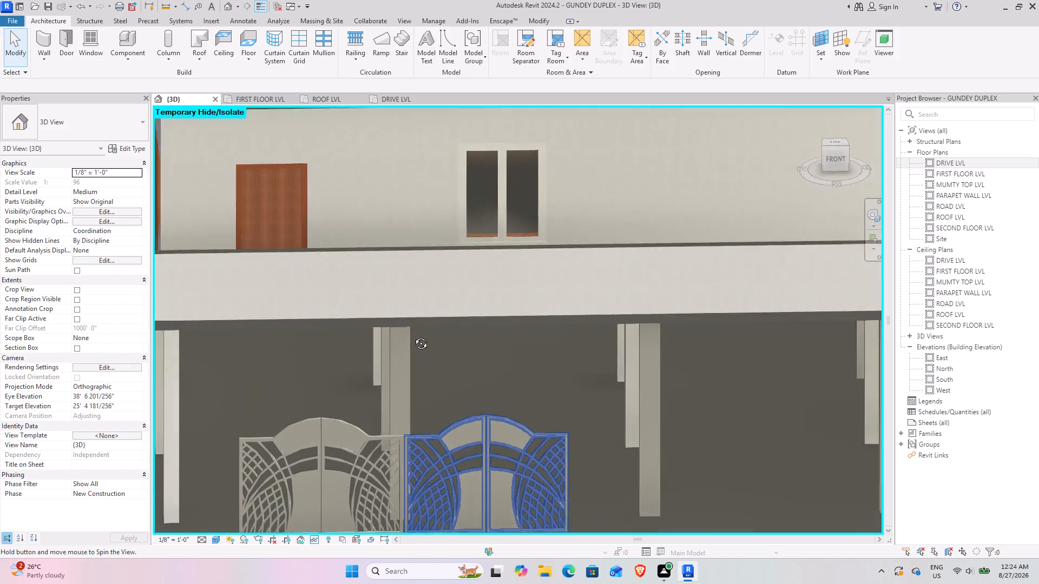
middle_click_drag(413, 335, 399, 389, "shift")
scroll(395, 388, "down", 3)
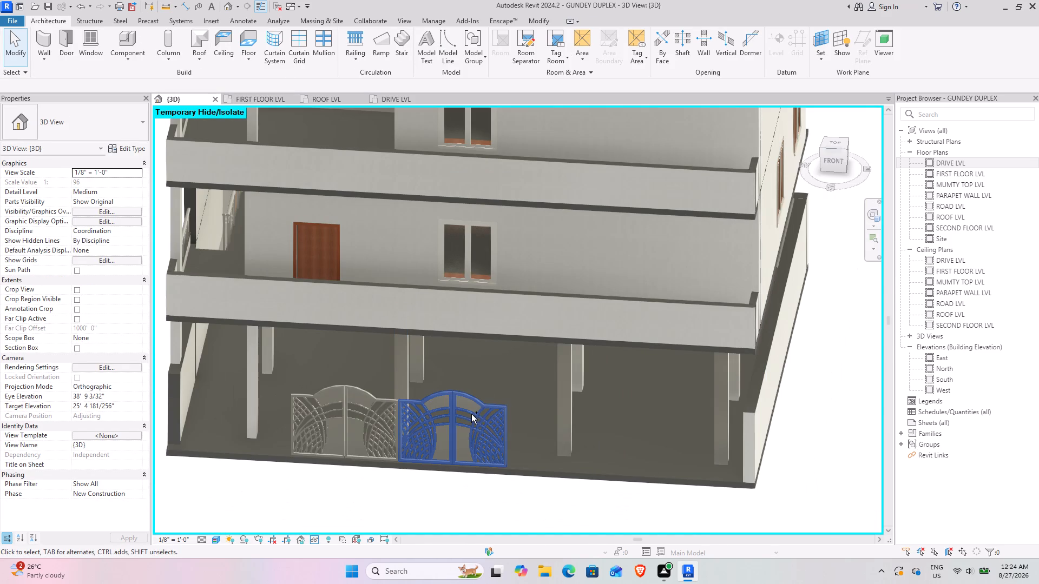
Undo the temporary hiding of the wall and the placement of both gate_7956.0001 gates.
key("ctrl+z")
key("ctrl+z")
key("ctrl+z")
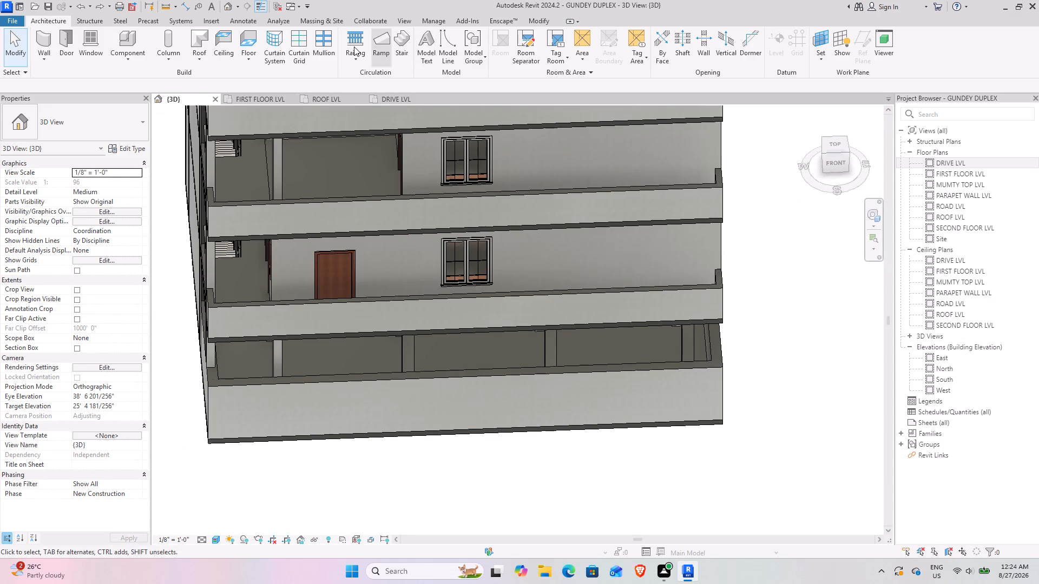
Load the SHUBHAM GATE family from the Gate folder as a component for the DRIVE LVL plan.
left_click(383, 101)
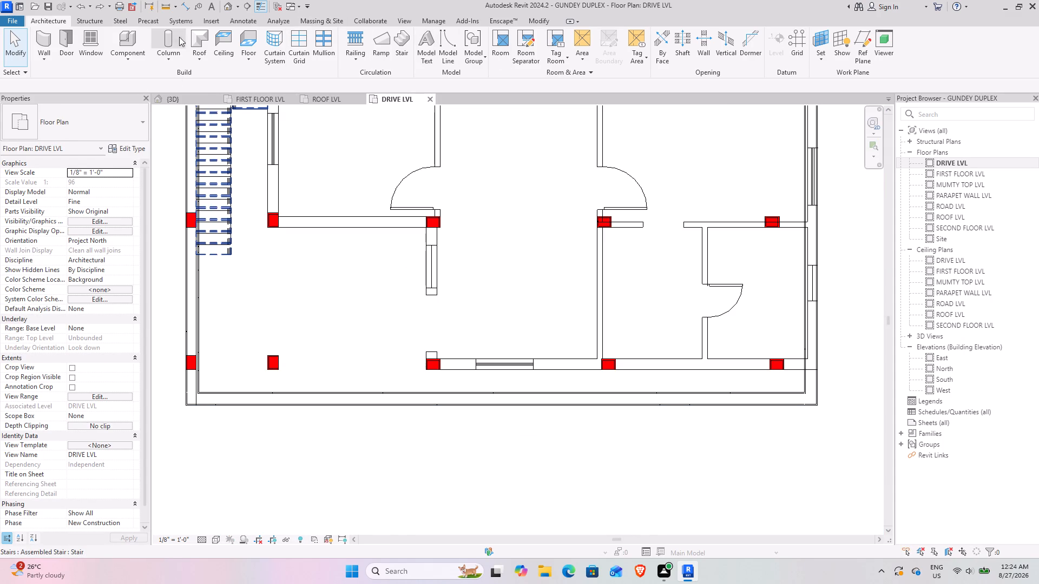
left_click(138, 44)
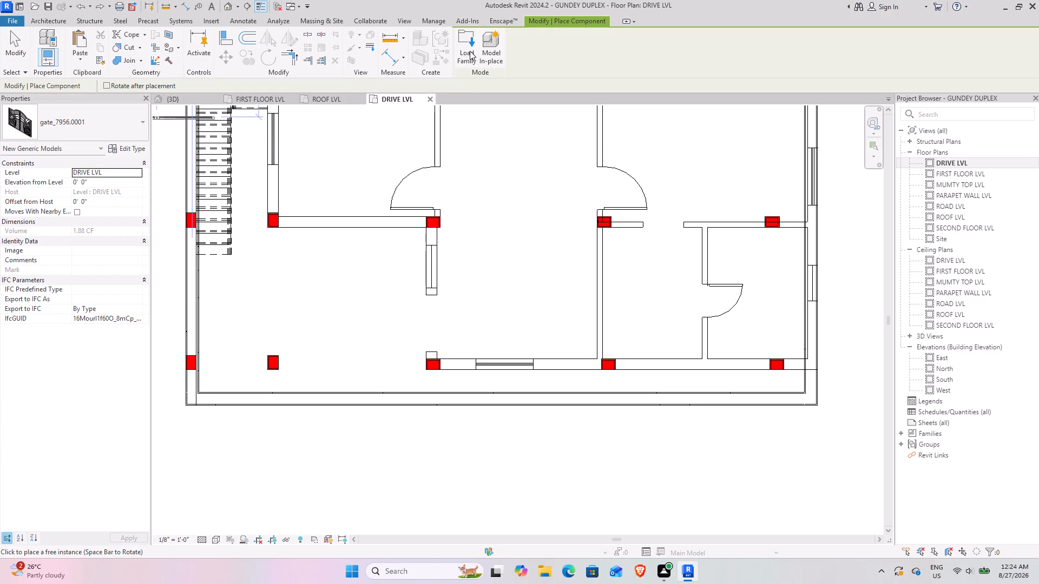
left_click(456, 51)
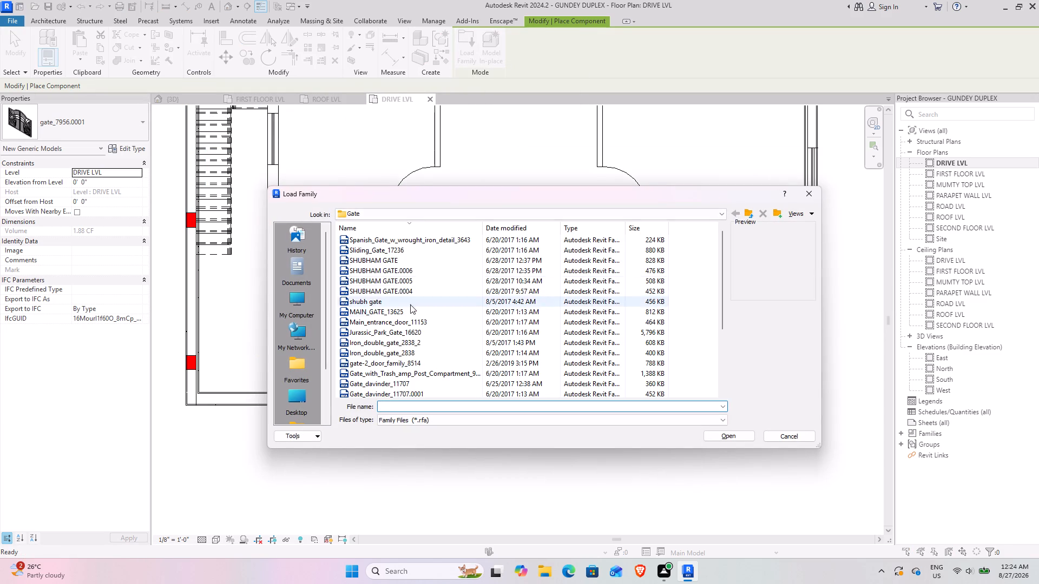
scroll(426, 332, "up", 8, "ctrl")
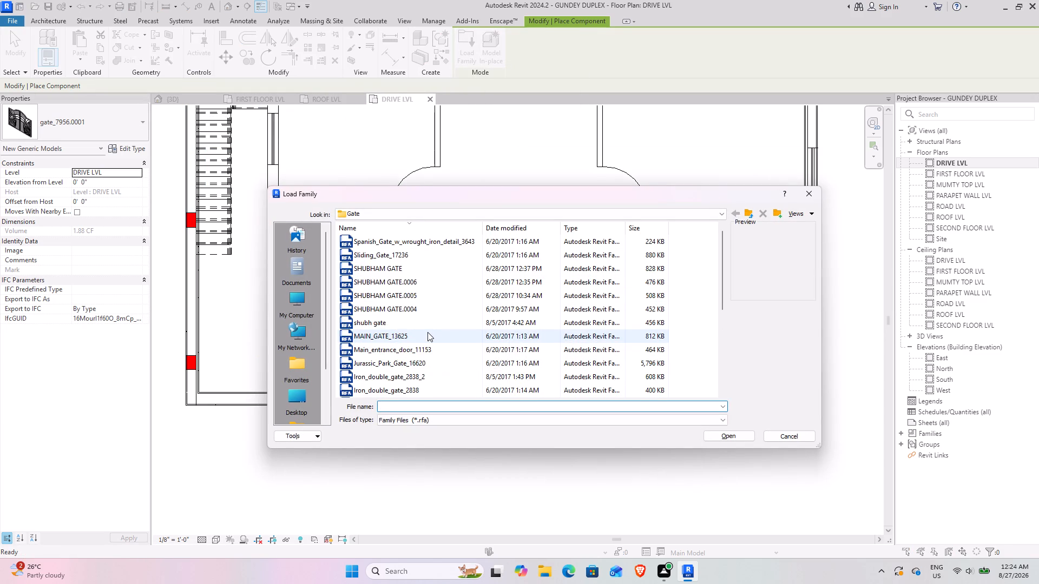
scroll(428, 332, "up", 12, "ctrl")
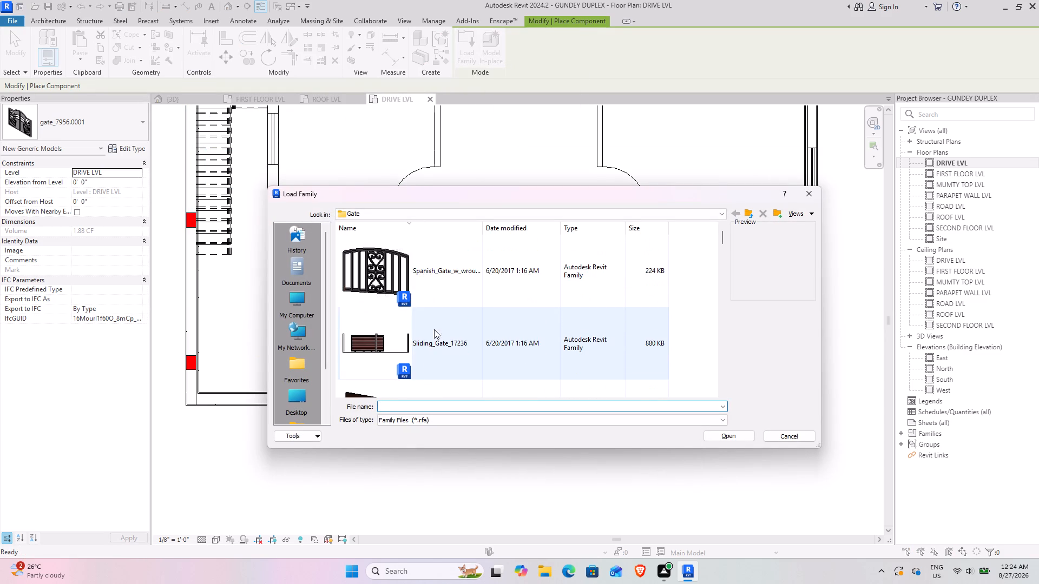
scroll(510, 285, "down", 2)
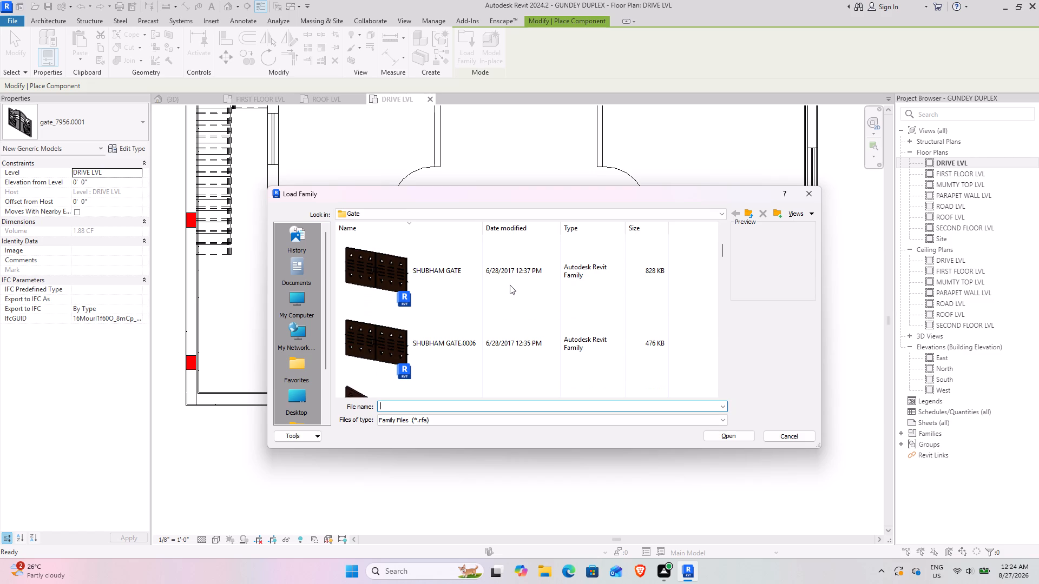
left_click(479, 284)
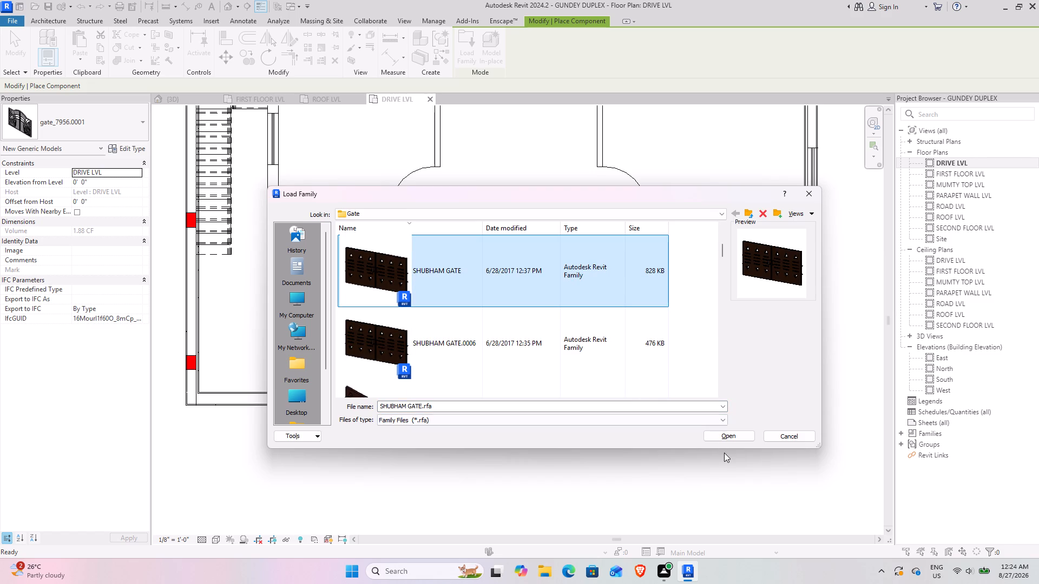
left_click(718, 441)
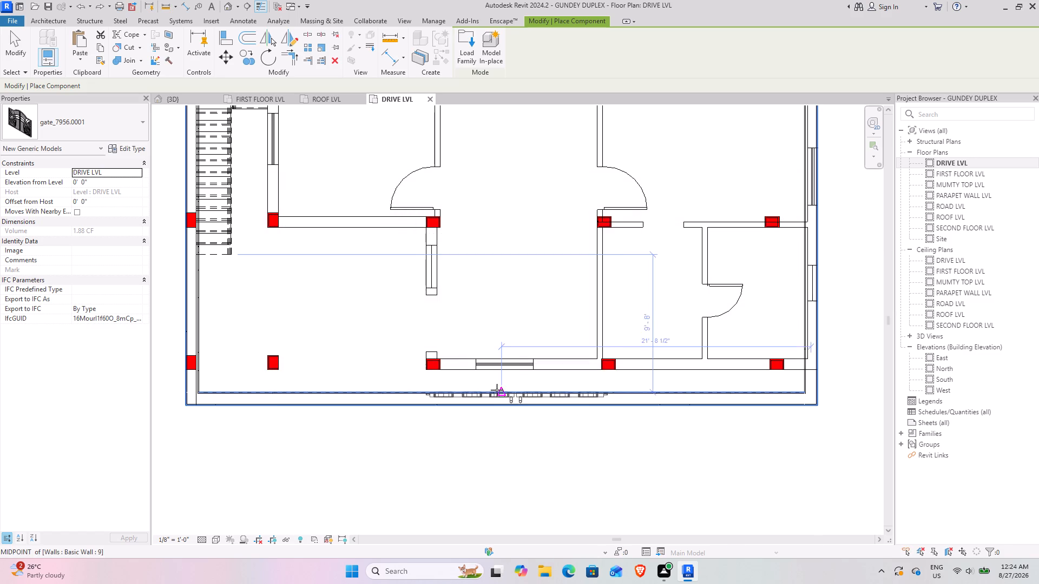
Place one SHUBHAM GATE on the inner face of the front boundary wall, 24' 0" from the east-side reference.
left_click(469, 392)
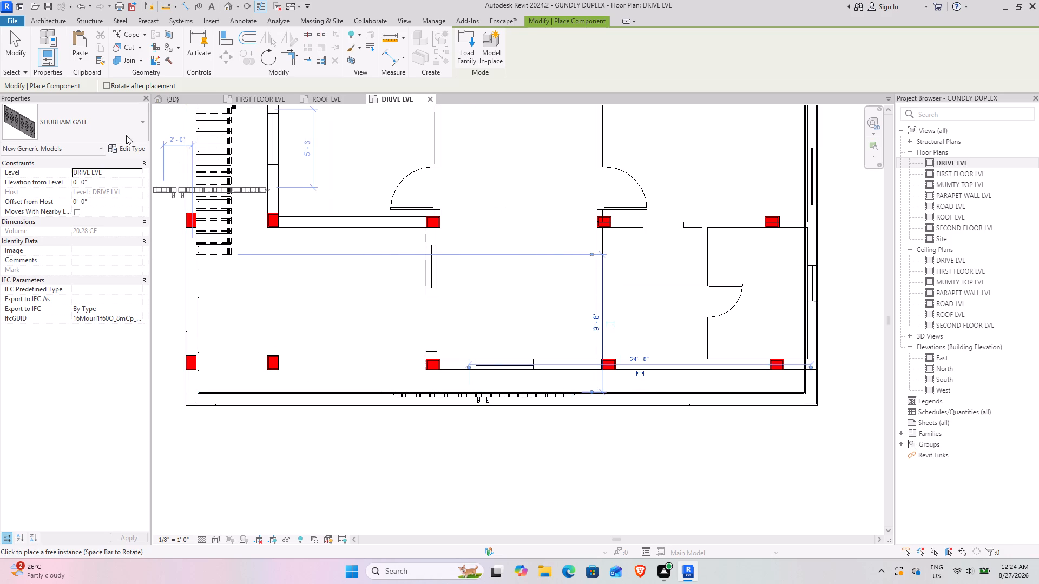
left_click(17, 43)
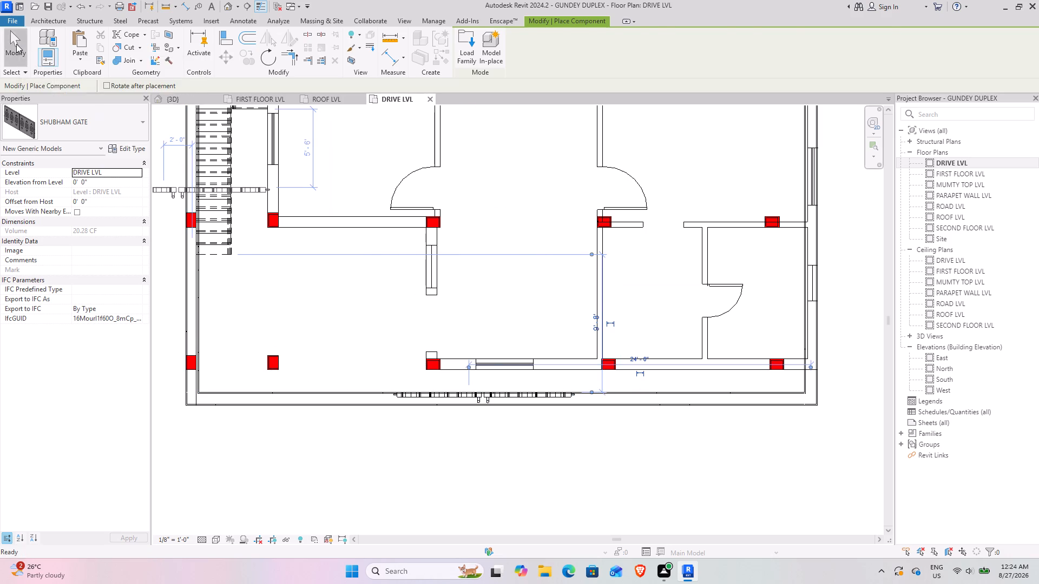
Cut a rectangular wall opening about 12' 6 1/2" wide in the front boundary wall along the gate's length.
left_click(508, 409)
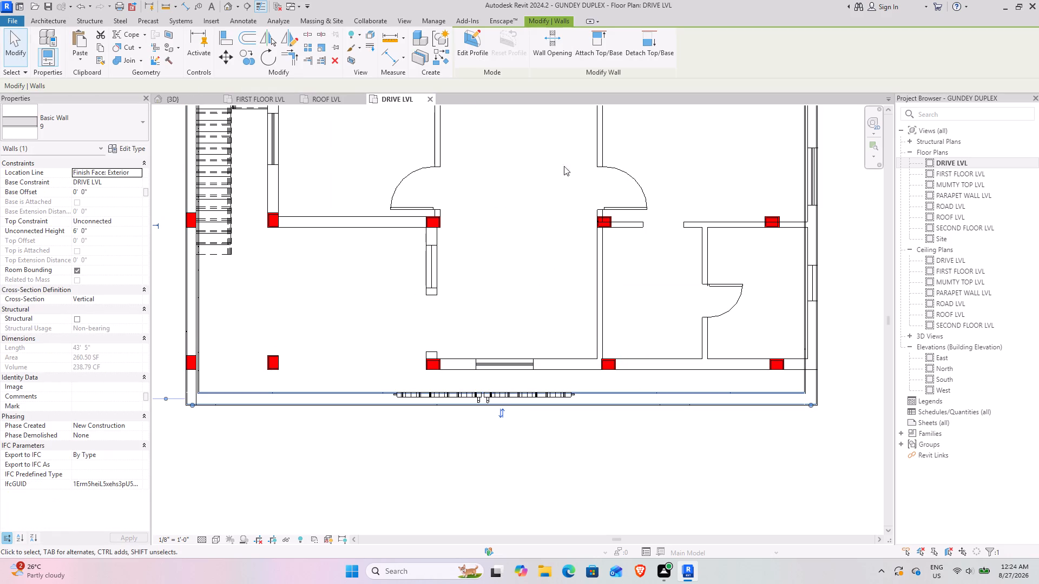
left_click(562, 50)
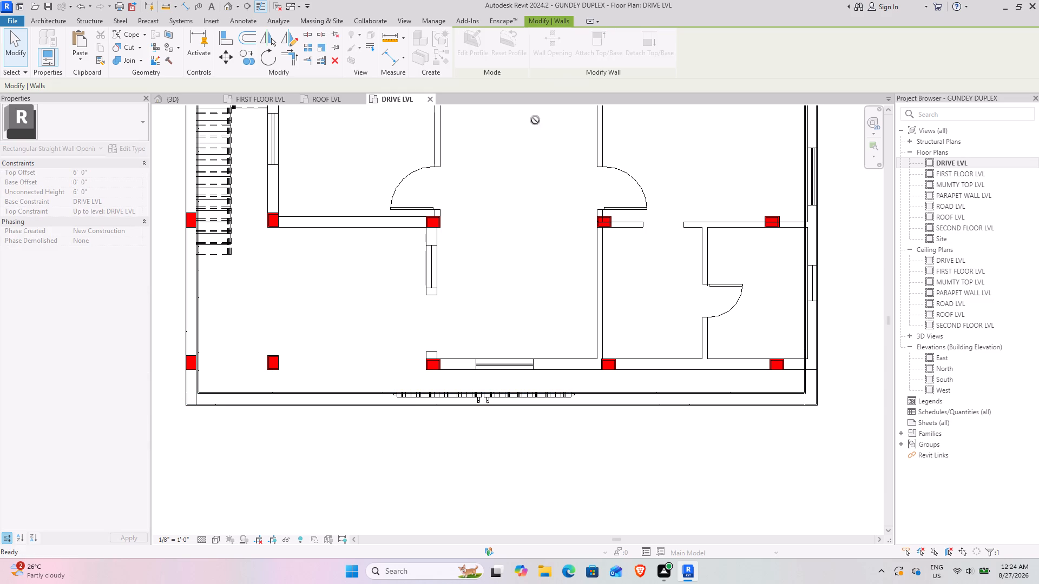
scroll(393, 393, "up", 9)
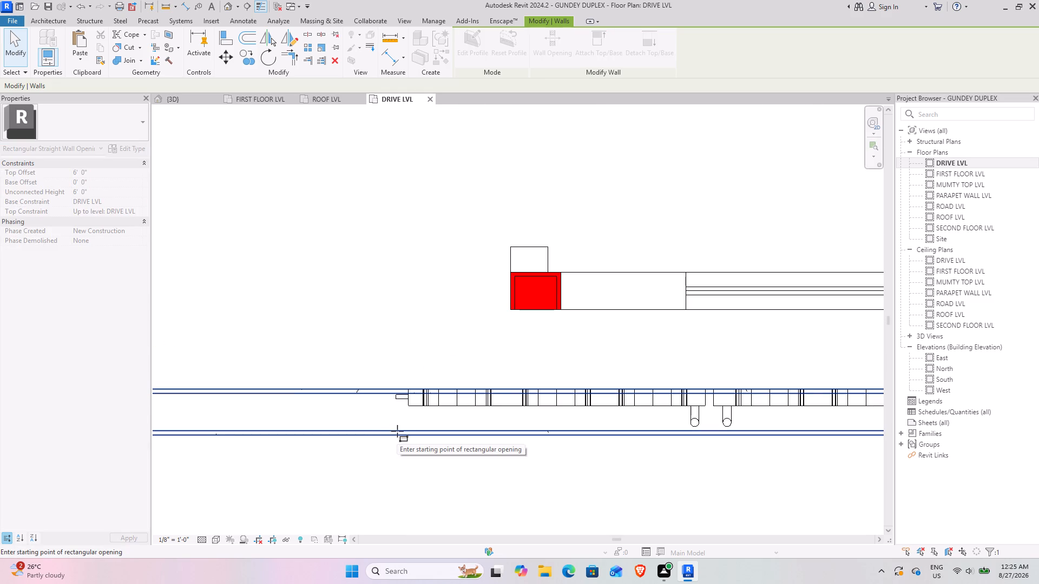
left_click(396, 434)
scroll(580, 427, "down", 2)
middle_click_drag(620, 430, 333, 430)
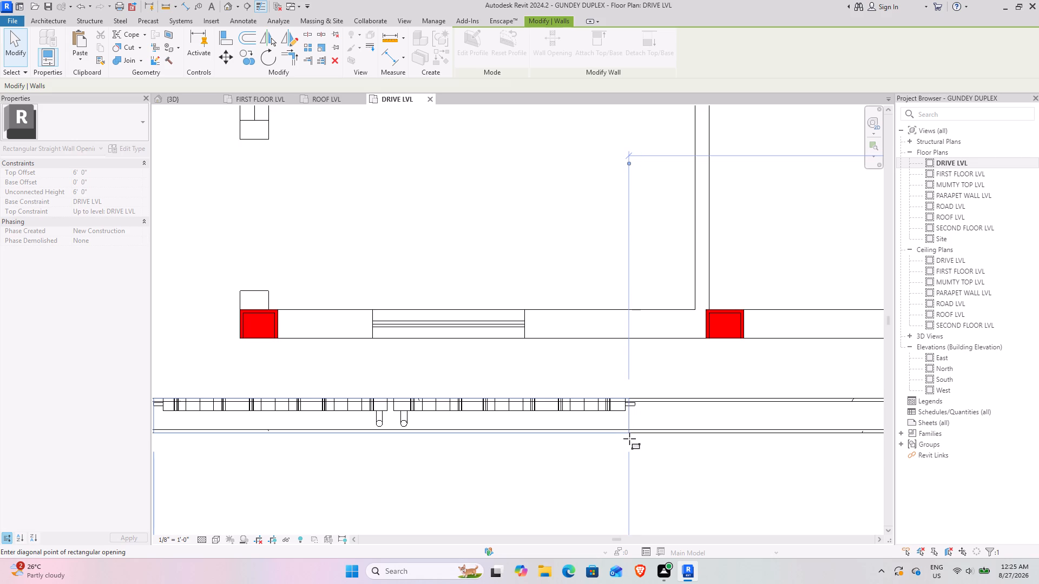
left_click(629, 439)
scroll(414, 384, "up", 7)
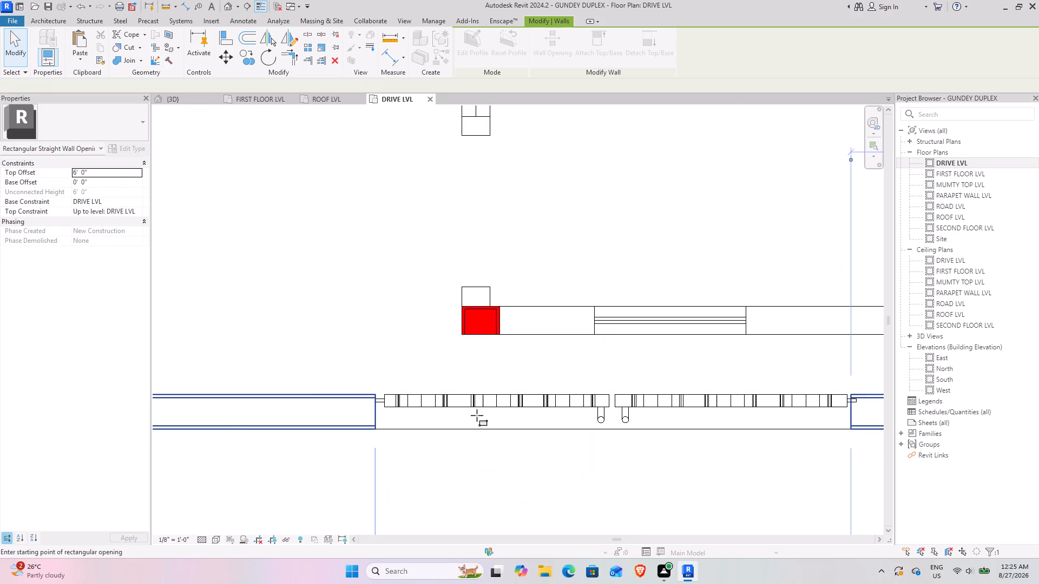
key("Escape")
key("Escape")
Pull the wall opening's west edge in to the gate leaf's end, making the opening 12' 4" wide.
left_click(380, 419)
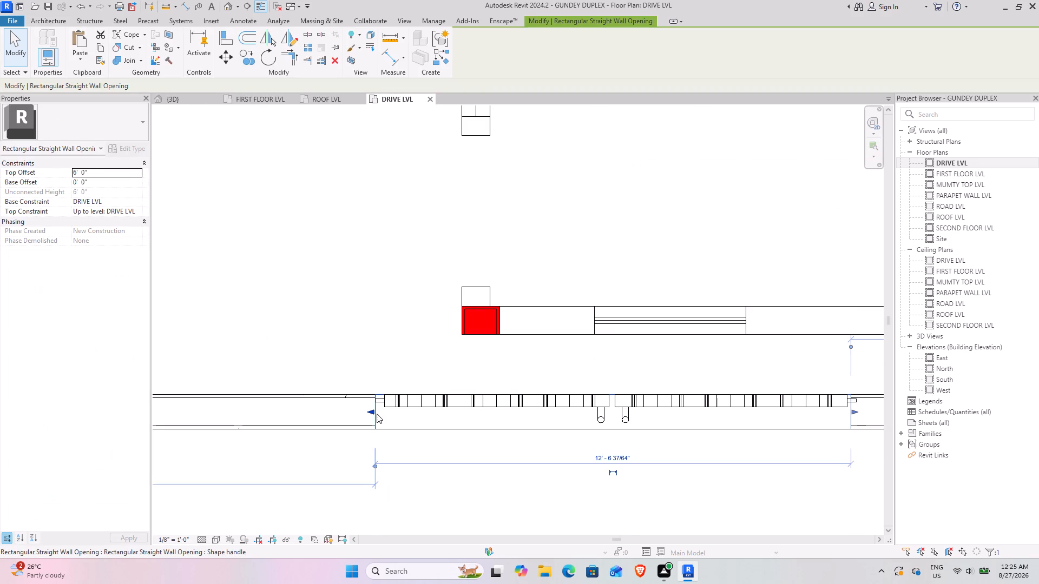
left_click_drag(372, 413, 384, 413)
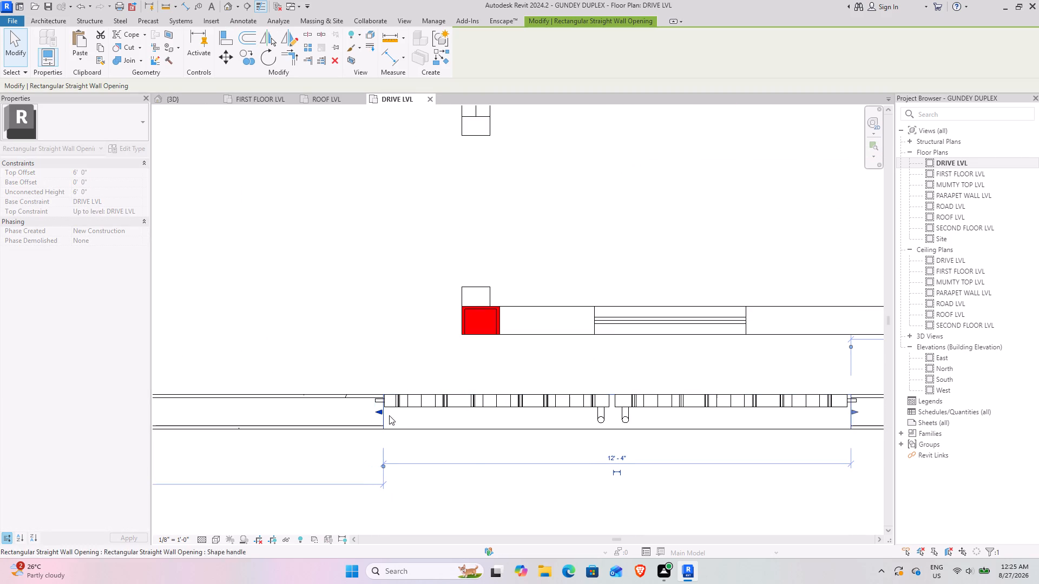
Examine the gate and its opening in the front boundary wall from several angles in the 3D view.
left_click(179, 101)
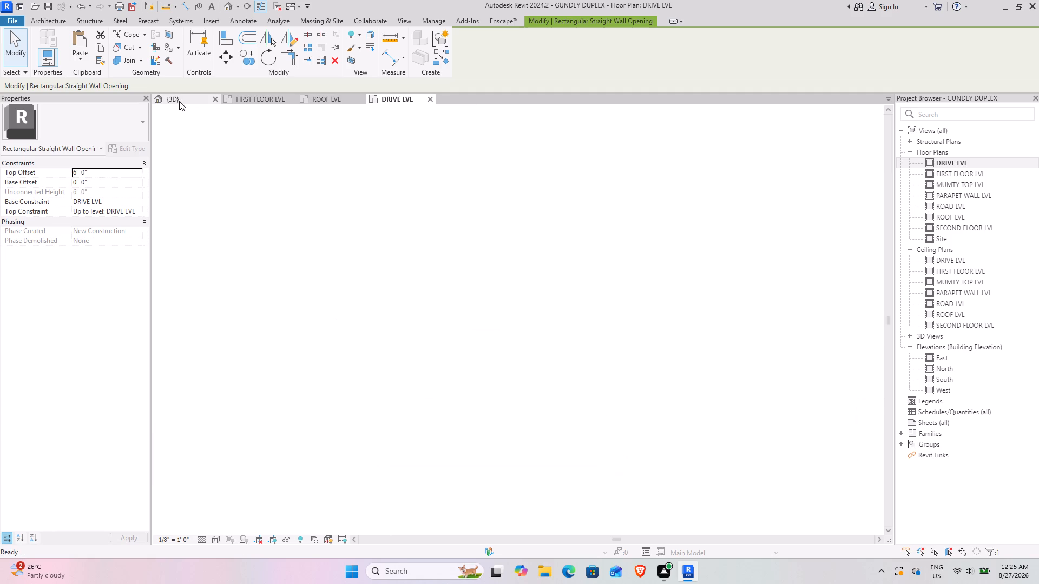
left_click(681, 492)
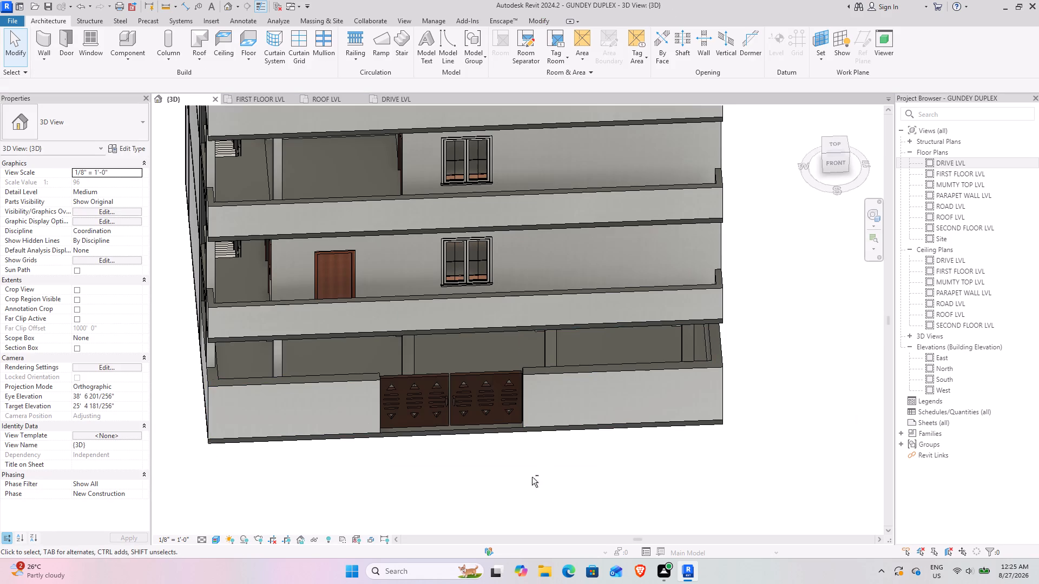
middle_click_drag(530, 477, 532, 341, "shift")
middle_click_drag(550, 447, 499, 472, "shift")
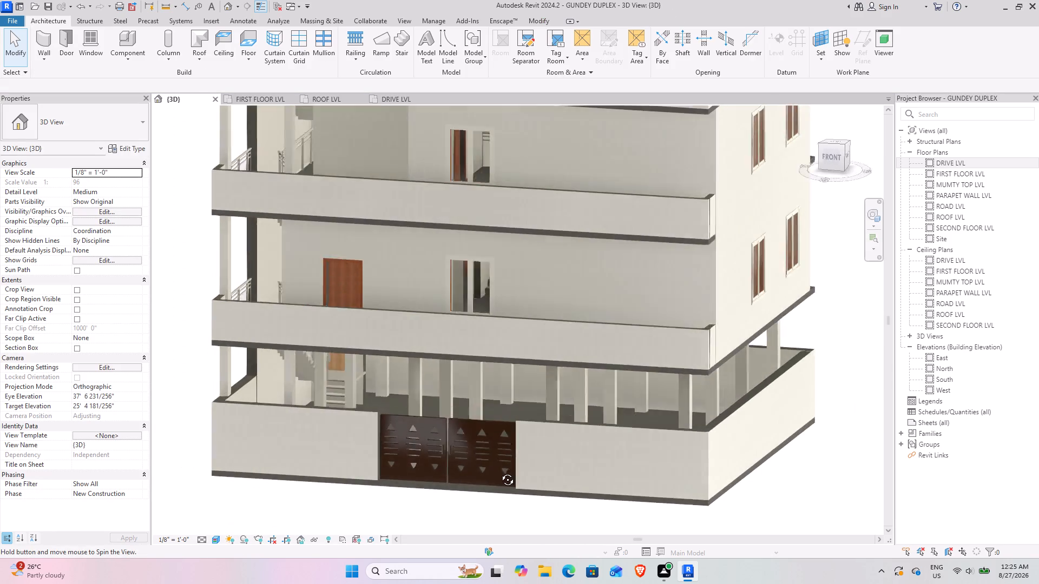
middle_click_drag(499, 472, 482, 483, "shift")
scroll(478, 476, "down", 2)
middle_click_drag(420, 476, 467, 457, "shift")
middle_click_drag(470, 463, 574, 346)
middle_click_drag(494, 384, 519, 384, "shift")
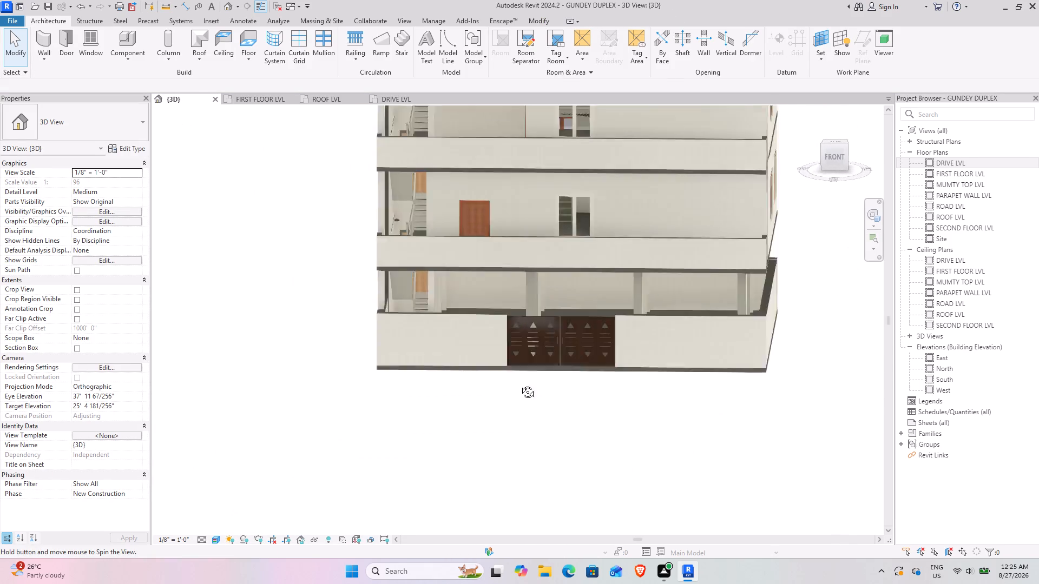
middle_click_drag(519, 384, 547, 500, "shift")
middle_click_drag(543, 423, 526, 379, "shift")
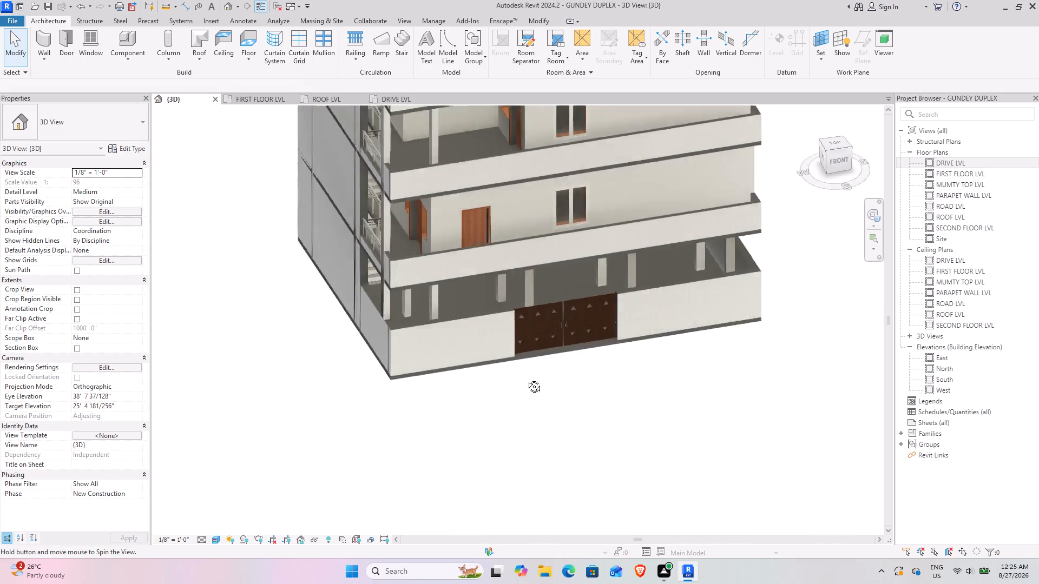
middle_click_drag(526, 379, 482, 338, "shift")
scroll(589, 341, "up", 3)
middle_click_drag(531, 414, 564, 338, "shift")
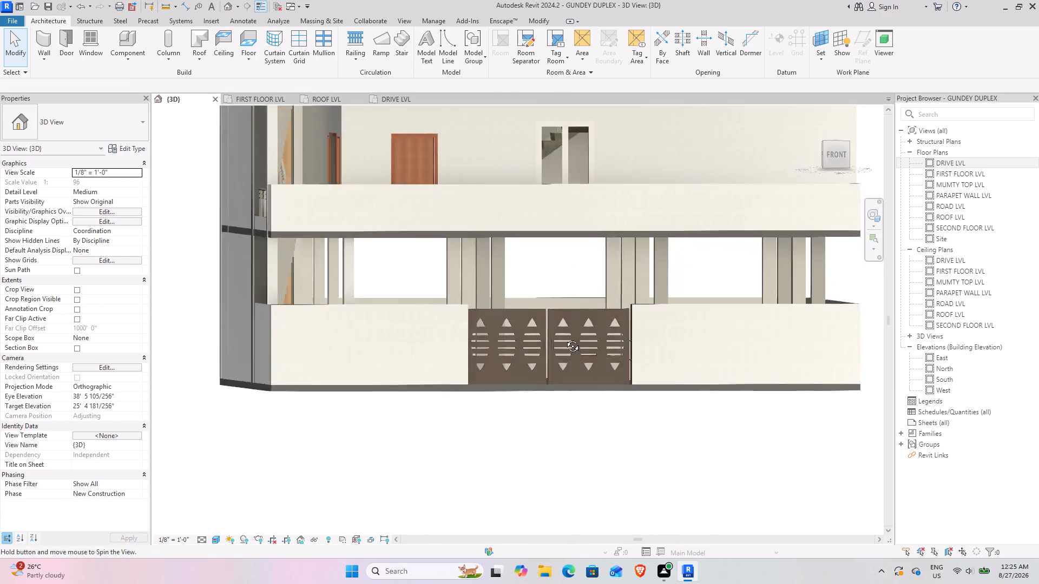
Examine the gate in the front boundary wall against the whole front facade from several angles in the 3D view.
middle_click_drag(564, 338, 567, 442, "shift")
middle_click_drag(559, 439, 483, 476)
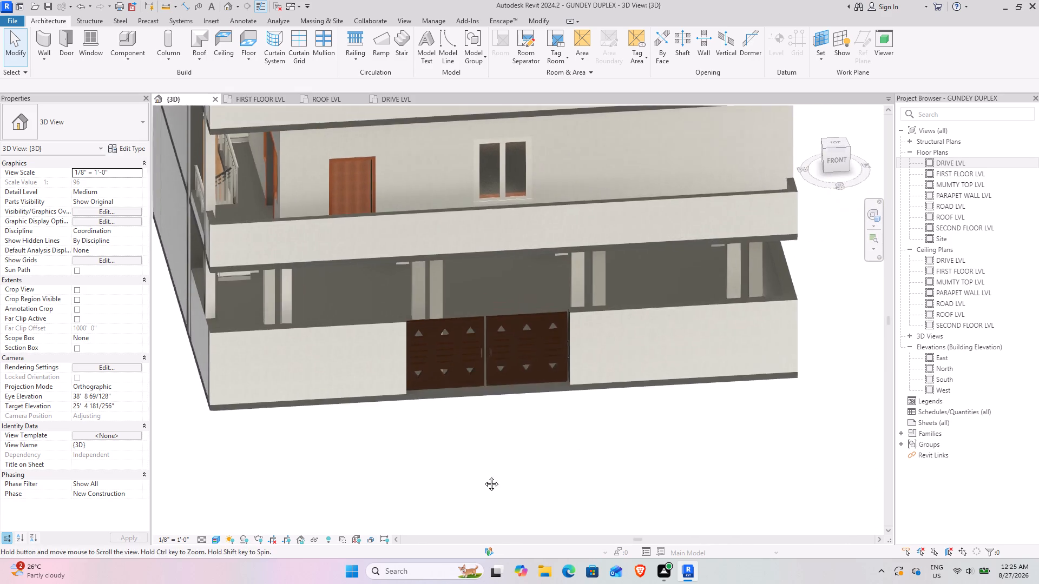
middle_click_drag(483, 476, 479, 479)
middle_click_drag(471, 470, 462, 525, "shift")
middle_click_drag(516, 407, 468, 267)
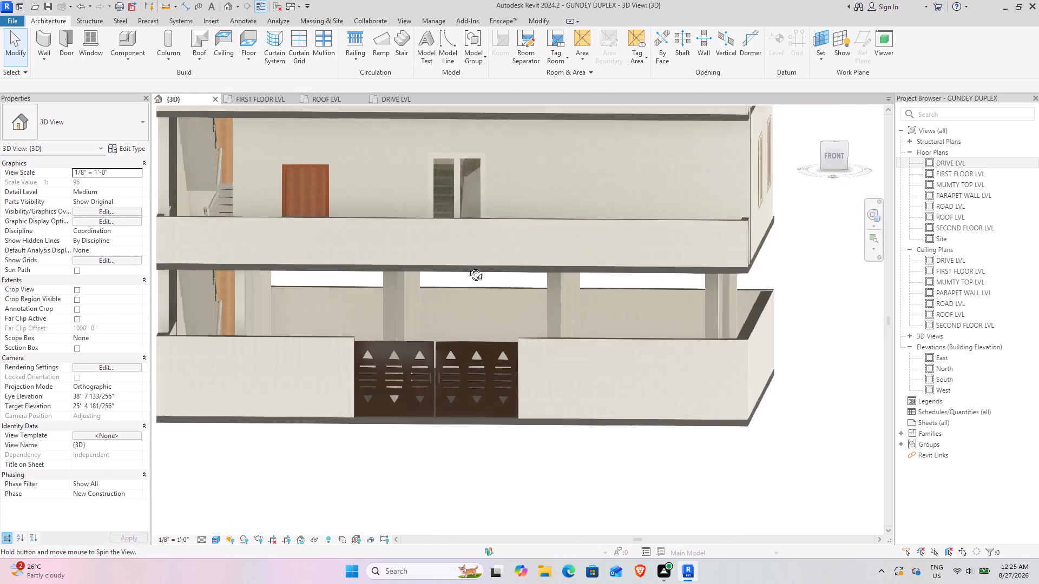
middle_click_drag(468, 267, 457, 263)
scroll(516, 340, "down", 3)
middle_click_drag(481, 390, 519, 412, "shift")
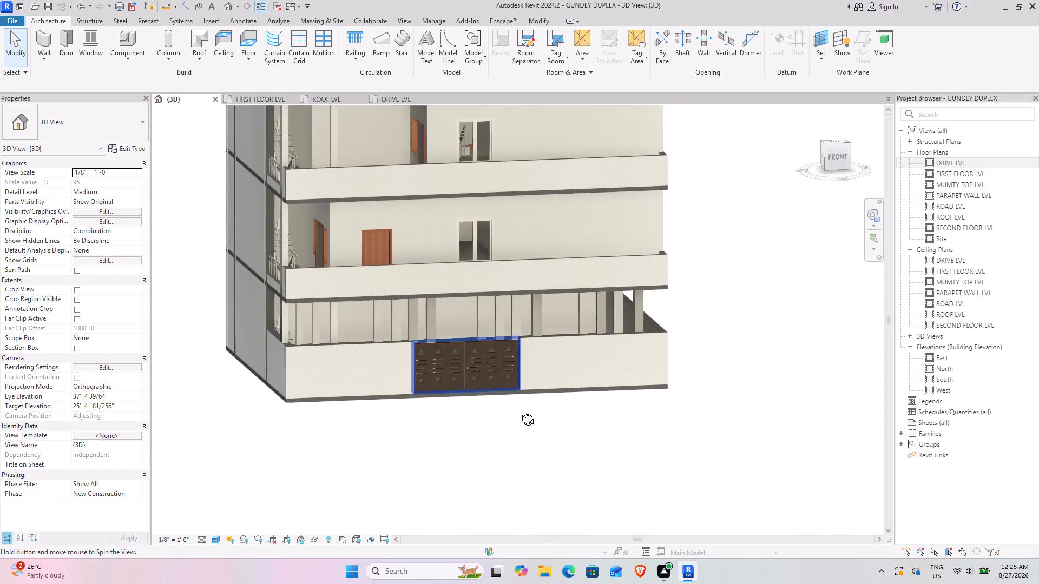
middle_click_drag(519, 412, 492, 426, "shift")
middle_click_drag(477, 422, 507, 427, "shift")
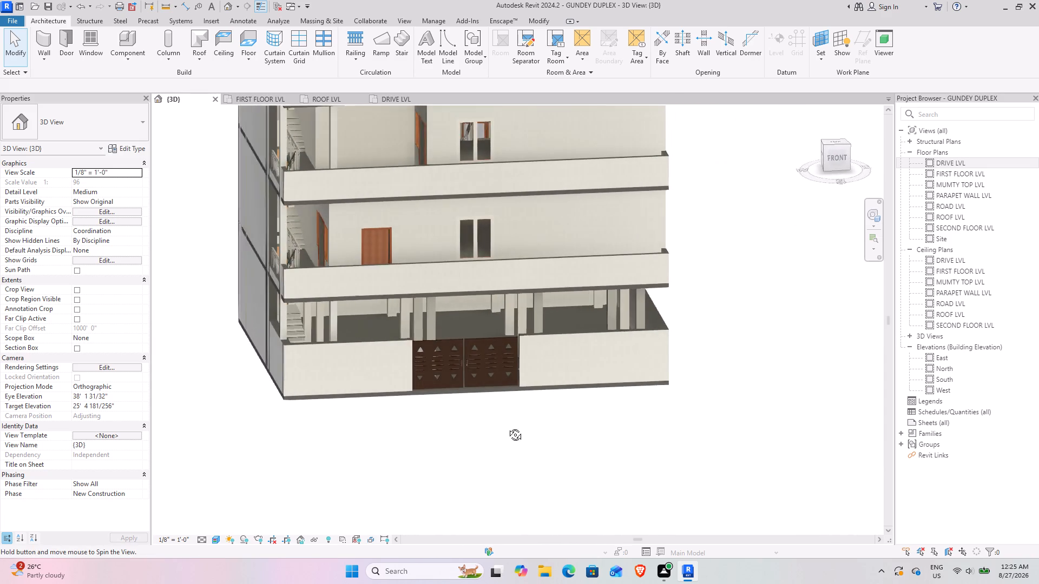
middle_click_drag(507, 427, 542, 419, "shift")
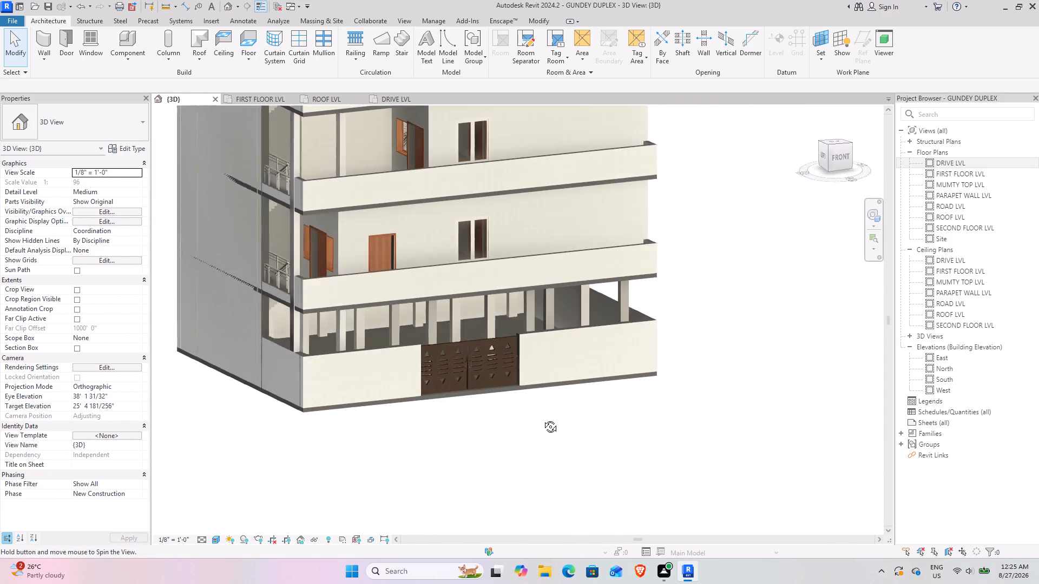
middle_click_drag(542, 419, 482, 411, "shift")
scroll(486, 401, "down", 4)
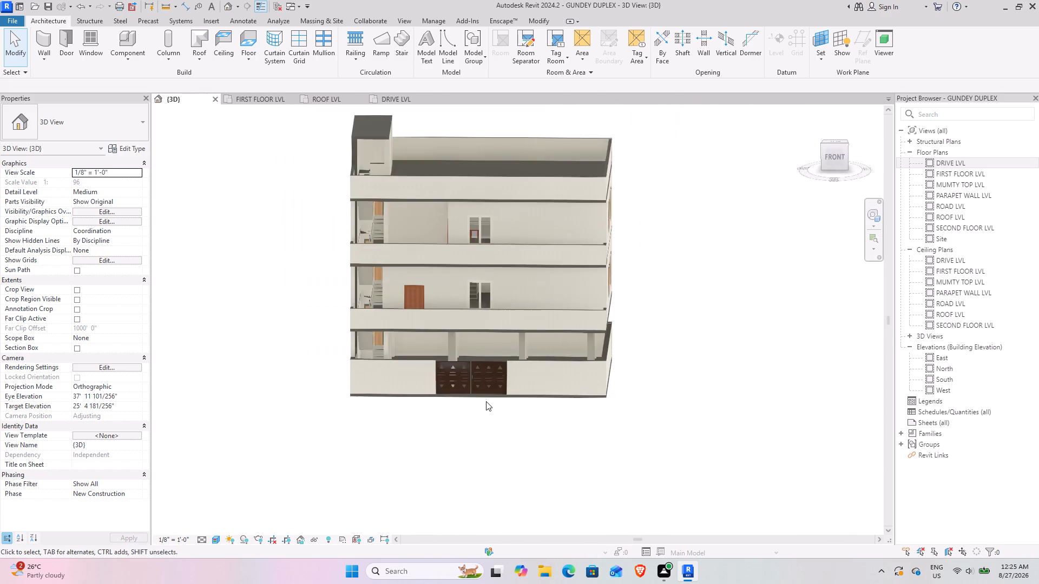
scroll(486, 401, "down", 3)
middle_click_drag(430, 410, 429, 421, "shift")
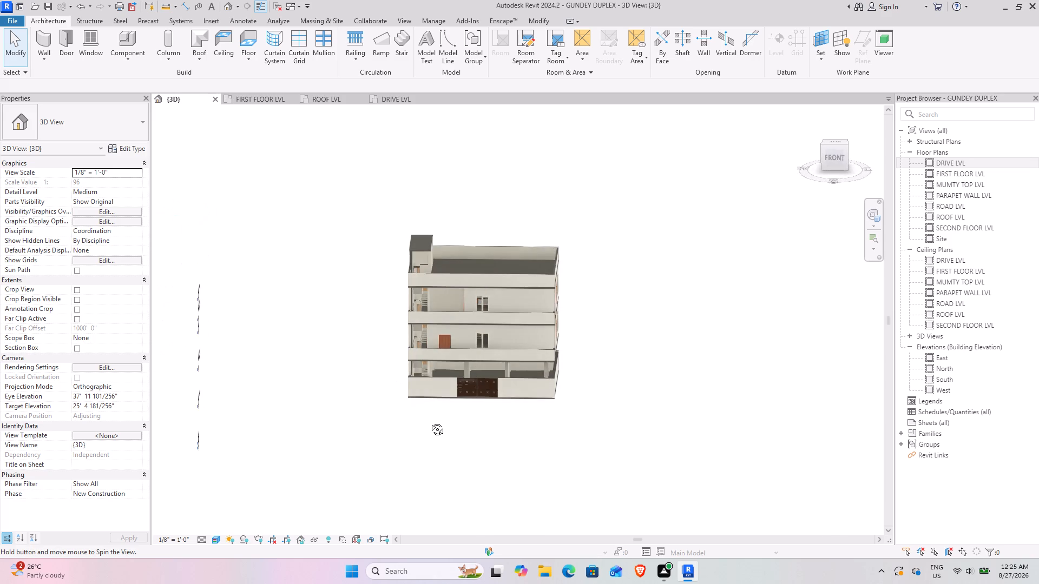
middle_click_drag(429, 421, 454, 423, "shift")
scroll(416, 392, "down", 3)
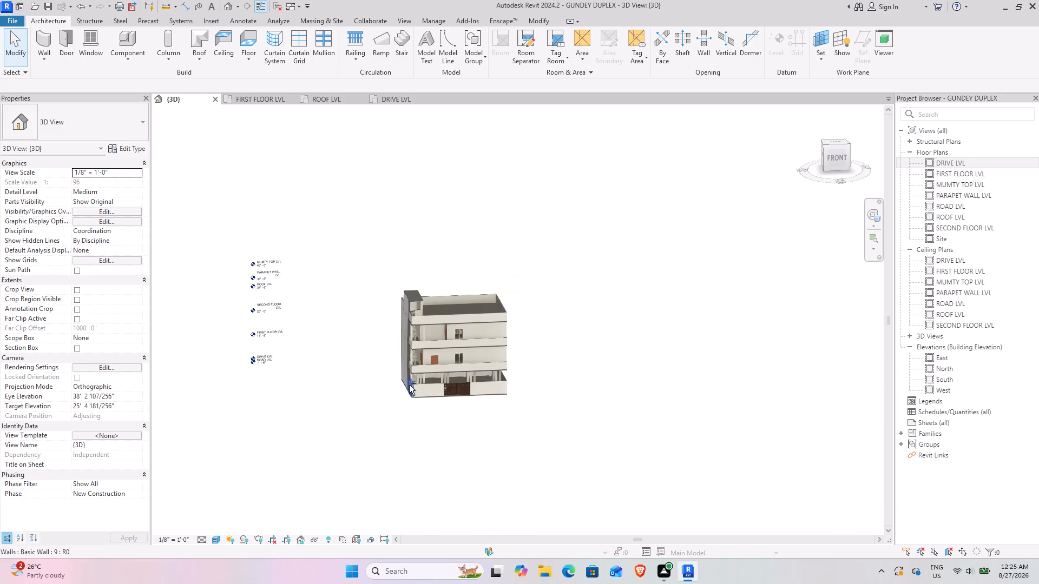
Inspect the building's front-left corner in 3D, including the side balconies, railings and front boundary wall.
middle_click_drag(411, 386, 493, 445, "shift")
scroll(437, 370, "up", 11)
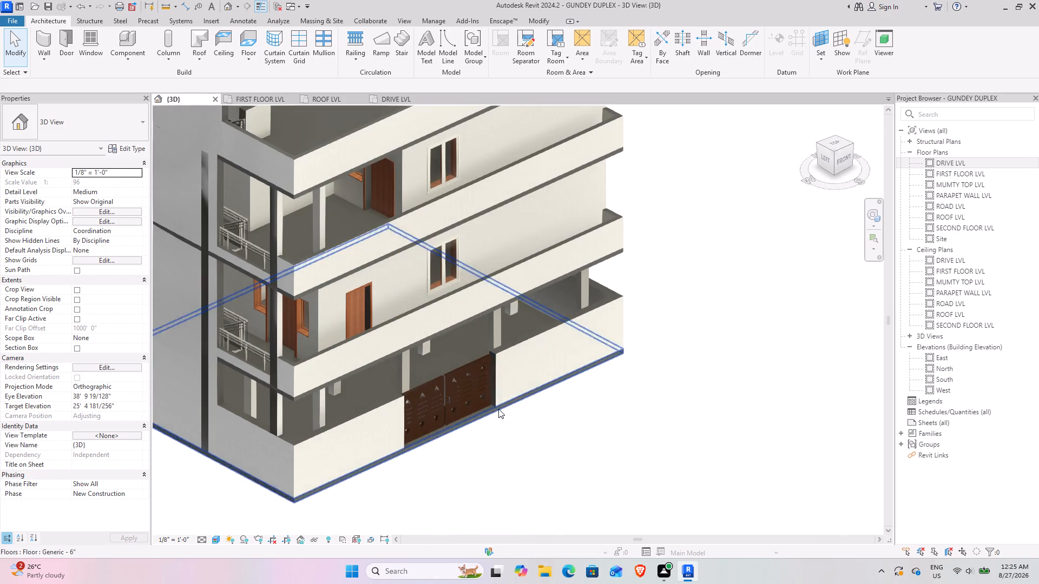
middle_click_drag(399, 477, 436, 417, "shift")
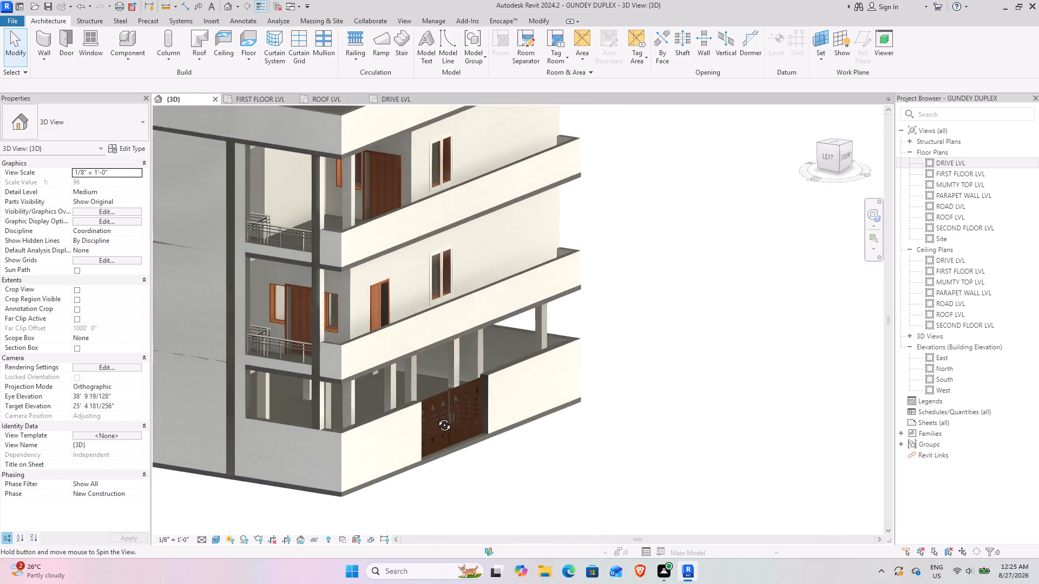
middle_click_drag(436, 417, 399, 438, "shift")
scroll(417, 435, "down", 3)
middle_click_drag(400, 438, 330, 418, "shift")
middle_click_drag(291, 328, 340, 334, "shift")
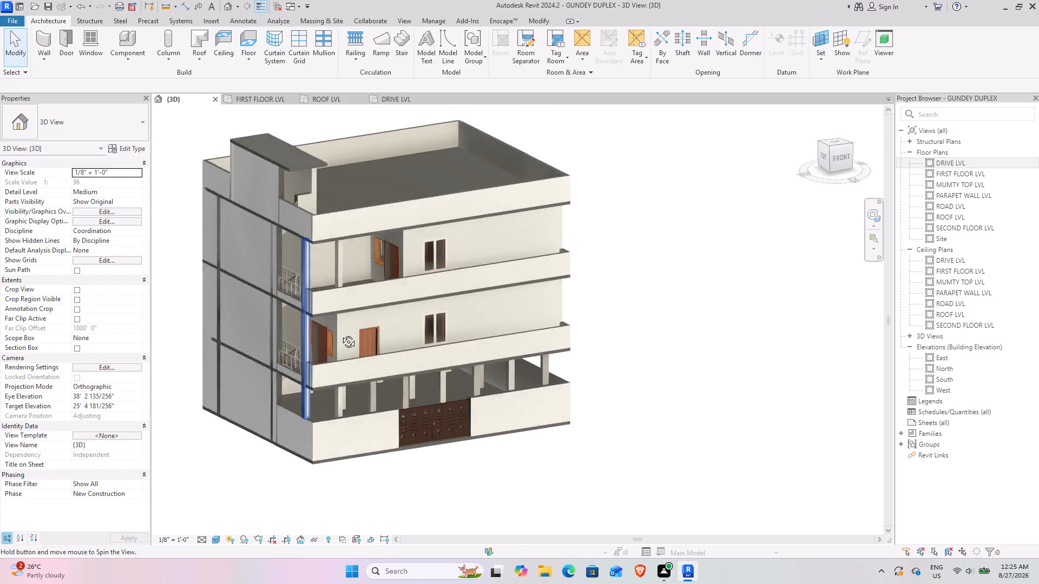
middle_click_drag(340, 334, 396, 343, "shift")
scroll(349, 304, "up", 6)
middle_click_drag(327, 343, 359, 325, "shift")
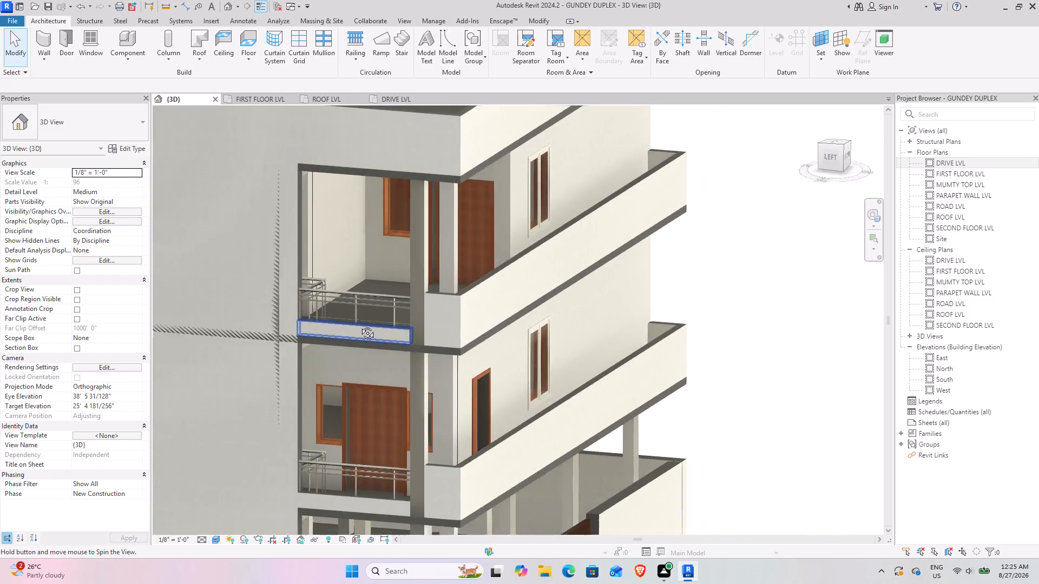
middle_click_drag(359, 325, 207, 394, "shift")
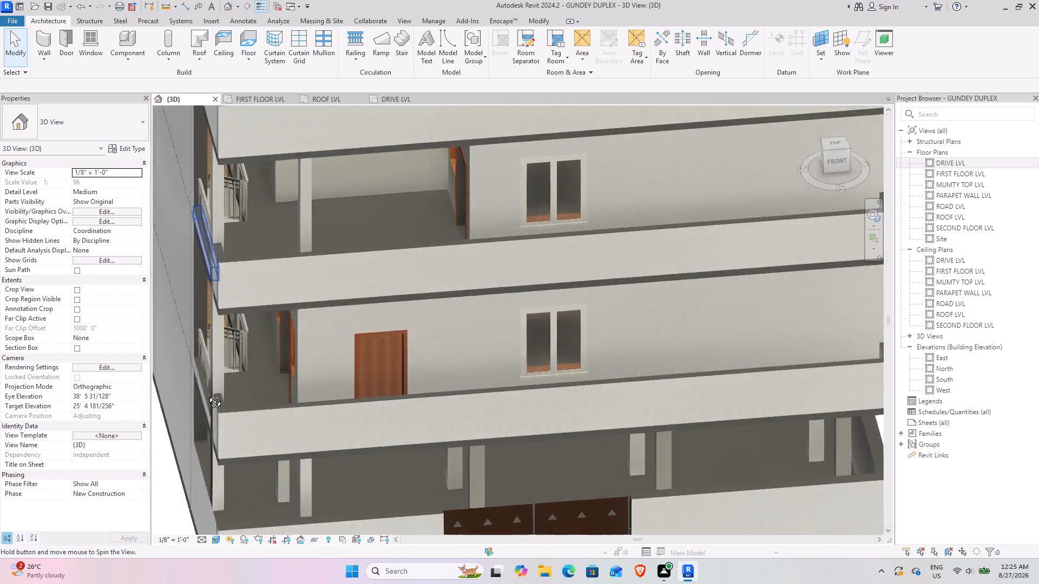
middle_click_drag(207, 394, 175, 373, "shift")
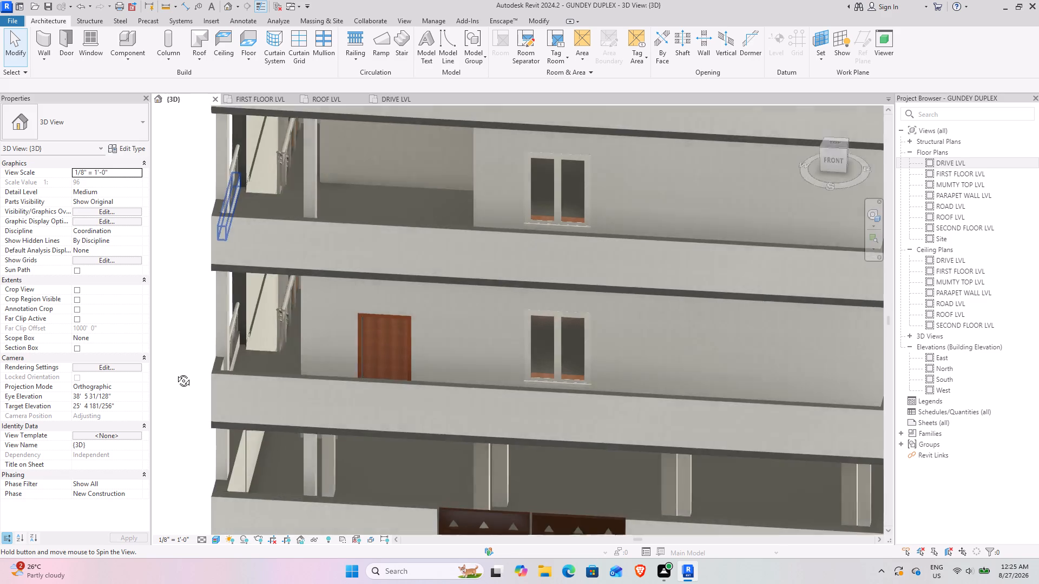
middle_click_drag(175, 373, 226, 310, "shift")
scroll(249, 308, "down", 4)
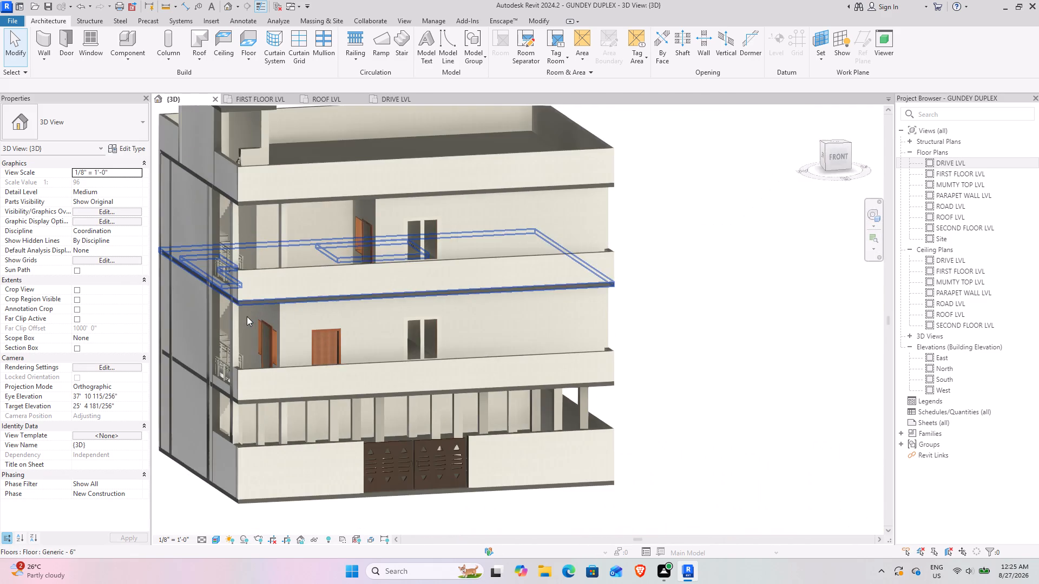
middle_click_drag(264, 314, 320, 280, "shift")
scroll(319, 284, "down", 4)
middle_click_drag(318, 284, 327, 342)
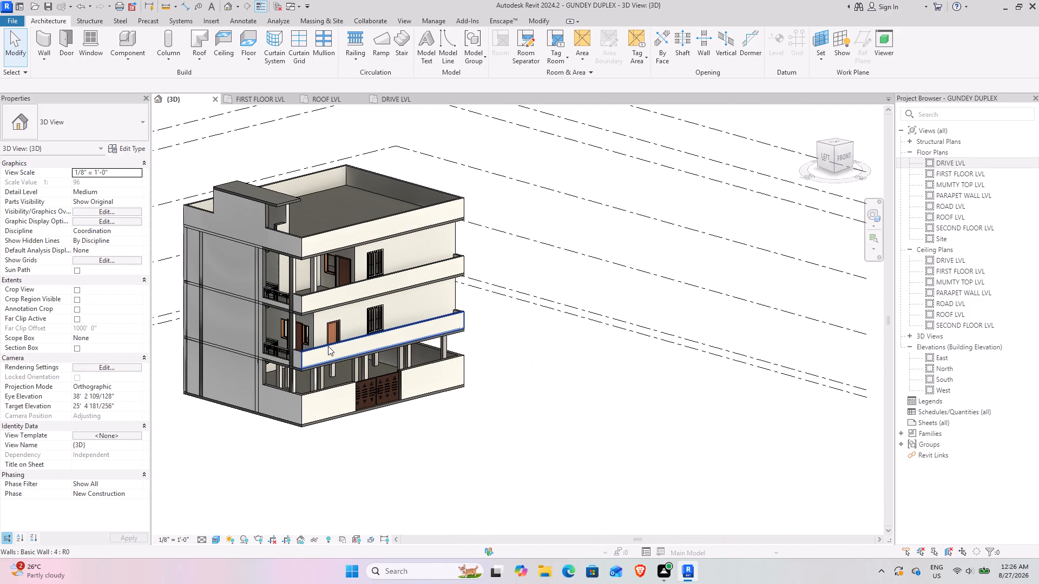
Review the building's exterior in 3D around the parapet, the left side and the front-right corner.
scroll(312, 235, "up", 2)
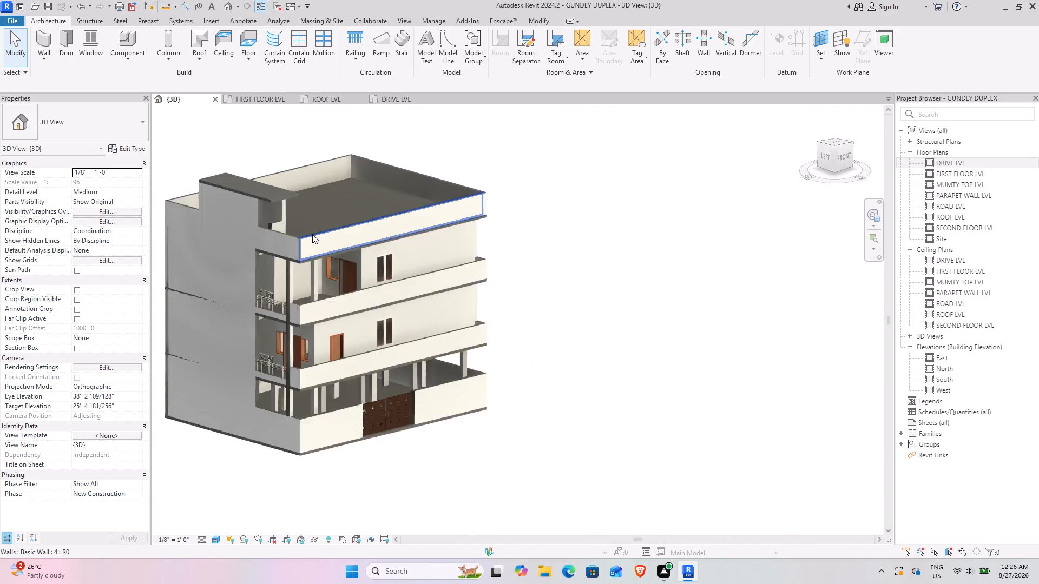
scroll(312, 234, "up", 5)
middle_click_drag(314, 234, 444, 167)
middle_click_drag(422, 225, 461, 225, "shift")
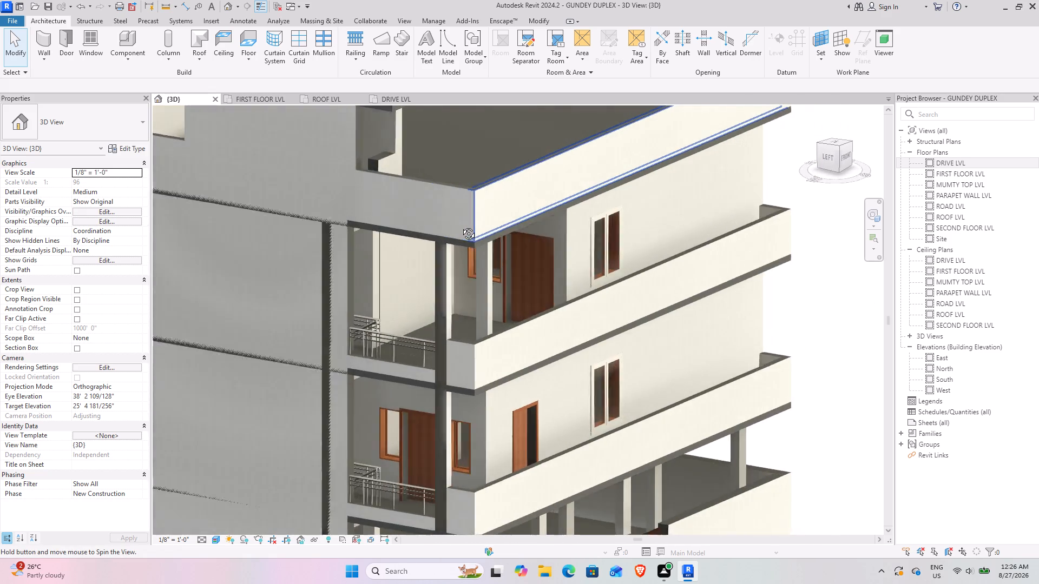
middle_click_drag(461, 225, 397, 199, "shift")
scroll(410, 221, "down", 4)
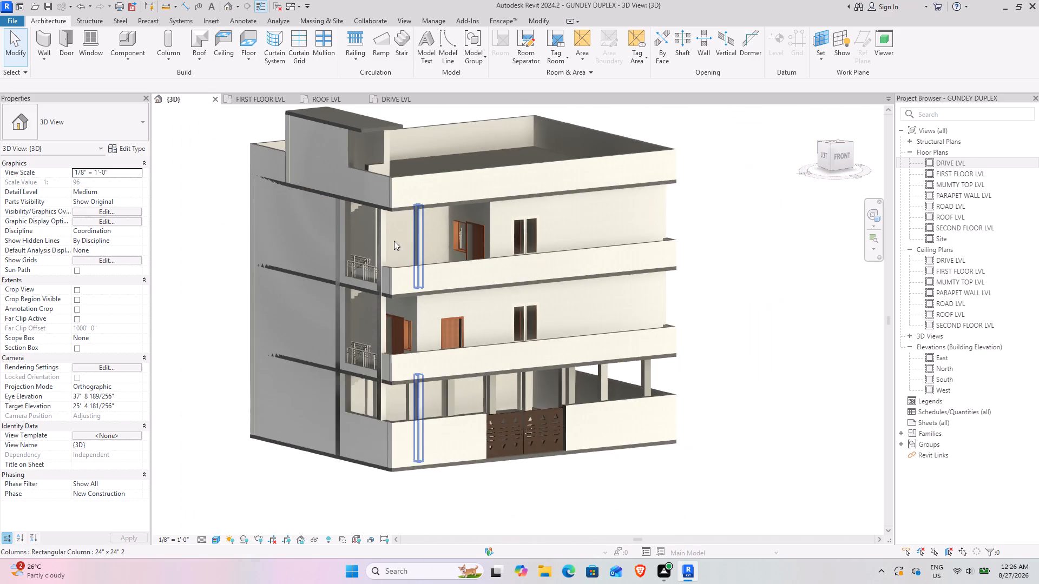
middle_click_drag(392, 237, 512, 277, "shift")
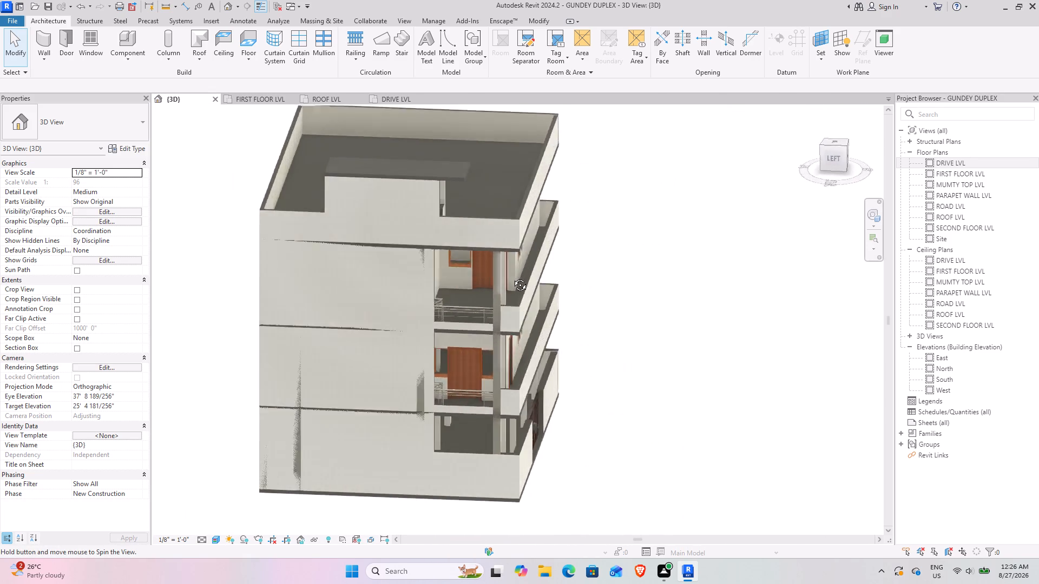
middle_click_drag(512, 277, 429, 346, "shift")
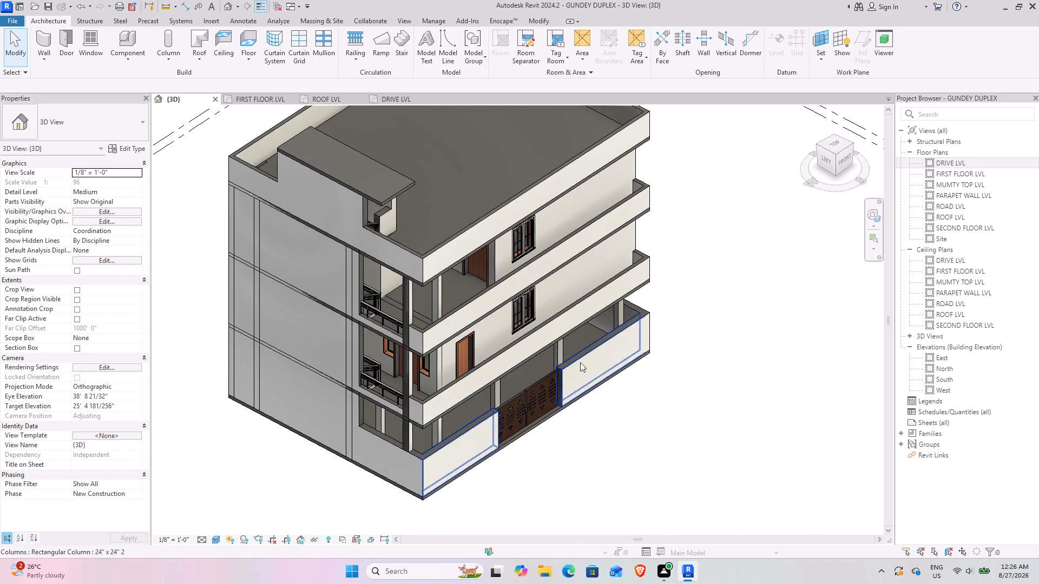
middle_click_drag(523, 352, 488, 342, "shift")
middle_click_drag(501, 342, 479, 336, "shift")
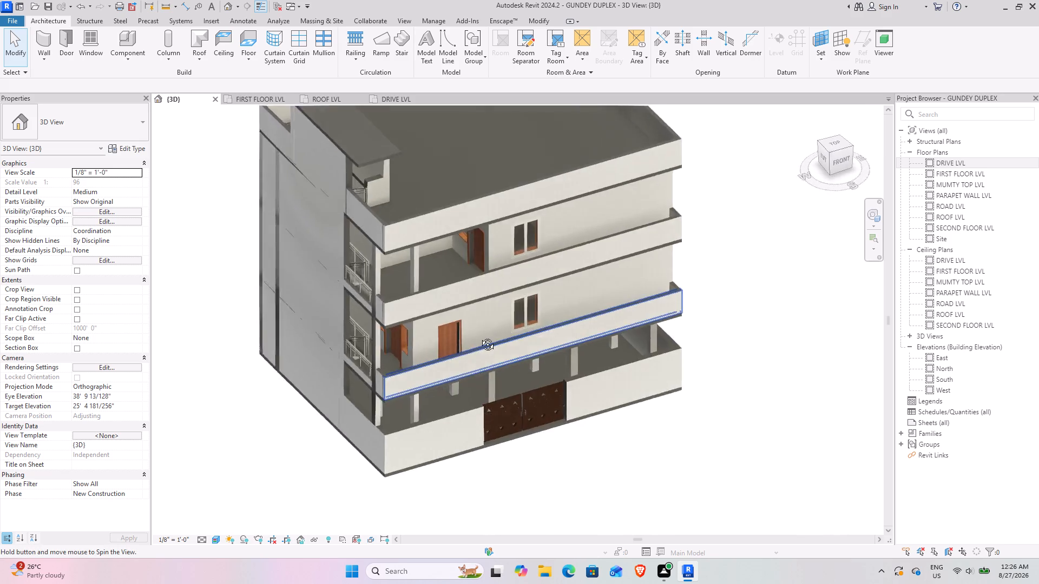
middle_click_drag(479, 336, 335, 269, "shift")
middle_click_drag(580, 351, 562, 314, "shift")
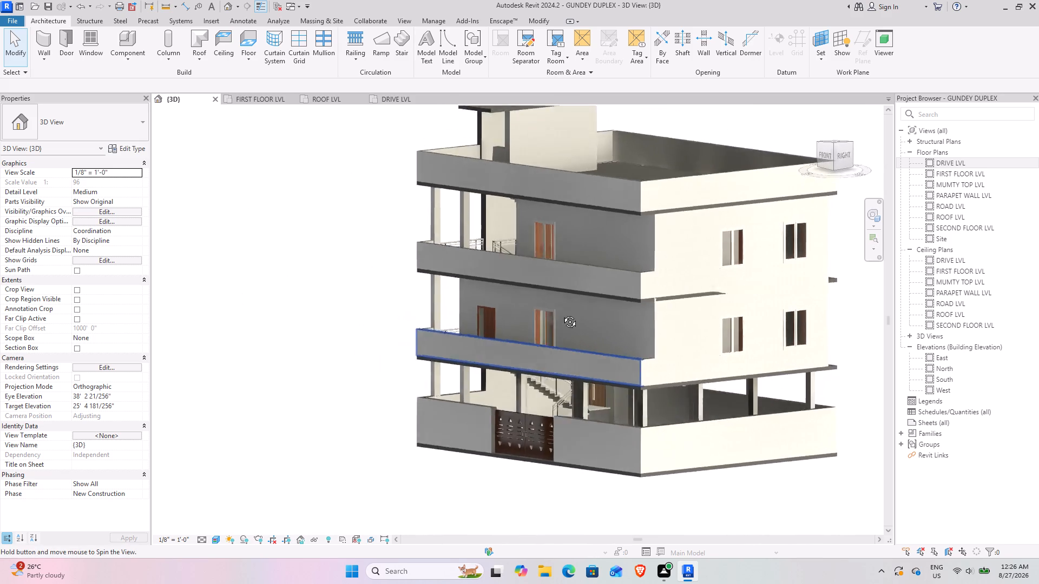
middle_click_drag(562, 314, 716, 339, "shift")
scroll(544, 302, "down", 4)
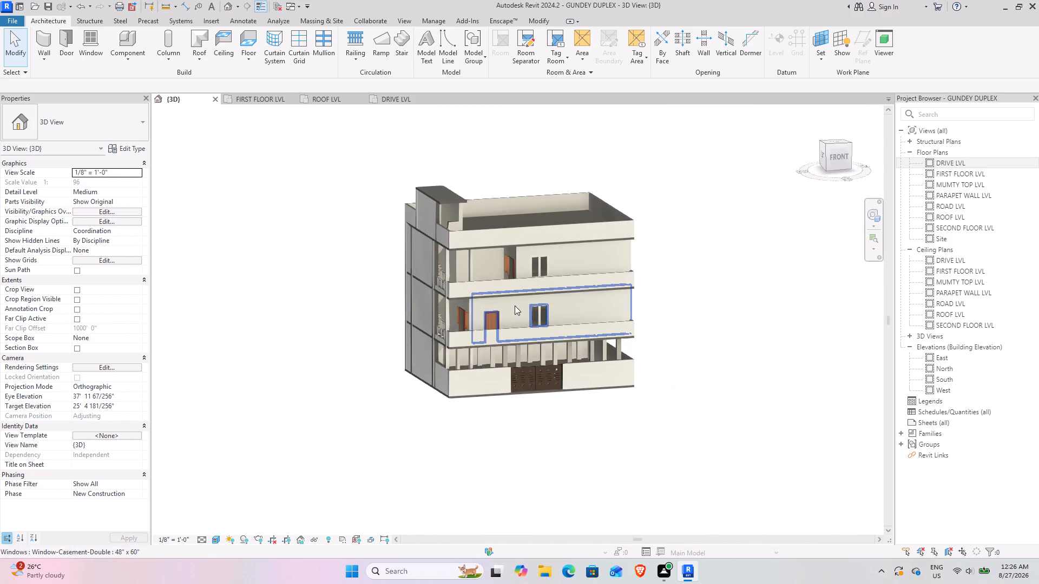
middle_click_drag(514, 306, 549, 418, "shift")
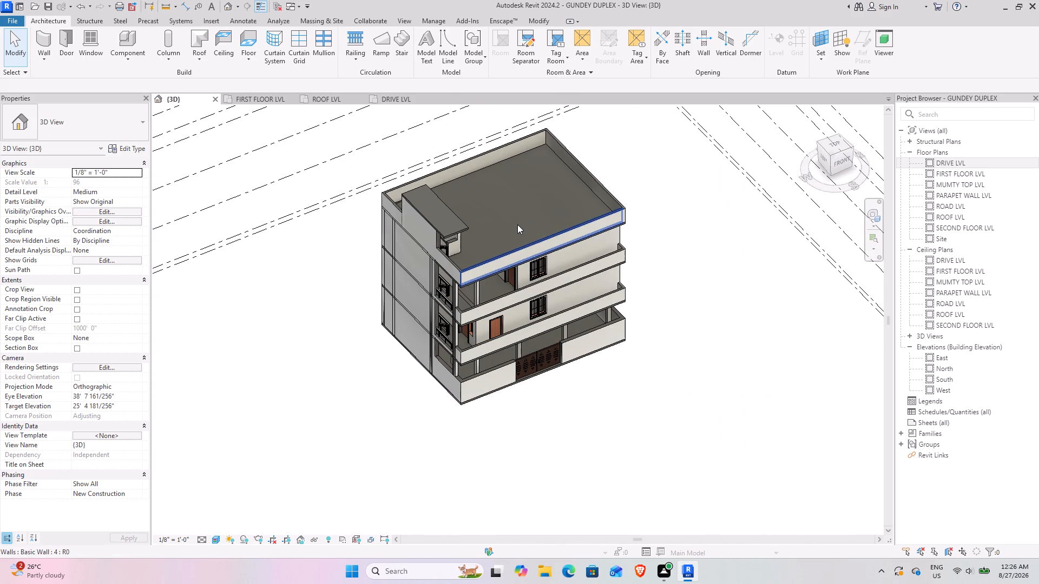
Inspect the roof, the front facade and the drive-level staircase behind the boundary wall, plus the left side, in 3D.
scroll(517, 224, "up", 6)
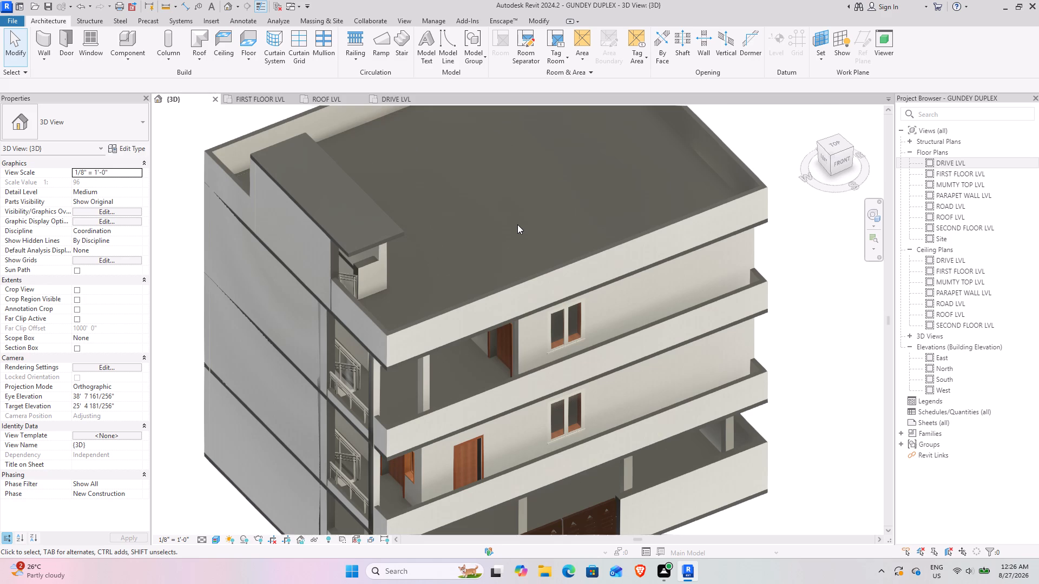
scroll(527, 249, "down", 2)
middle_click_drag(513, 253, 509, 248, "shift")
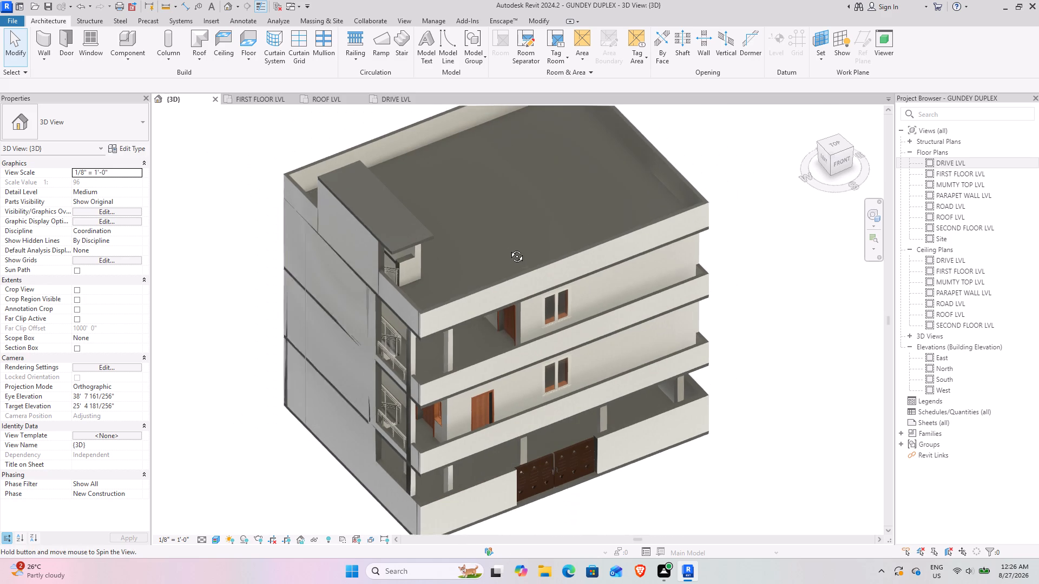
middle_click_drag(509, 248, 502, 169, "shift")
middle_click_drag(501, 301, 463, 279, "shift")
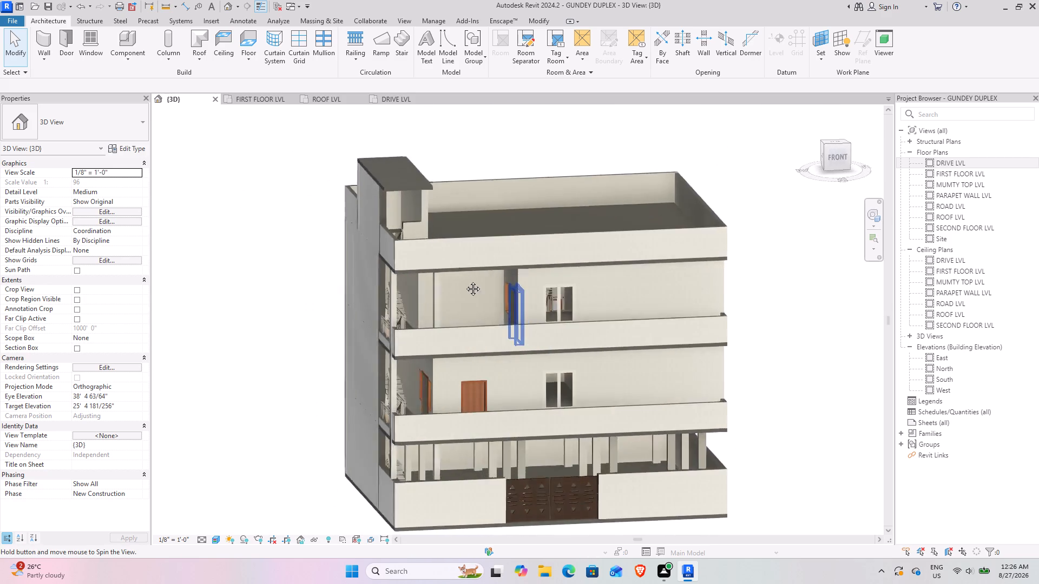
middle_click_drag(477, 342, 535, 249)
middle_click_drag(523, 305, 525, 340, "shift")
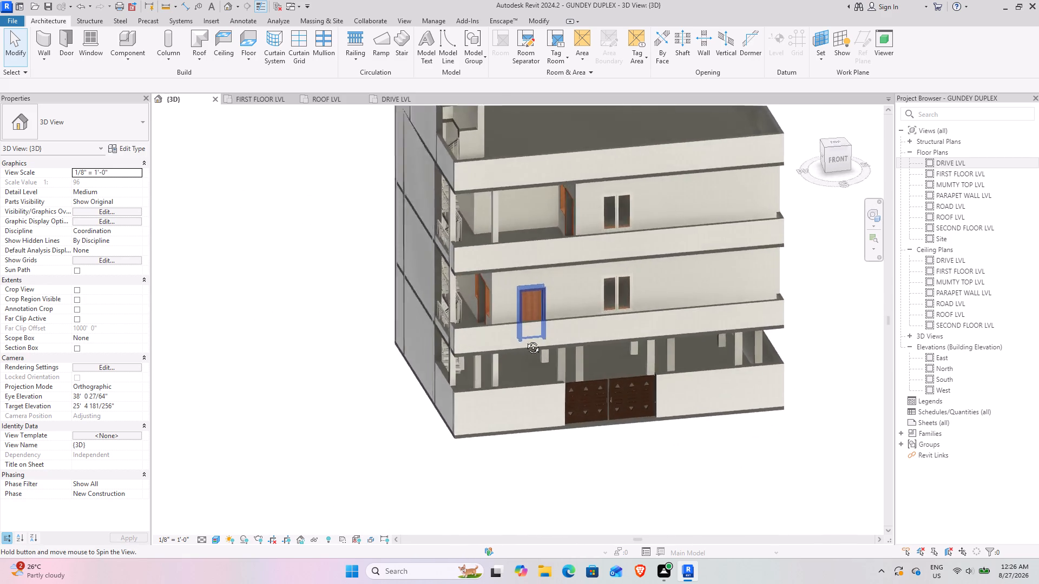
middle_click_drag(525, 340, 503, 313, "shift")
scroll(468, 355, "up", 15)
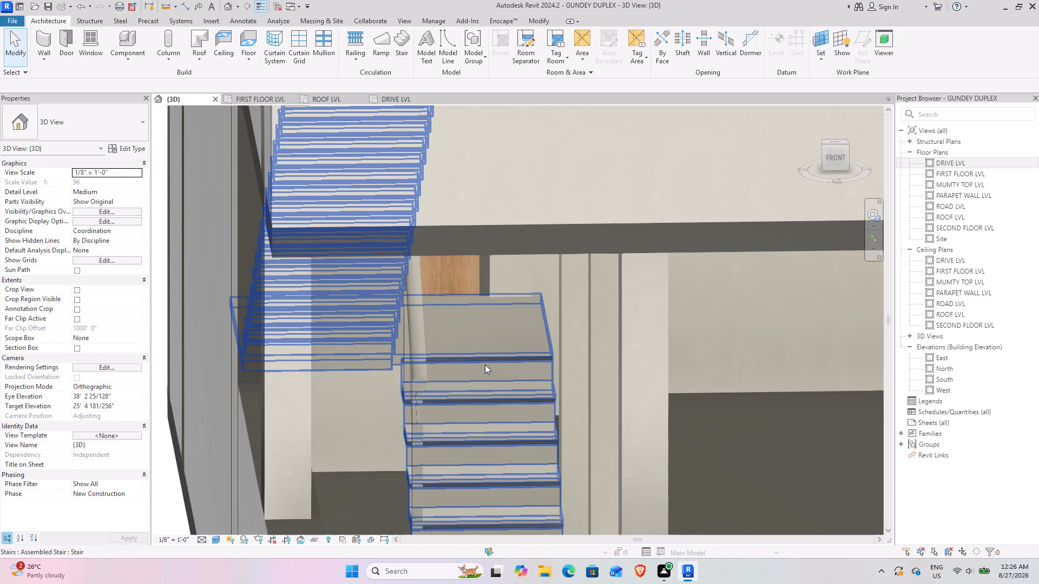
scroll(492, 366, "down", 13)
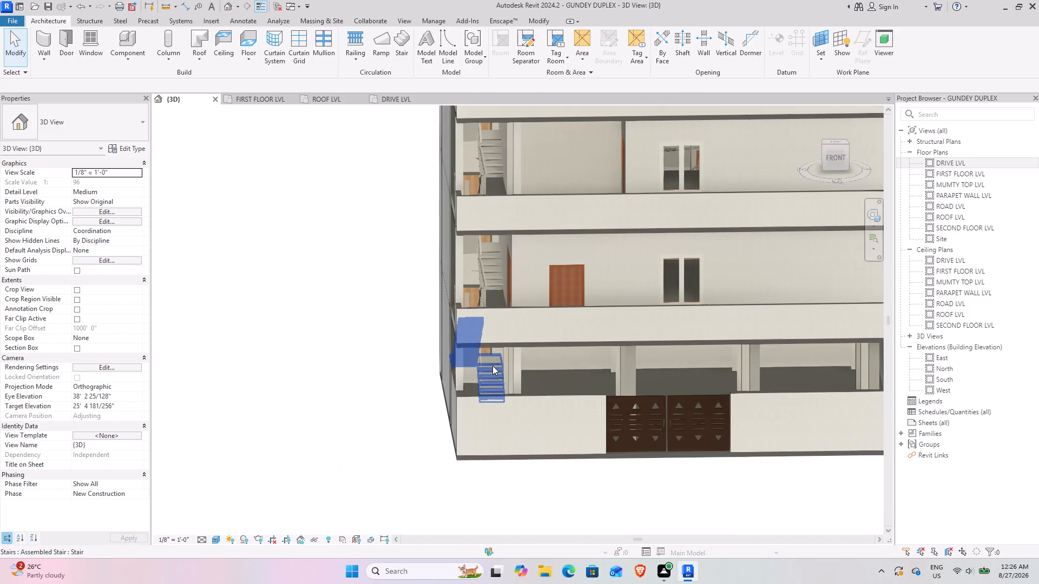
scroll(492, 366, "down", 1)
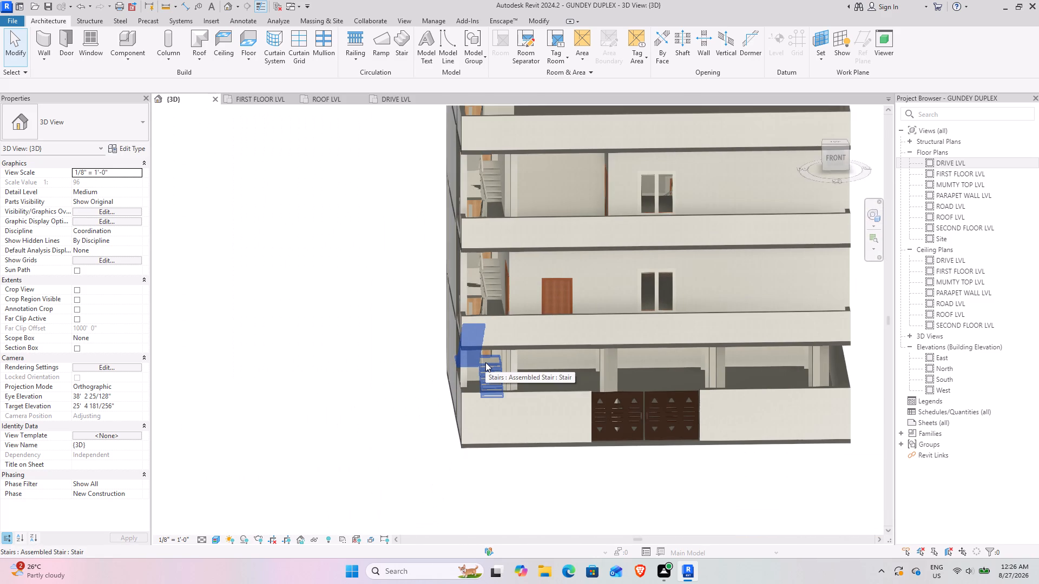
scroll(490, 361, "down", 3)
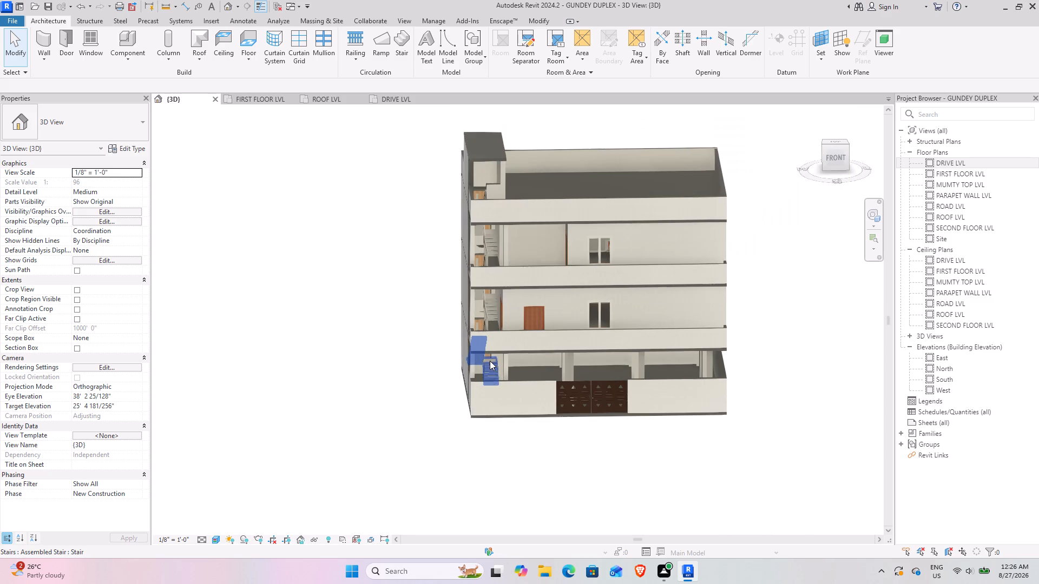
middle_click_drag(486, 361, 621, 329, "shift")
middle_click_drag(492, 372, 534, 355, "shift")
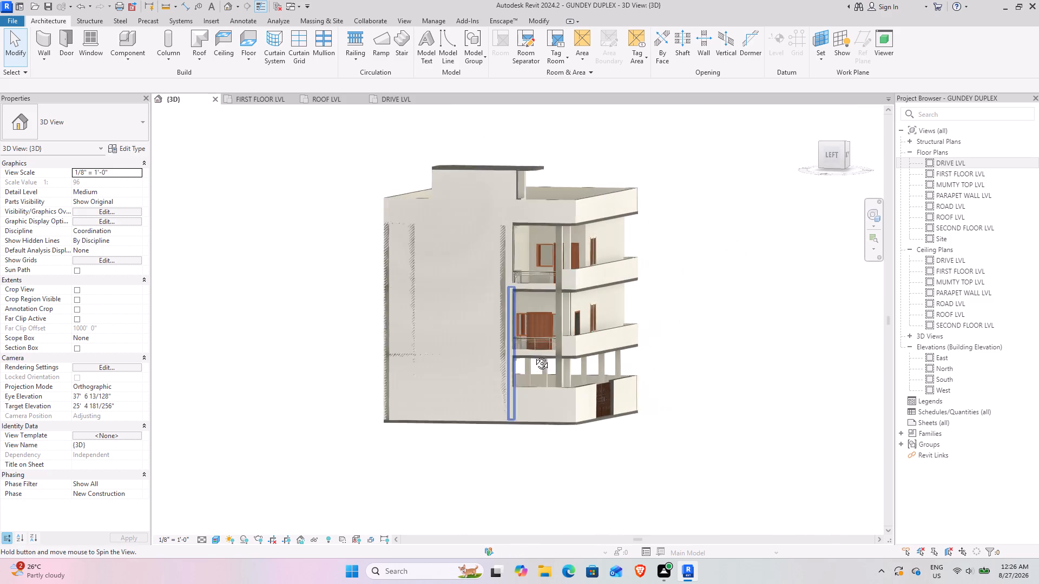
middle_click_drag(534, 355, 524, 362, "shift")
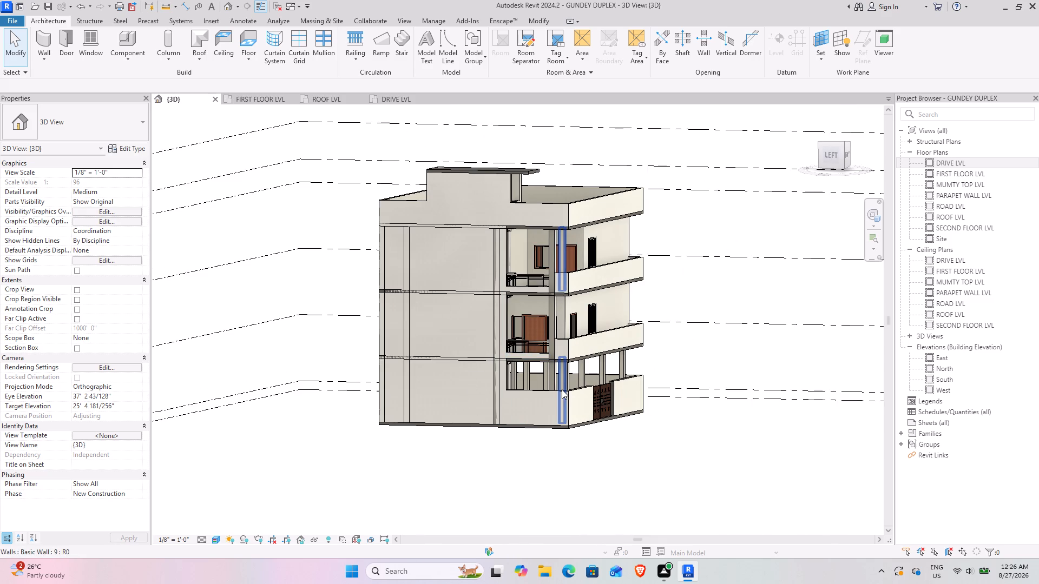
Inspect the building's front-left corner in 3D, including the left wall, upper-floor openings and side balcony railings.
scroll(566, 384, "down", 2)
middle_click_drag(562, 384, 527, 388, "shift")
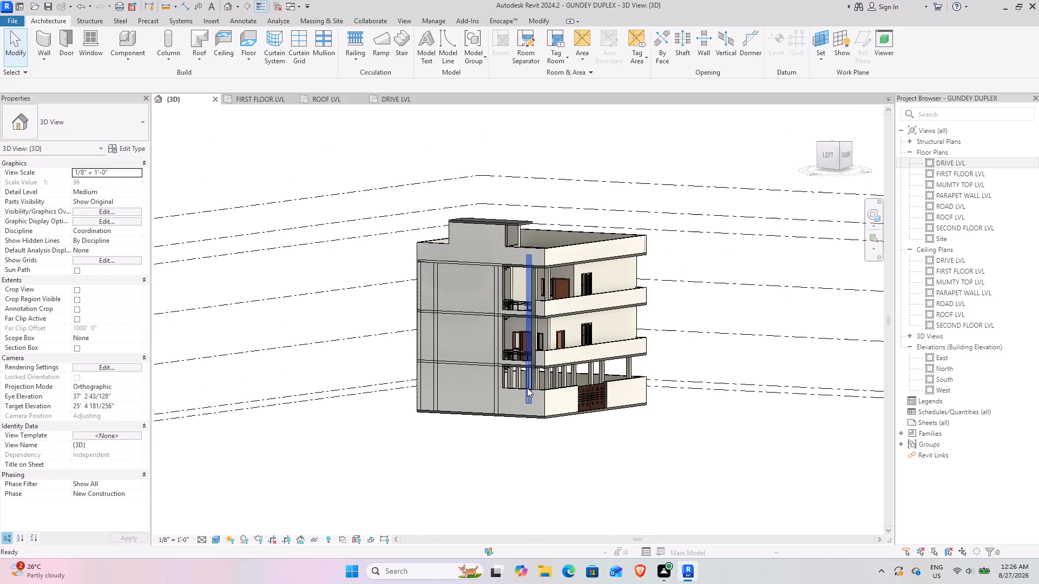
scroll(540, 377, "down", 2)
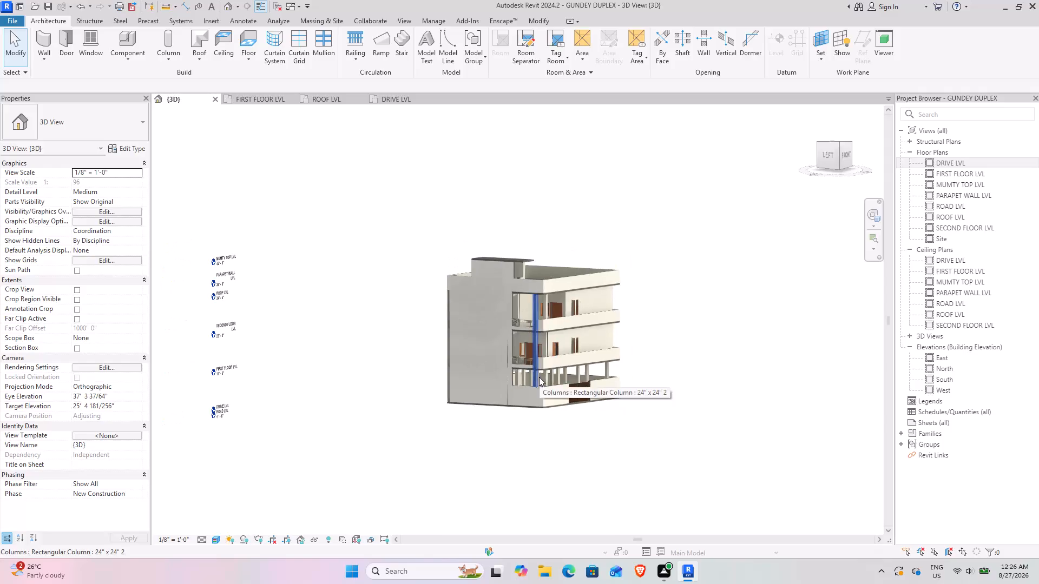
middle_click_drag(534, 377, 495, 384, "shift")
scroll(522, 310, "up", 10)
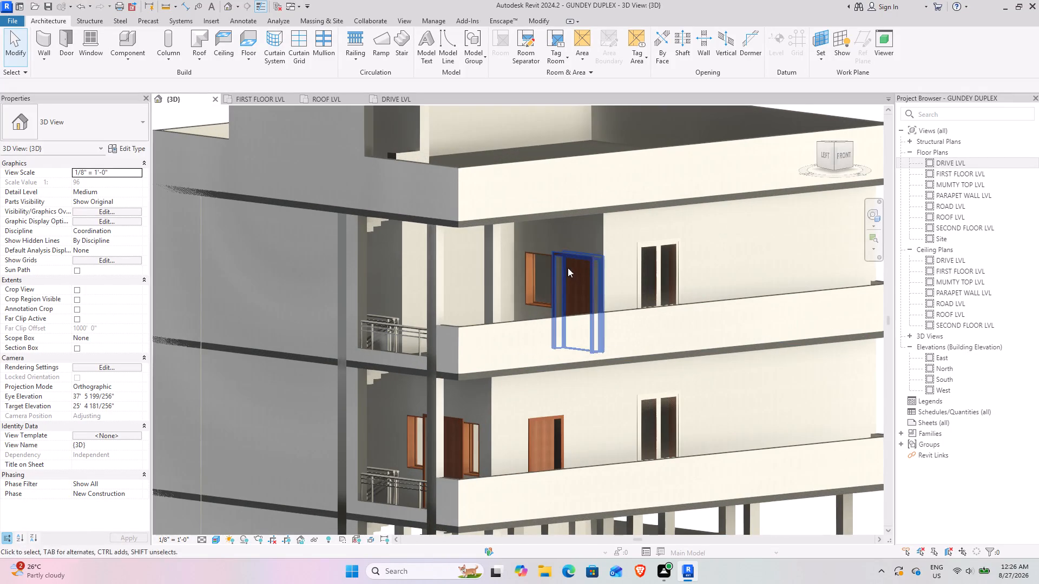
scroll(643, 338, "down", 8)
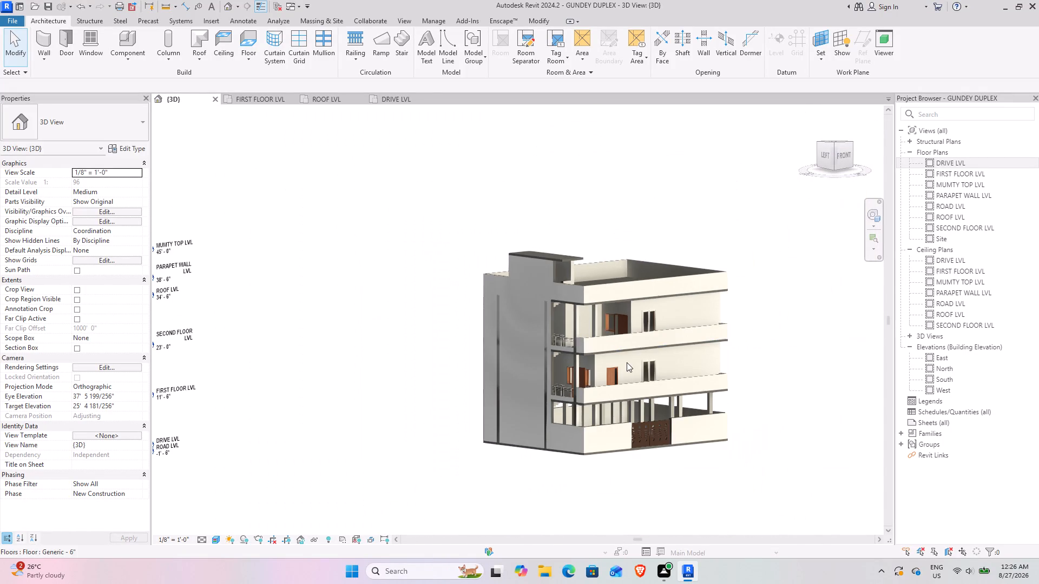
middle_click_drag(627, 362, 657, 423, "shift")
scroll(508, 342, "up", 3)
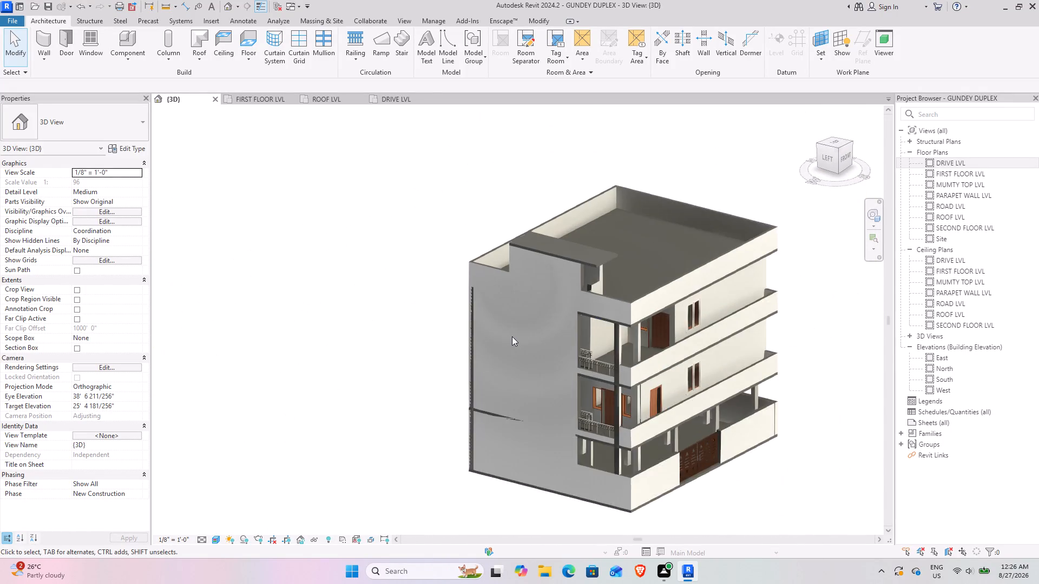
scroll(535, 346, "up", 3)
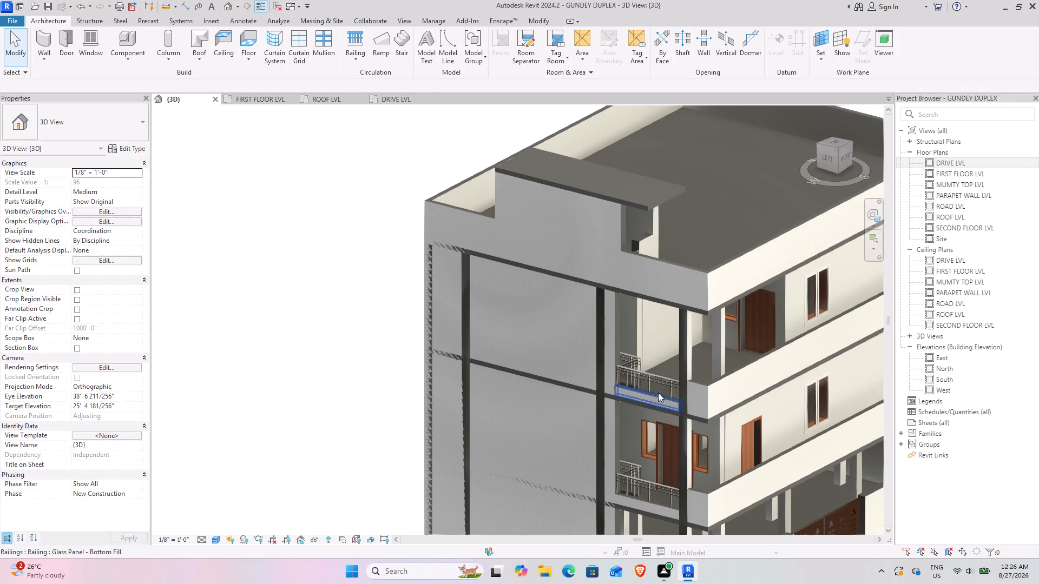
scroll(618, 346, "up", 10)
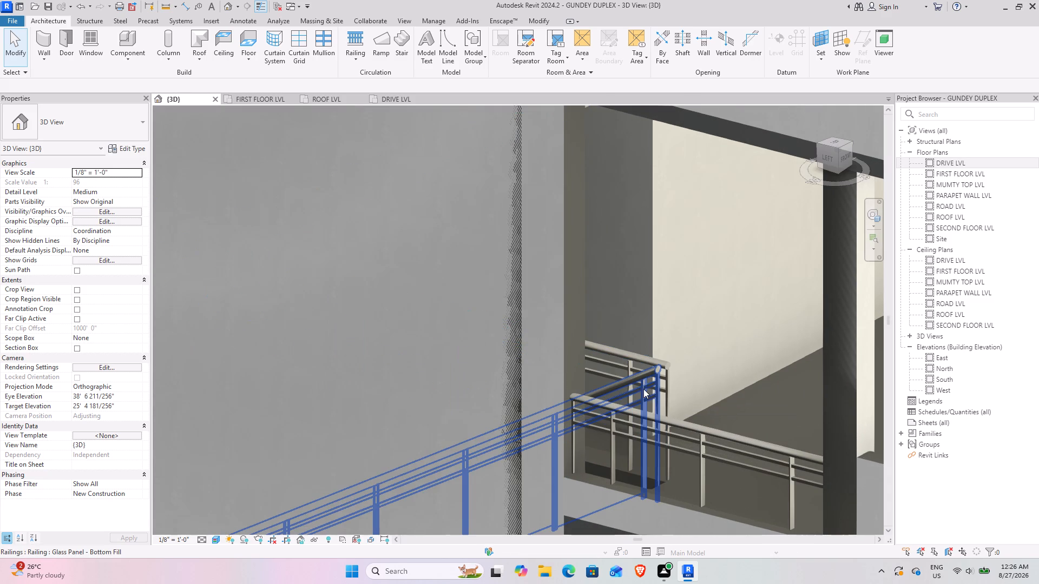
scroll(647, 388, "down", 7)
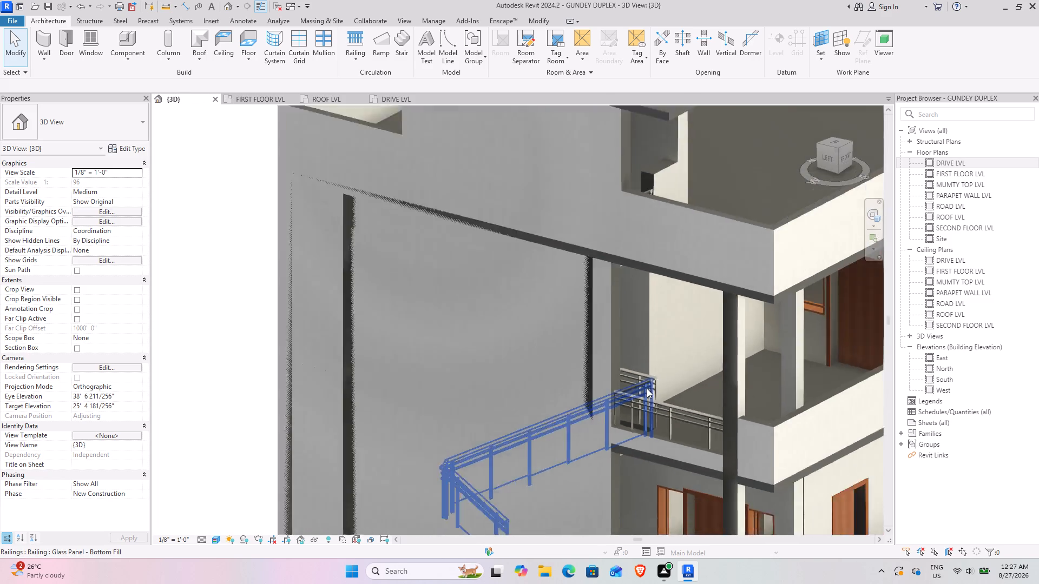
scroll(647, 388, "down", 7)
middle_click_drag(670, 397, 494, 321)
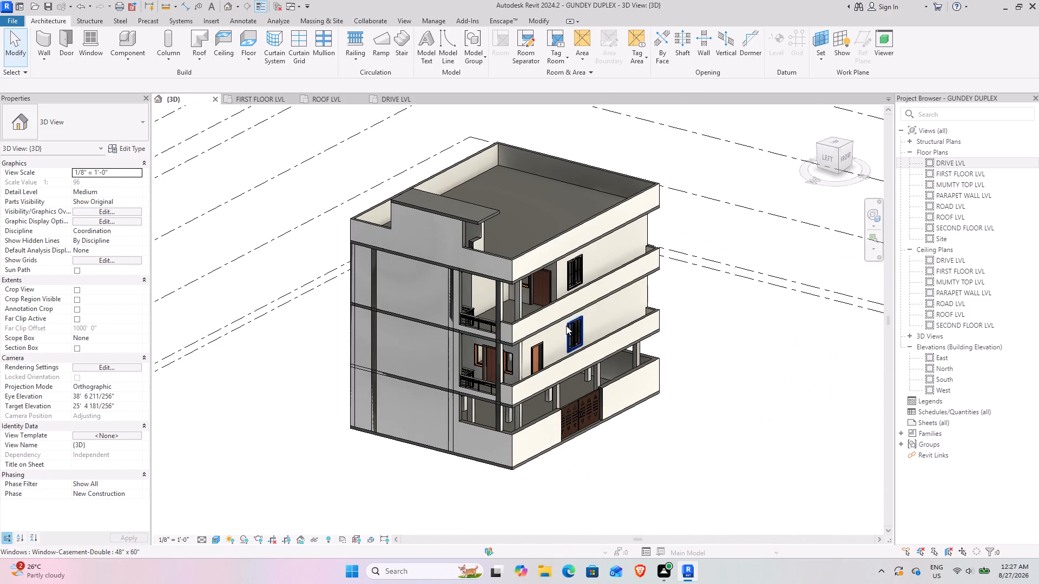
Examine the left side, front facade and roof in 3D, focusing on the mumty slab and its stair opening.
left_click_drag(826, 148, 157, 116)
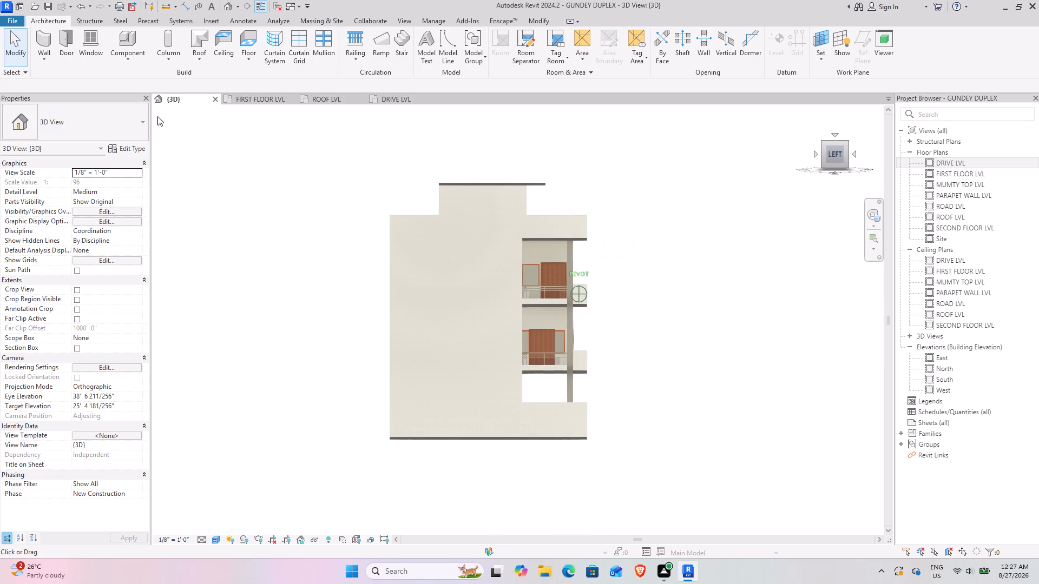
left_click_drag(157, 116, 754, 166)
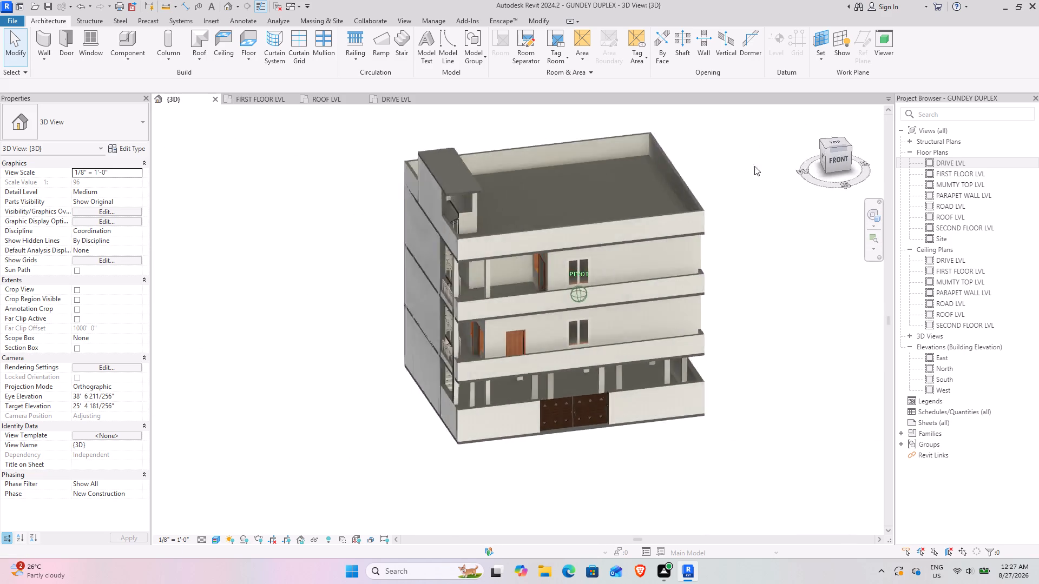
left_click_drag(754, 166, 825, 158)
left_click_drag(835, 144, 835, 195)
scroll(470, 231, "up", 9)
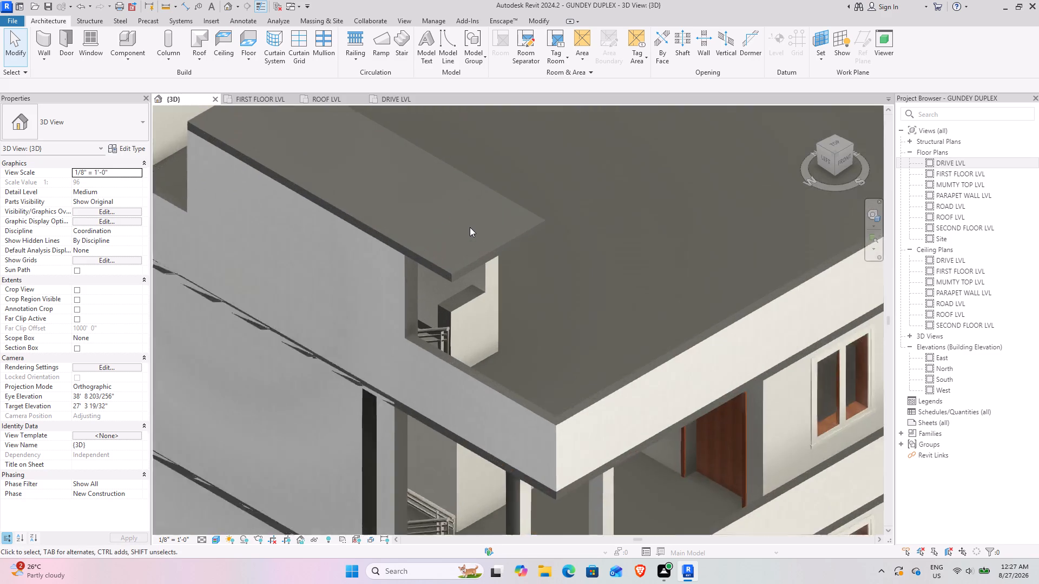
scroll(470, 227, "up", 2)
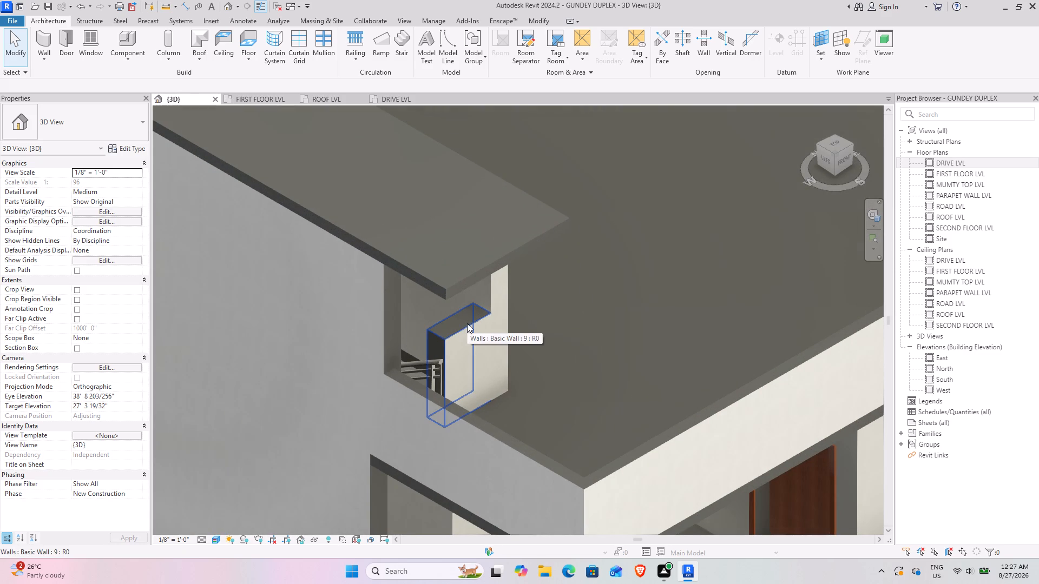
scroll(463, 360, "down", 9)
middle_click_drag(409, 368, 426, 251)
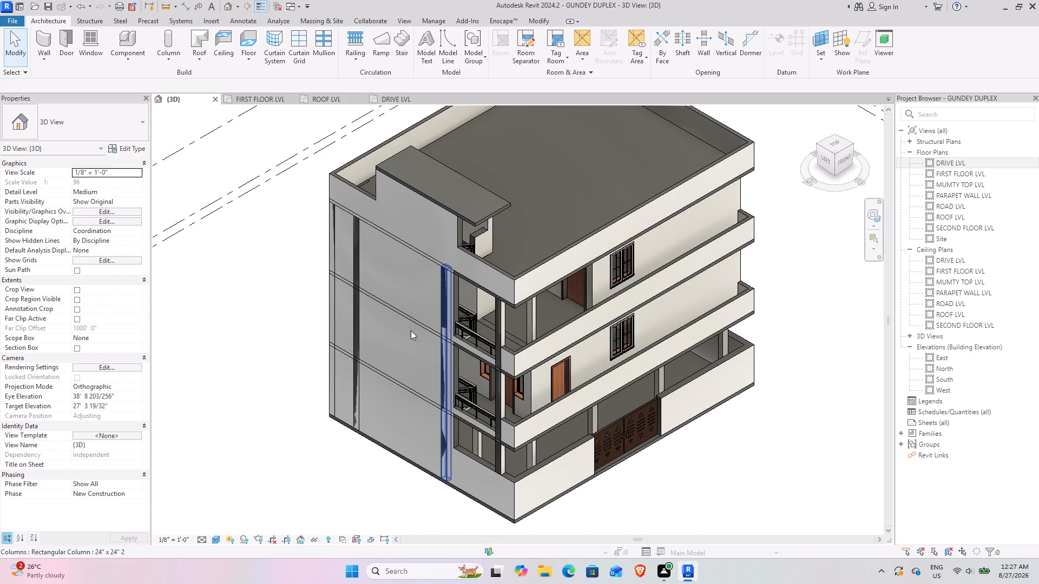
scroll(366, 323, "down", 3)
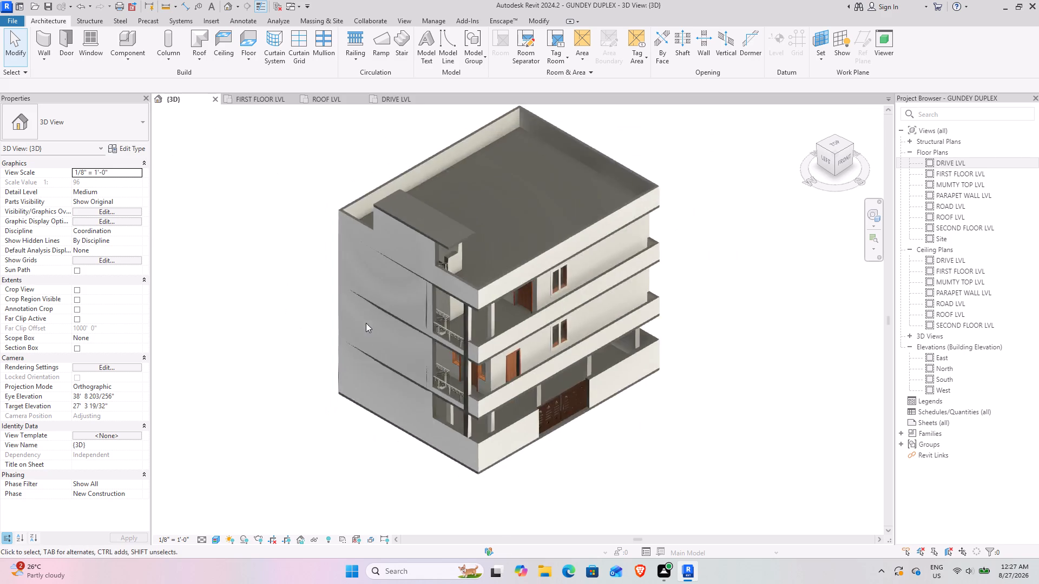
scroll(366, 323, "down", 2)
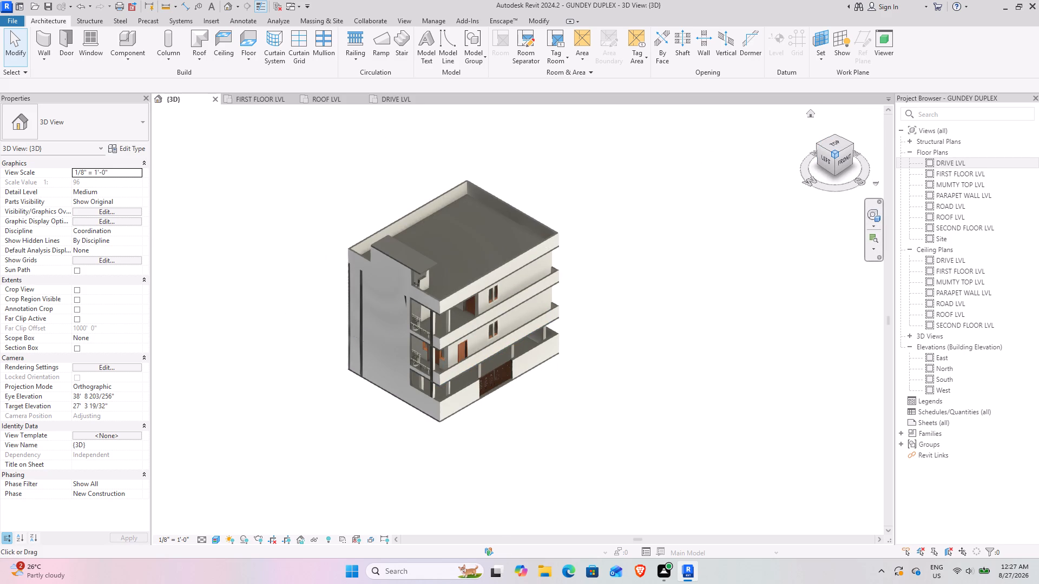
Review the left wall against the front facade in 3D from low and raised angles, including the gate and balconies.
left_click_drag(836, 154, 681, 528)
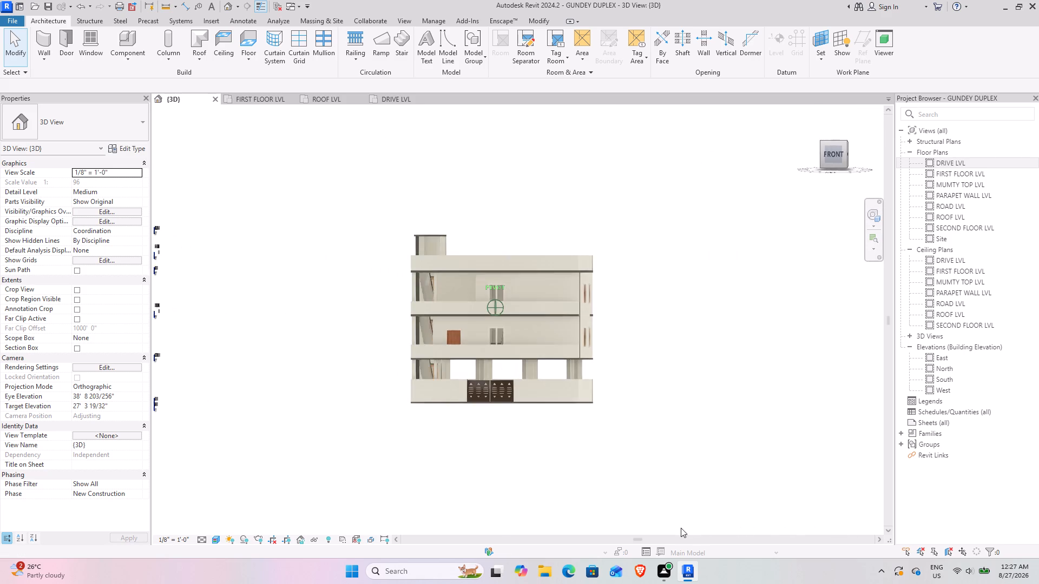
left_click_drag(681, 528, 594, 136)
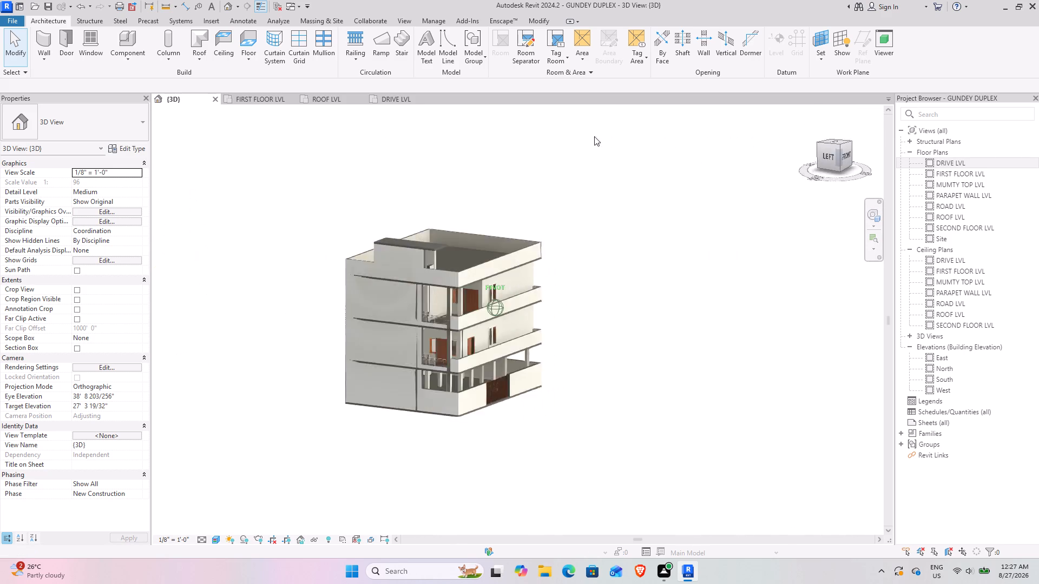
left_click_drag(594, 136, 629, 148)
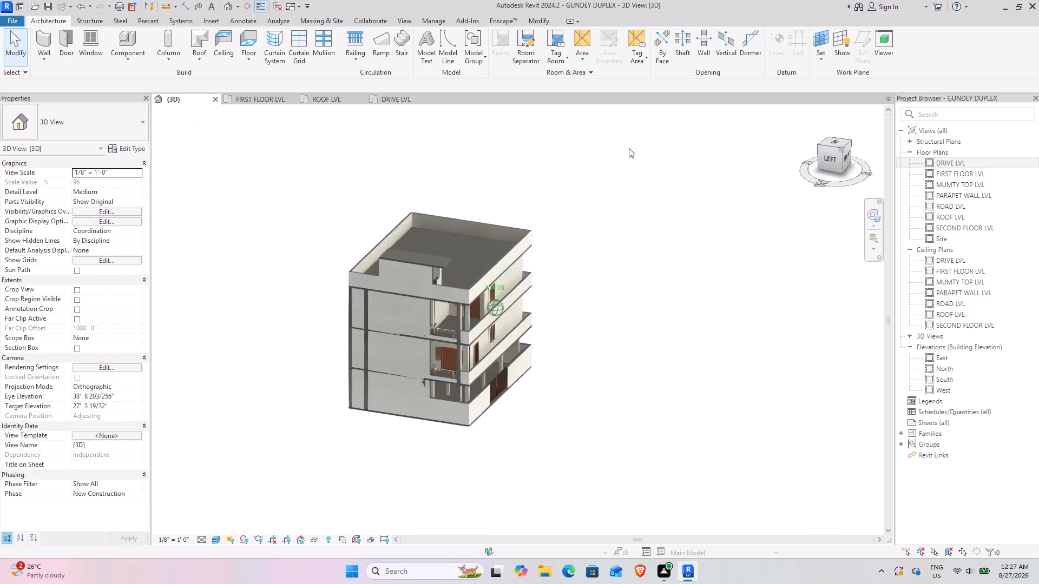
left_click_drag(629, 148, 618, 145)
scroll(375, 292, "up", 7)
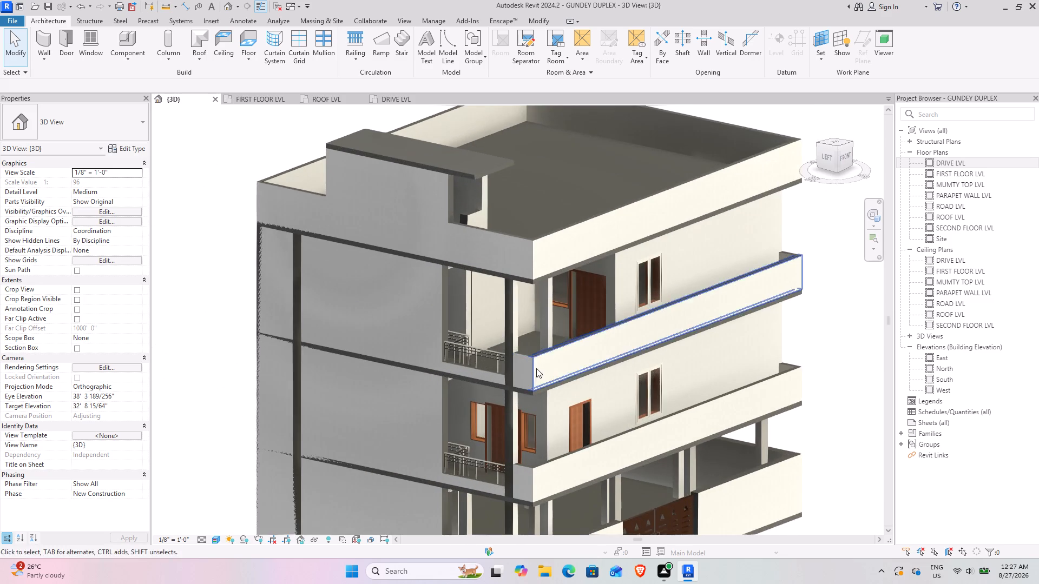
middle_click_drag(528, 360, 519, 256)
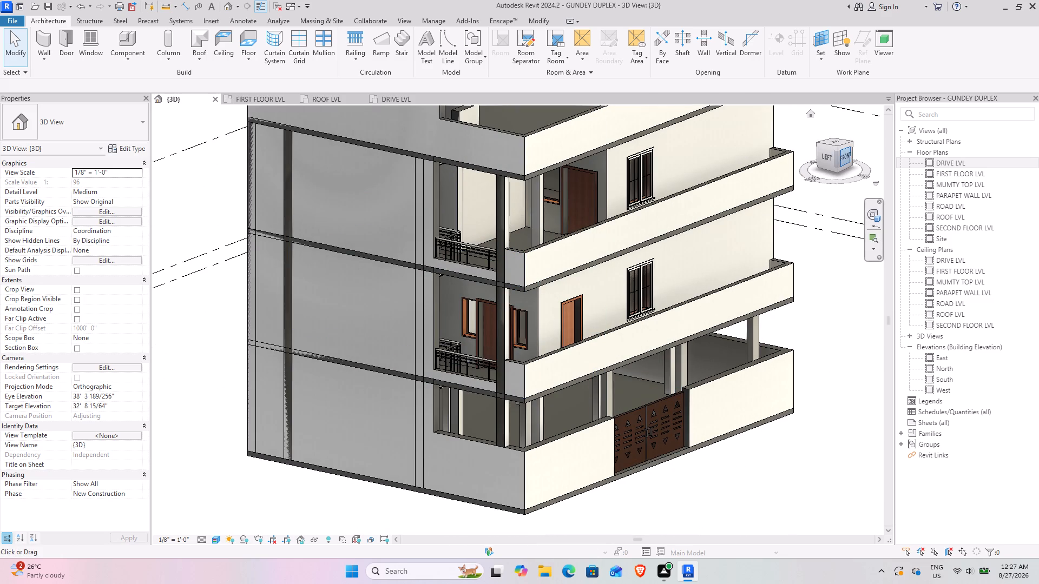
left_click_drag(837, 158, 829, 141)
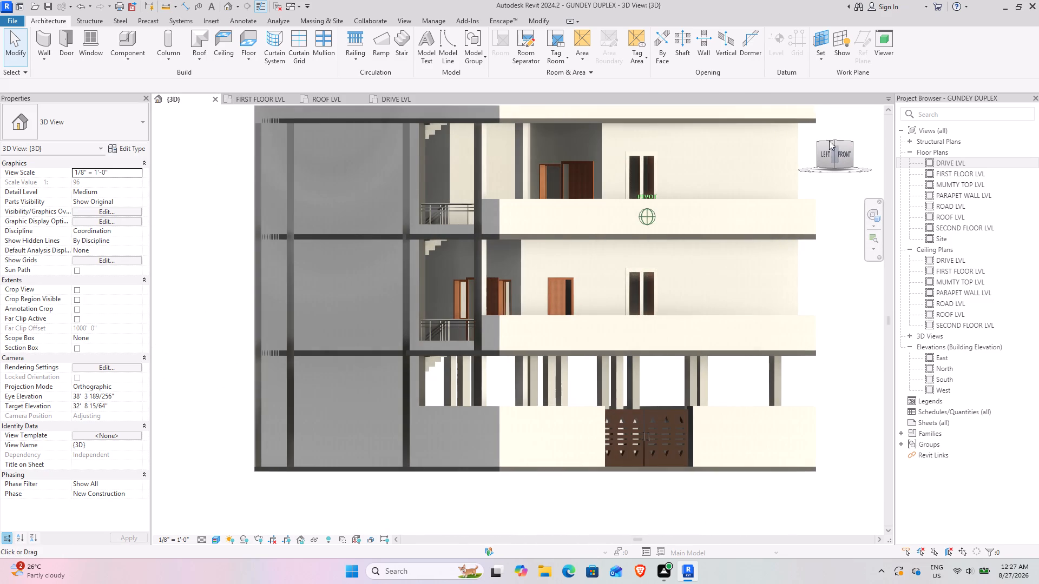
left_click_drag(829, 141, 876, 154)
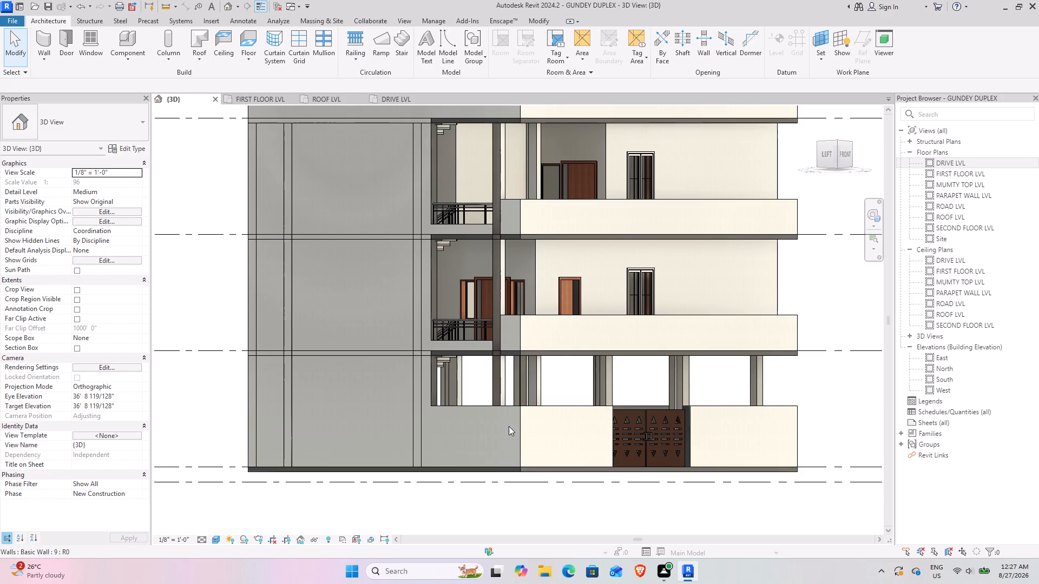
scroll(508, 426, "down", 3)
scroll(228, 382, "down", 1)
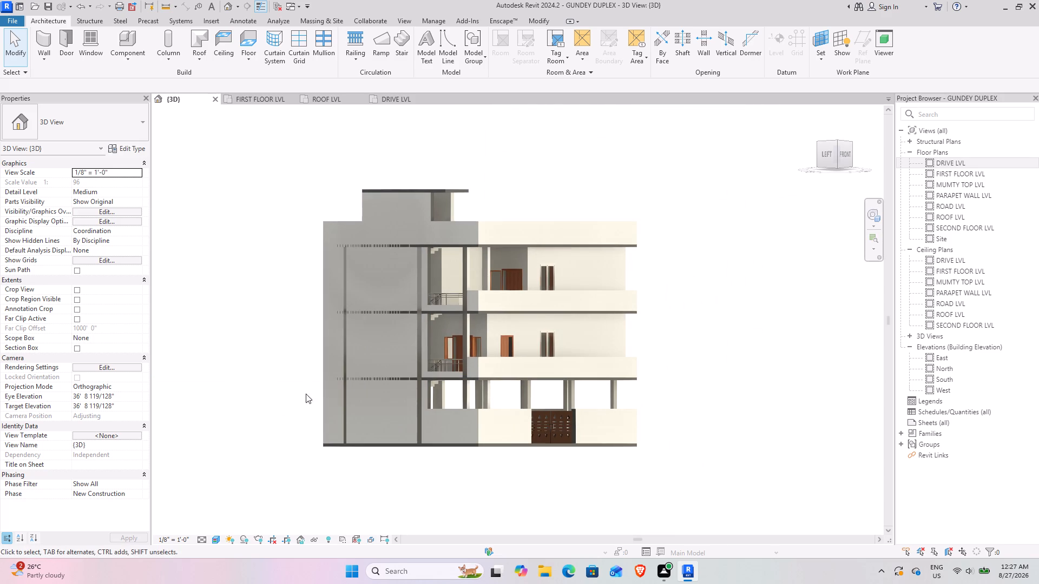
middle_click_drag(288, 393, 233, 410, "shift")
Duplicate the wall type of the tall left side wall beside the staircase as 9 2.
scroll(376, 307, "up", 2)
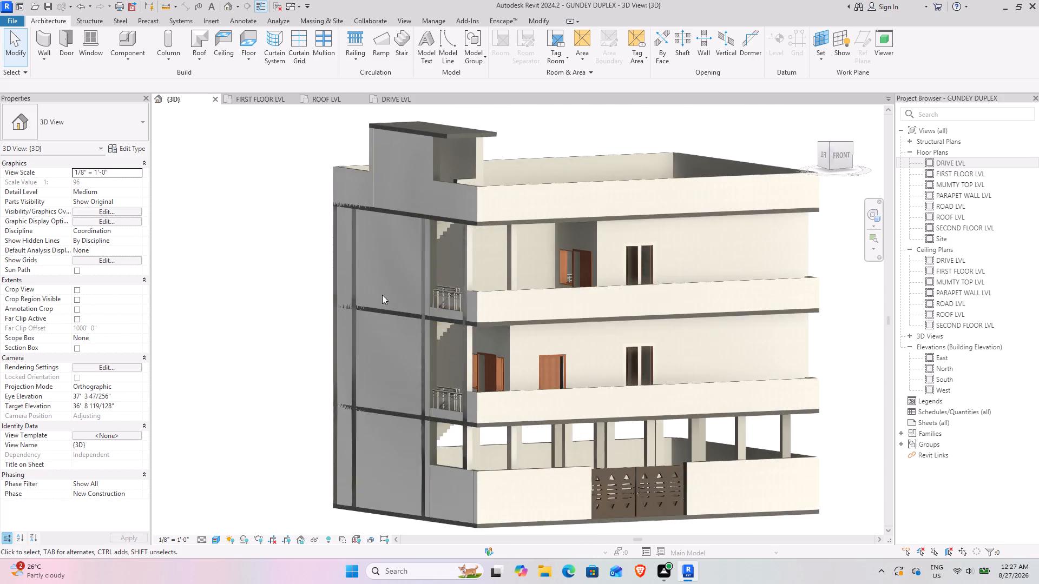
scroll(382, 295, "up", 4)
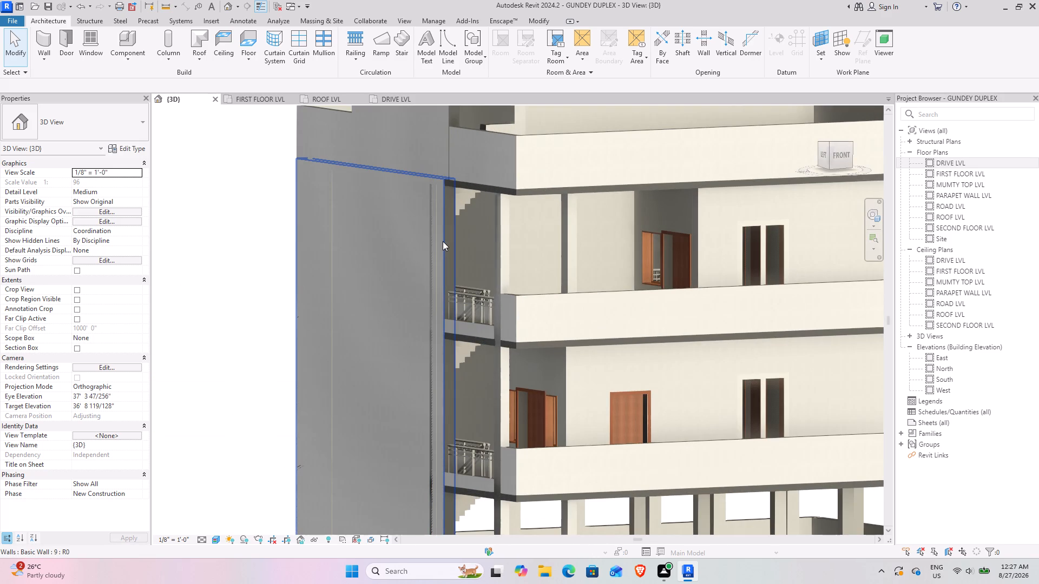
left_click(443, 241)
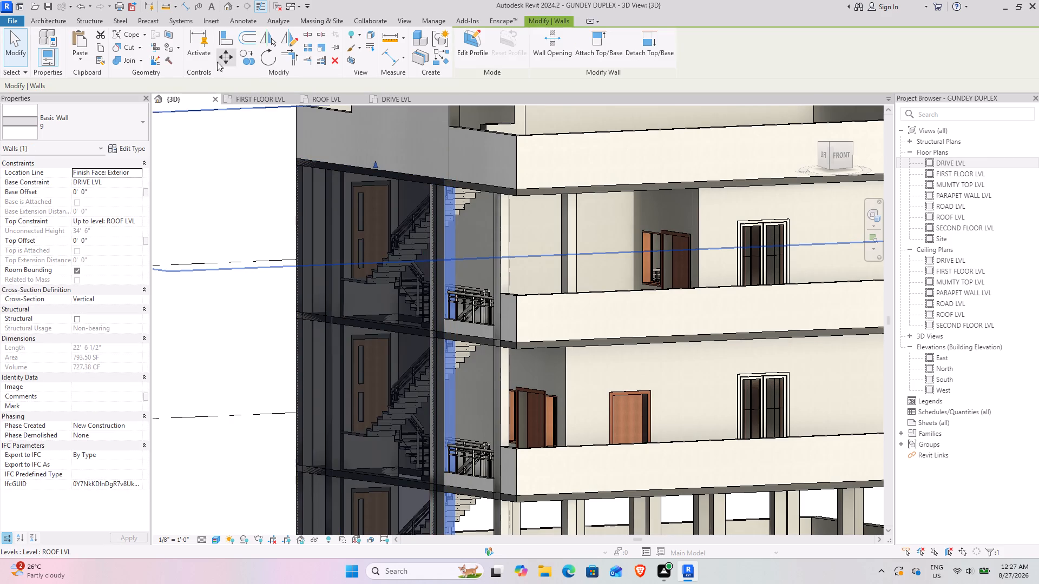
left_click(134, 144)
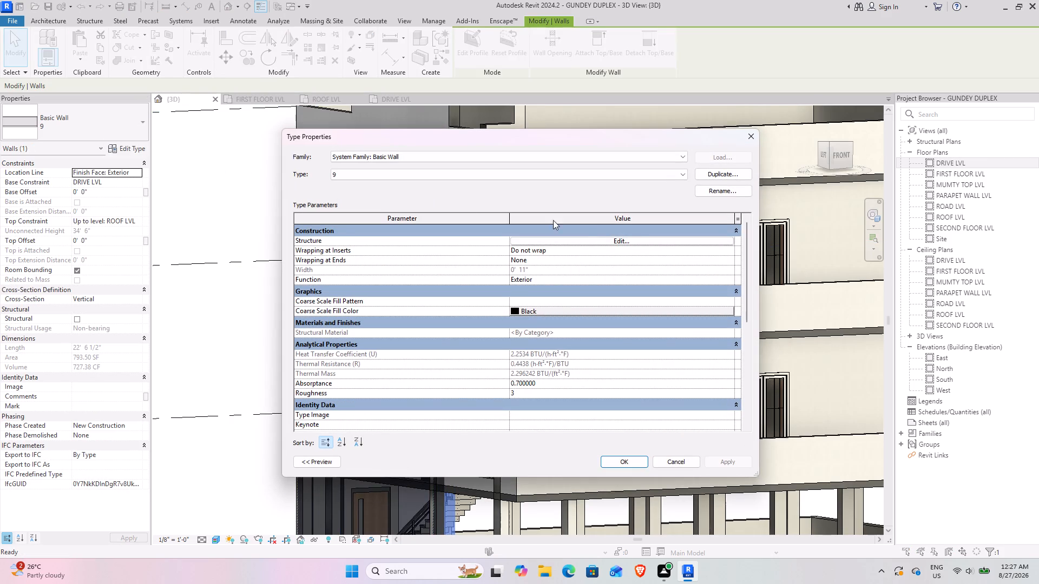
left_click(720, 174)
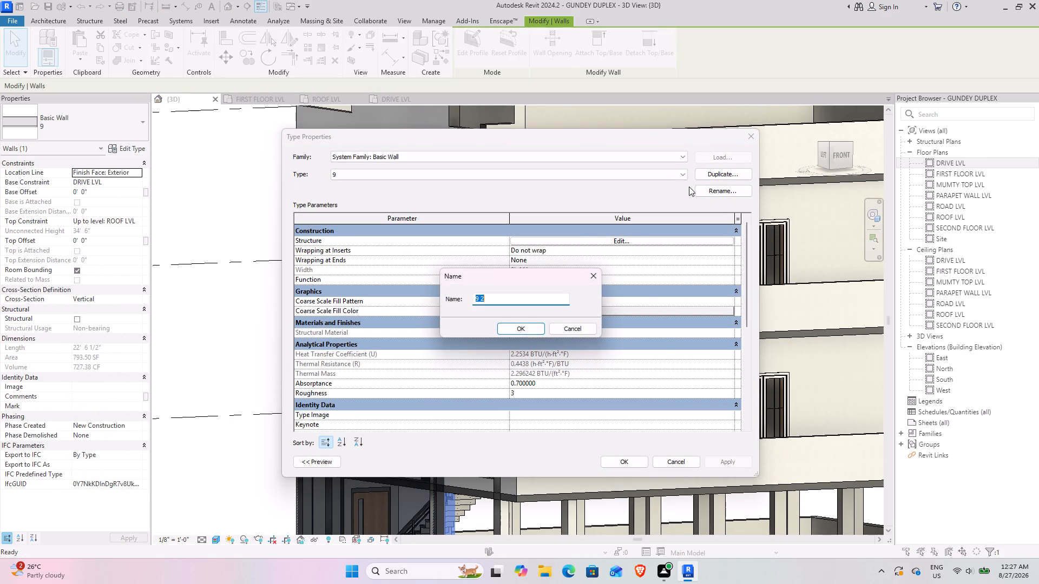
left_click(522, 329)
Set the exterior Gypsum Wall Board layer of wall type 9 2 to 3" thick and apply the type.
left_click(589, 244)
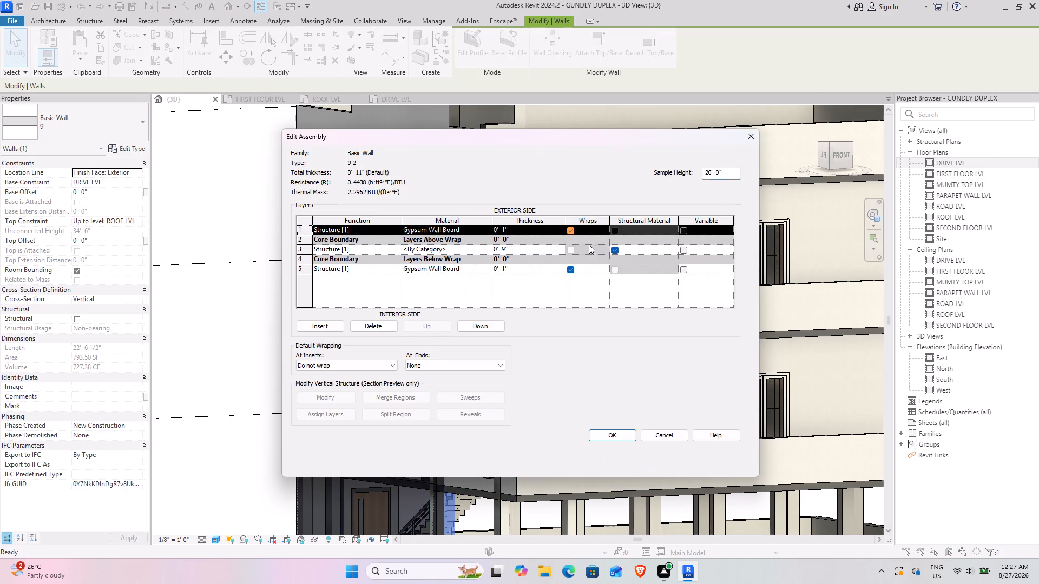
left_click(527, 232)
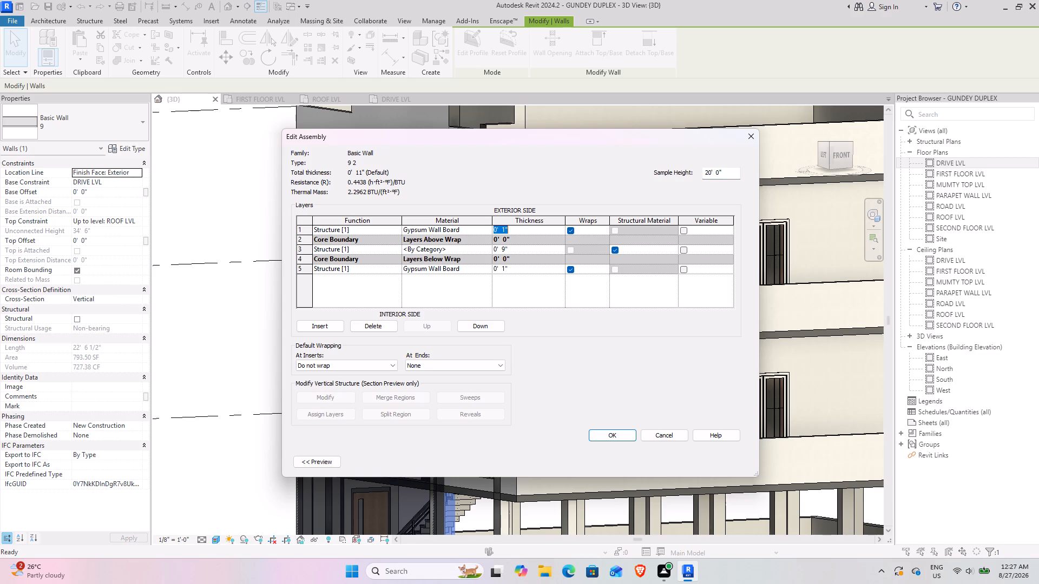
key("3")
key("shift+quotedbl")
key("Return")
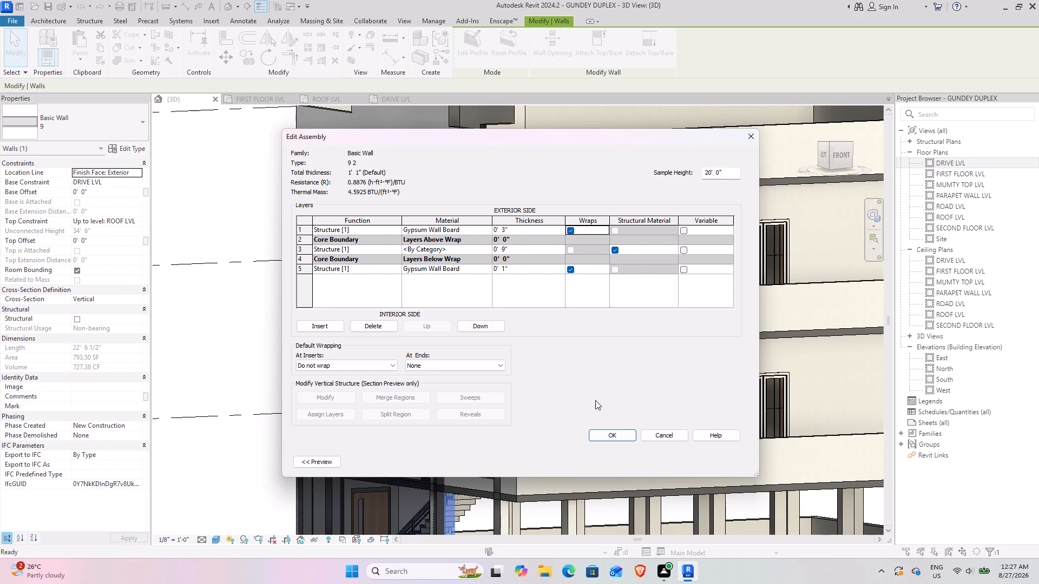
left_click(612, 441)
left_click(727, 464)
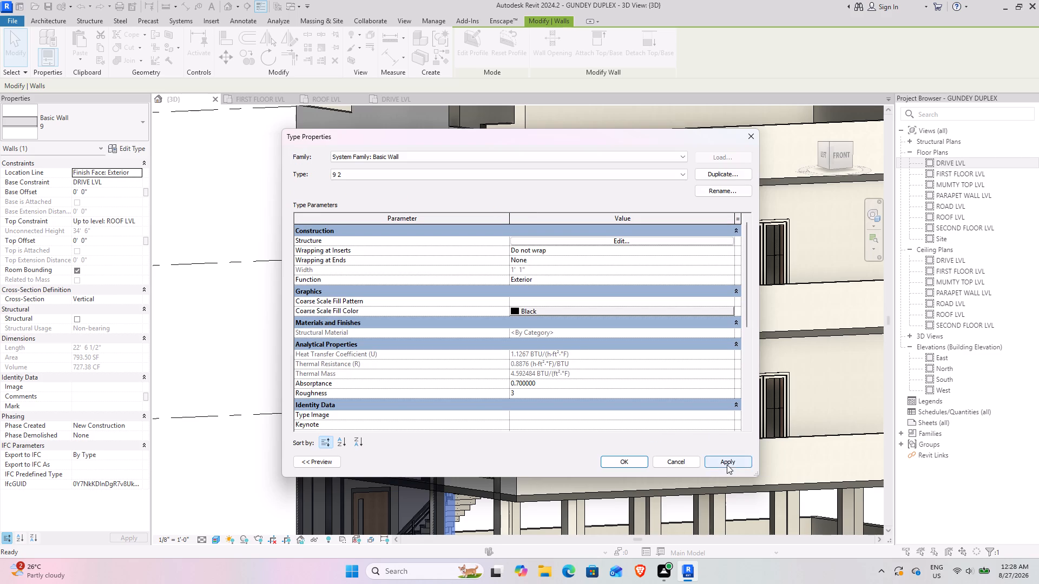
left_click(619, 463)
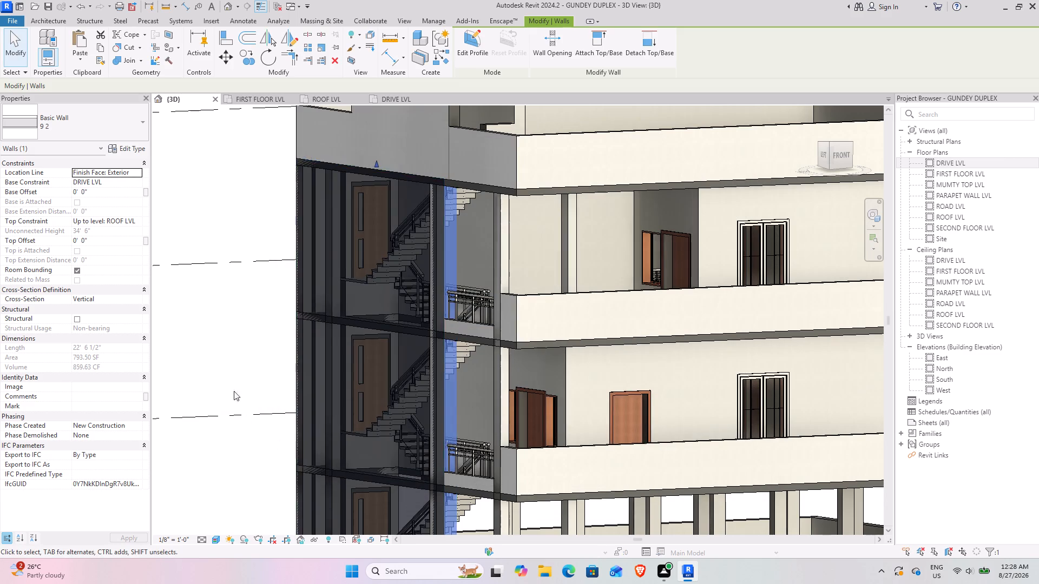
Set the exterior Gypsum Wall Board layer of the tall left side wall's type 9 2 to 1" thick.
left_click(232, 386)
middle_click_drag(288, 371, 178, 360, "shift")
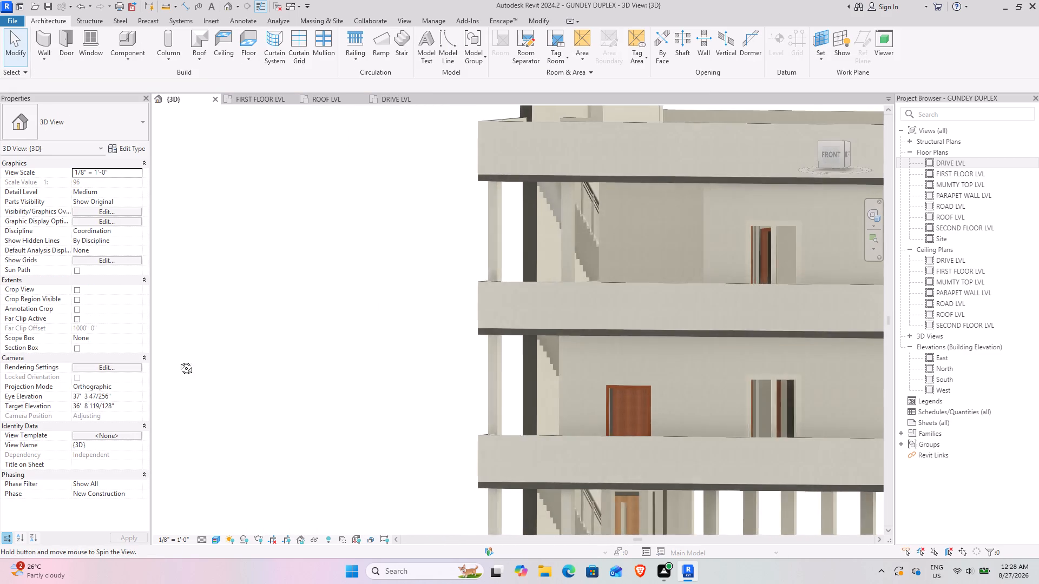
middle_click_drag(178, 360, 179, 360, "shift")
middle_click_drag(395, 381, 525, 404, "shift")
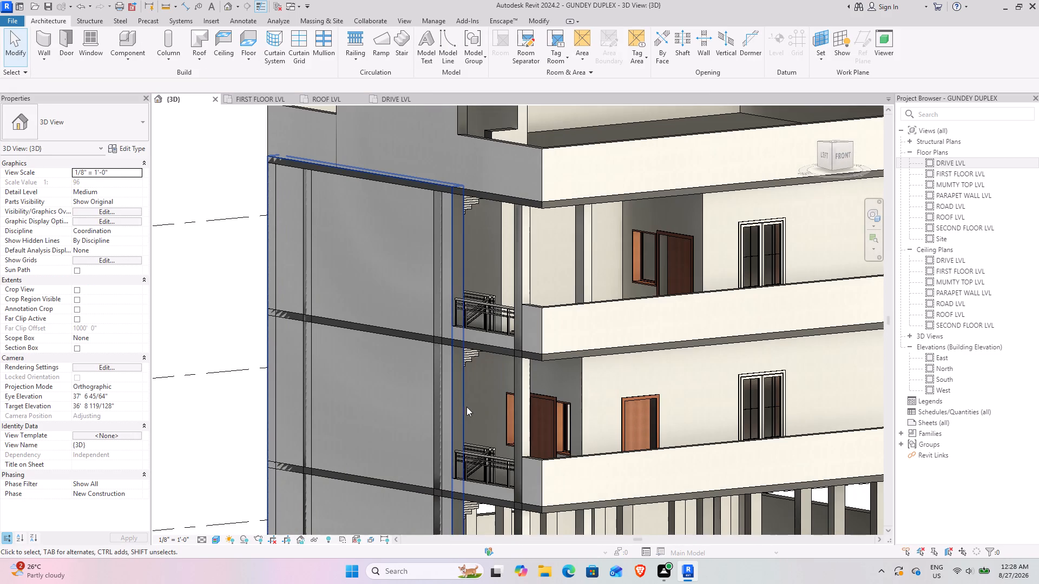
left_click(459, 397)
left_click(123, 151)
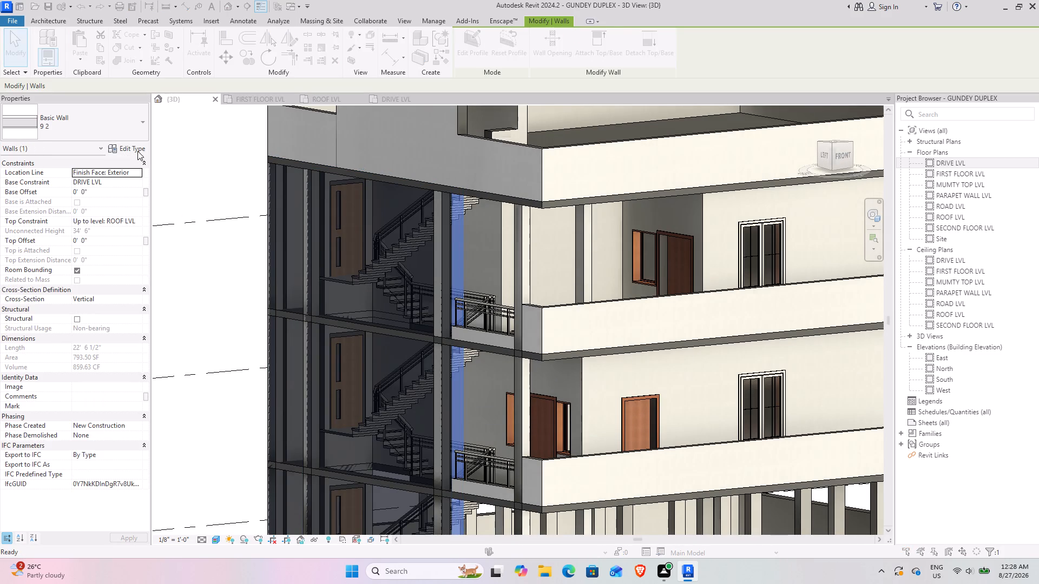
left_click(614, 243)
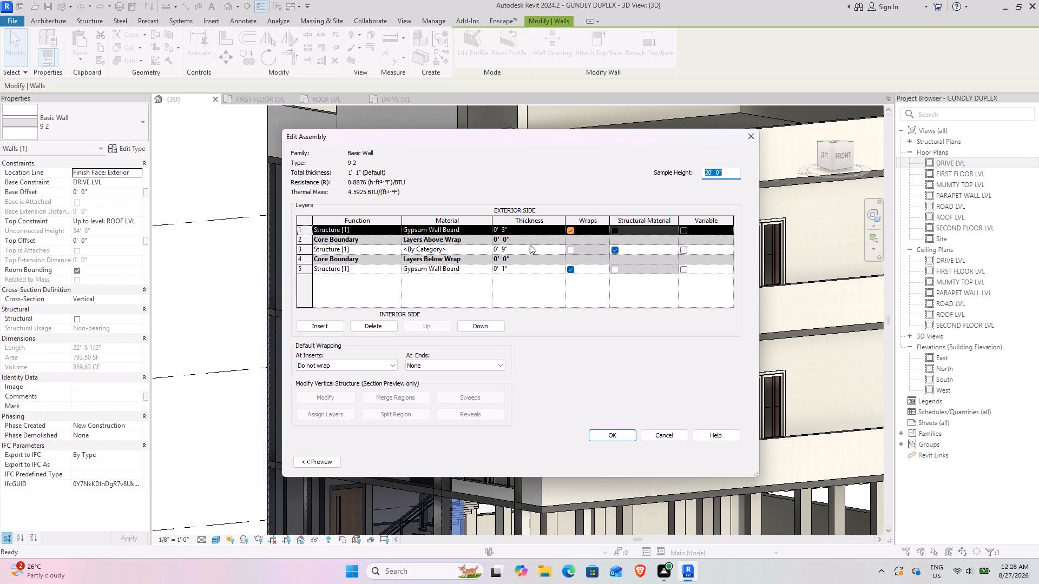
left_click(511, 231)
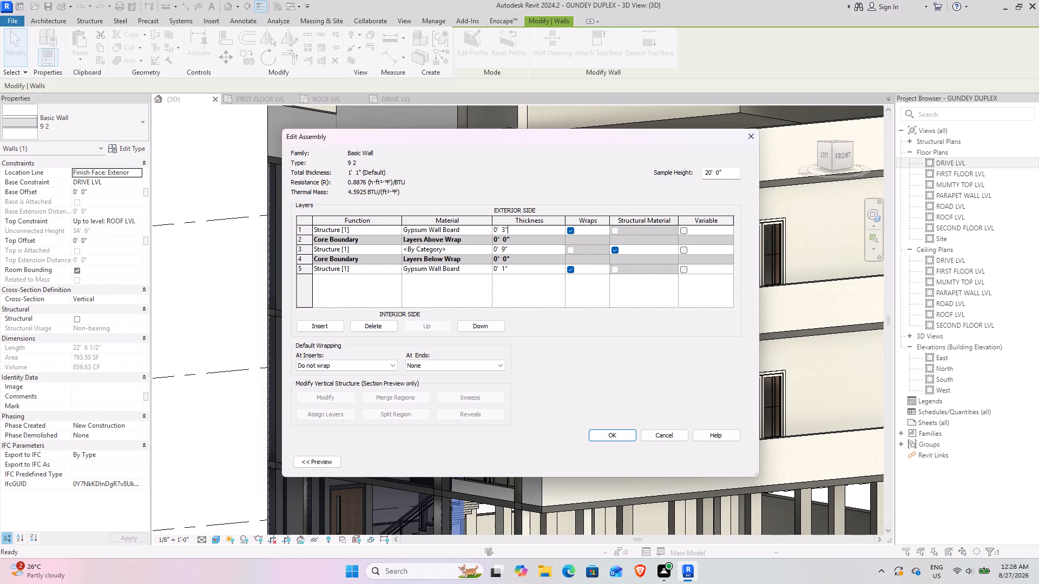
left_click_drag(511, 231, 480, 235)
type("1\"")
key("Return")
Set the interior Gypsum Wall Board layer of wall type 9 2 to 3" thick and apply the type.
left_click(522, 266)
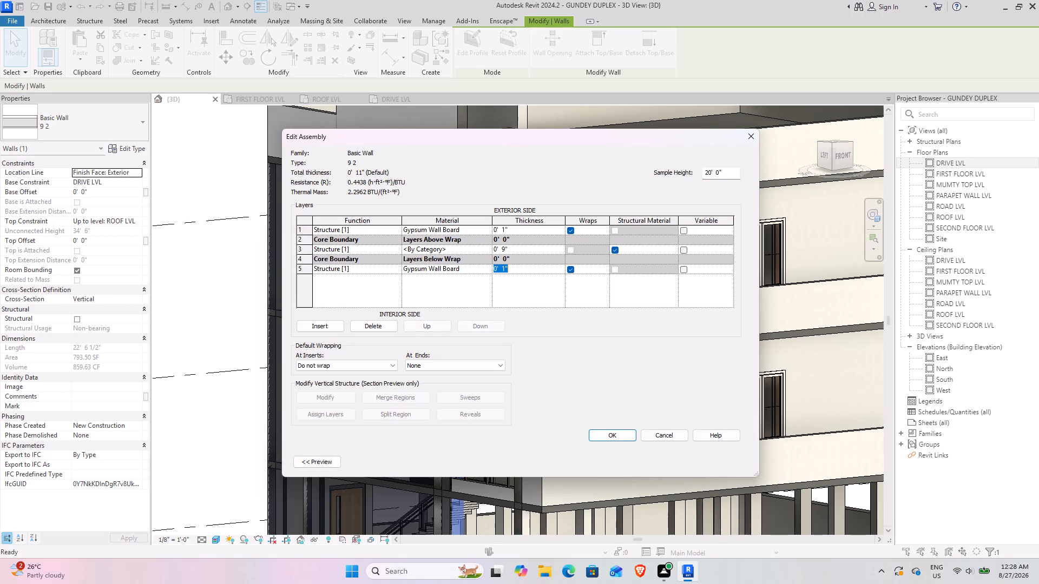
type("3\"")
key("Return")
left_click(603, 431)
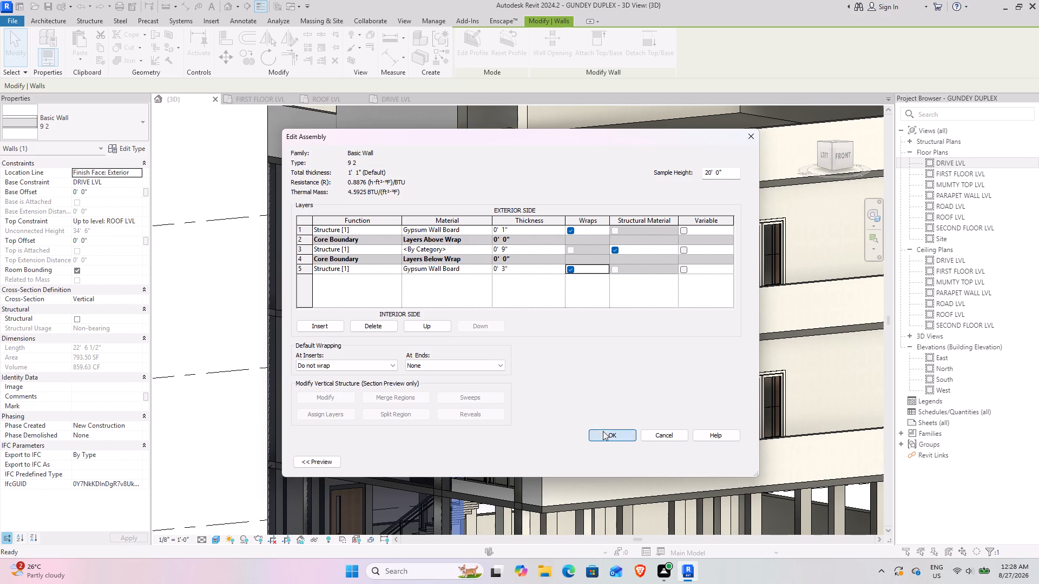
left_click(736, 465)
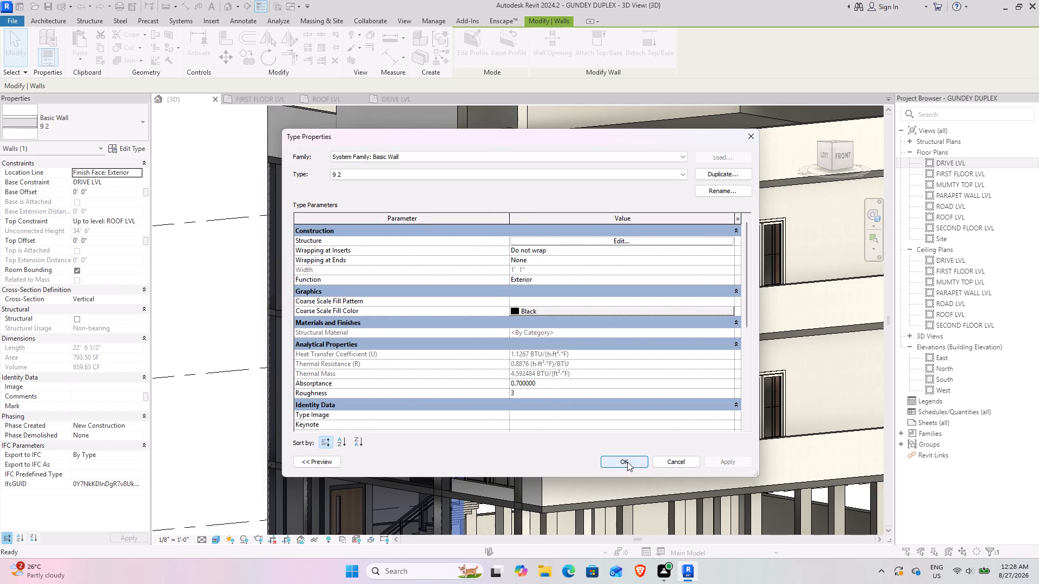
left_click(627, 462)
Examine the left side wall in 3D from low and raised angles, and select the column embedded near the balconies.
scroll(341, 420, "down", 4)
left_click(268, 350)
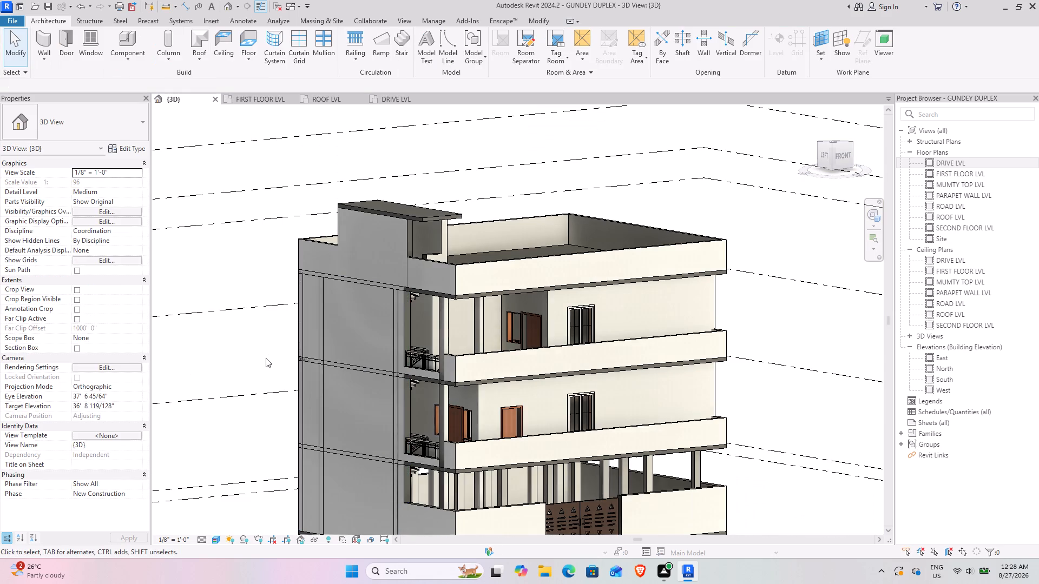
middle_click_drag(267, 365, 374, 275, "shift")
scroll(372, 305, "down", 3)
middle_click_drag(433, 336, 471, 363, "shift")
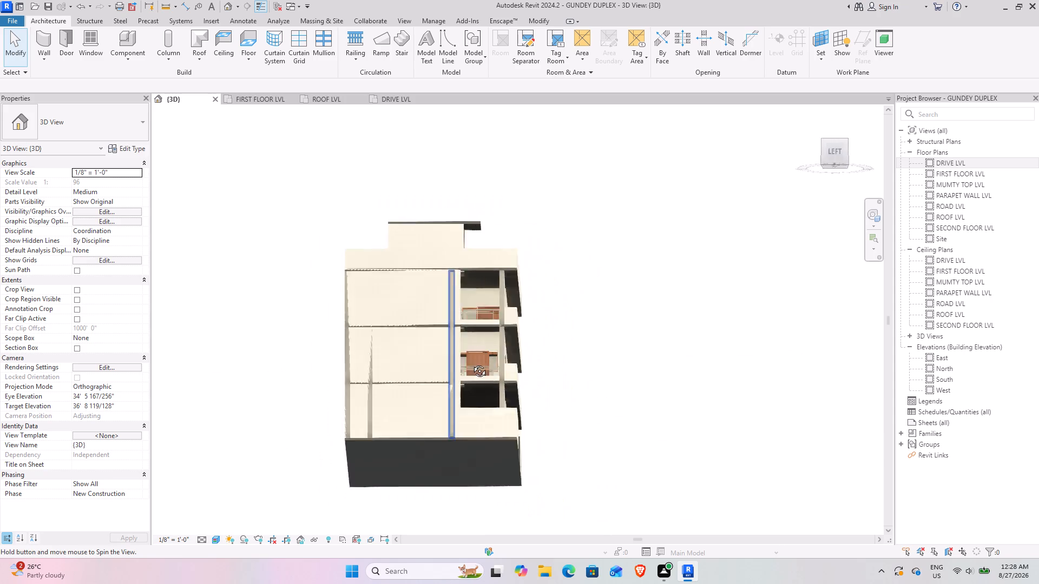
middle_click_drag(471, 363, 403, 492, "shift")
scroll(394, 348, "up", 7)
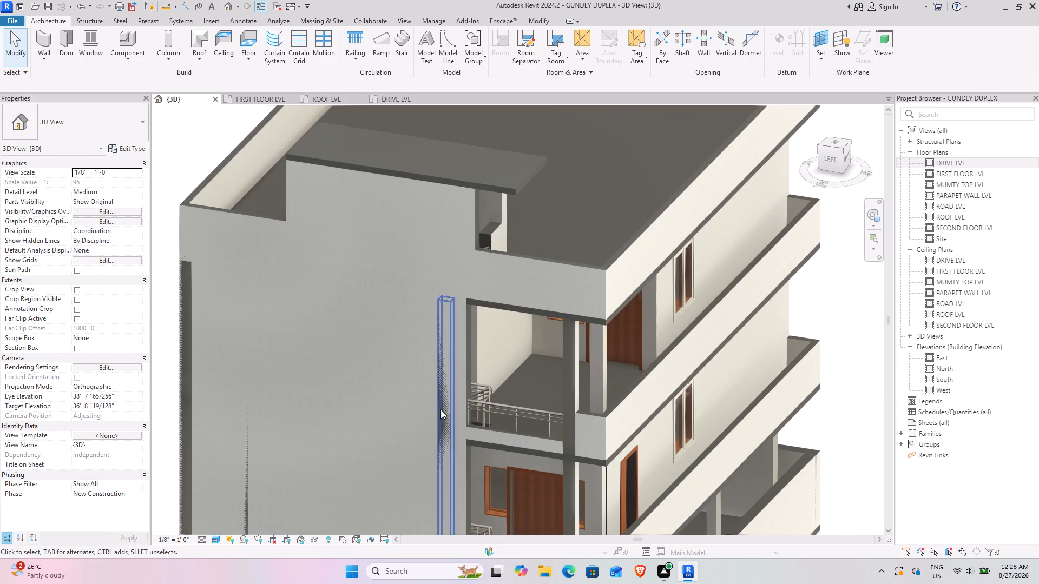
middle_click_drag(468, 466, 506, 427, "shift")
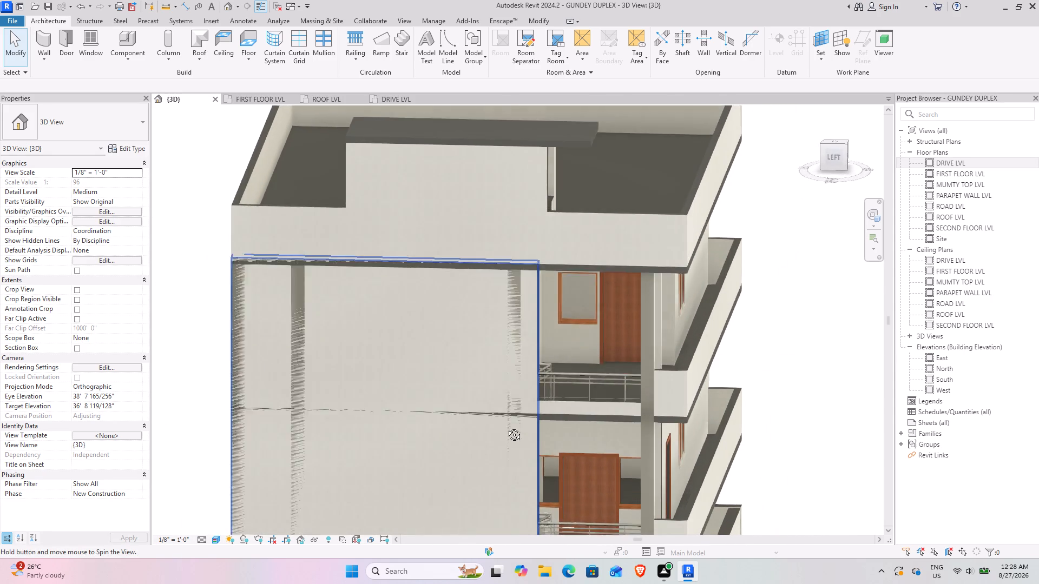
middle_click_drag(506, 427, 505, 427, "shift")
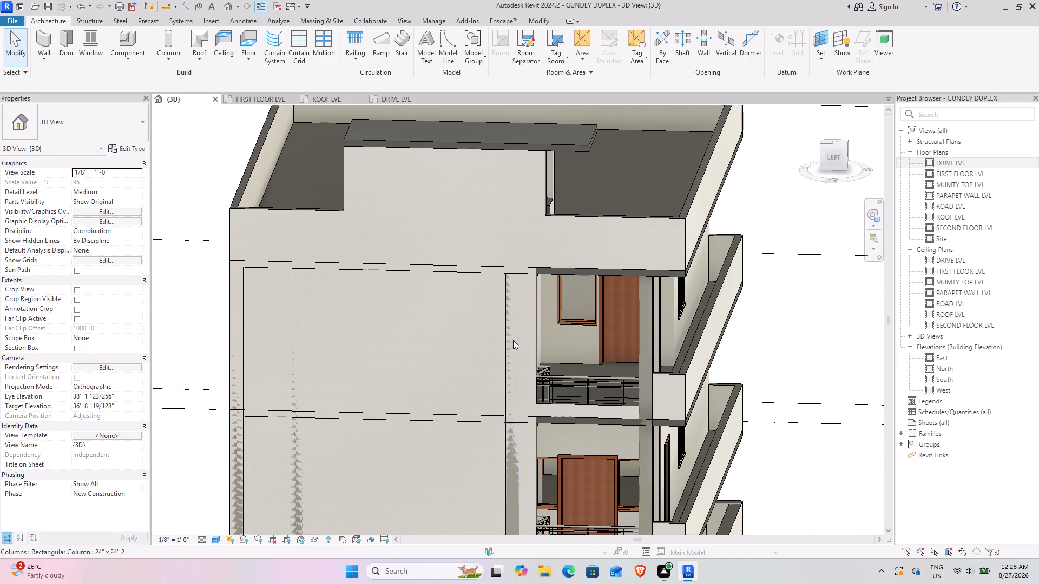
left_click(513, 340)
left_click(520, 346)
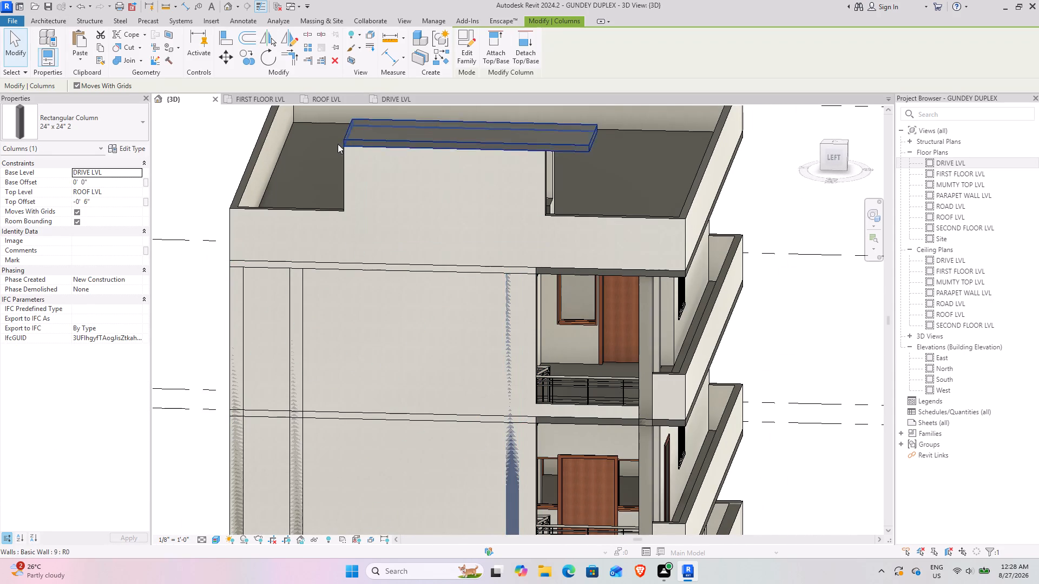
Examine the selected 24" x 24" 2 column against the left wall and staircase in the DRIVE LVL plan.
left_click(337, 95)
left_click(391, 105)
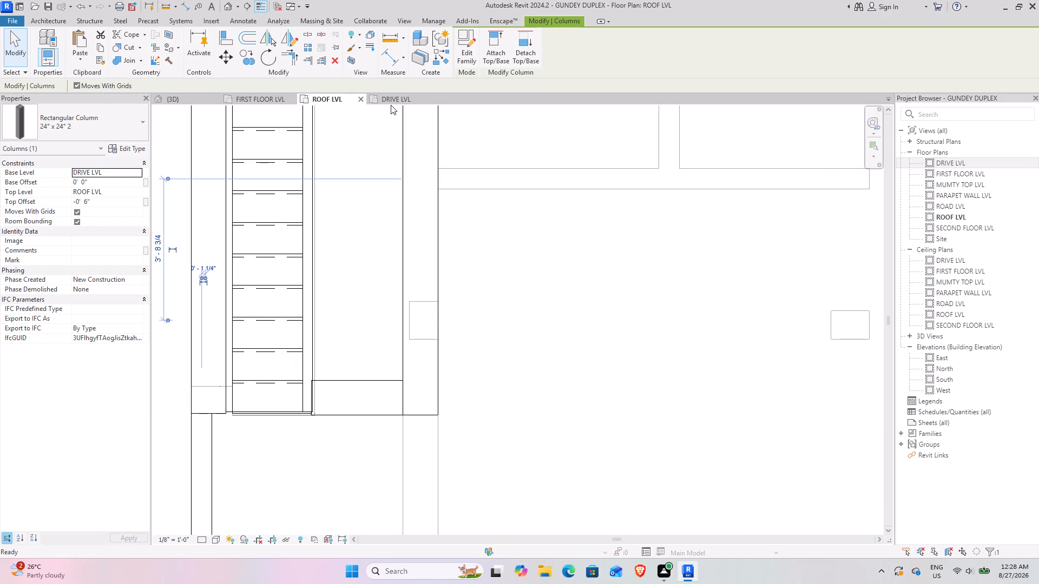
left_click(391, 100)
scroll(390, 329, "down", 7)
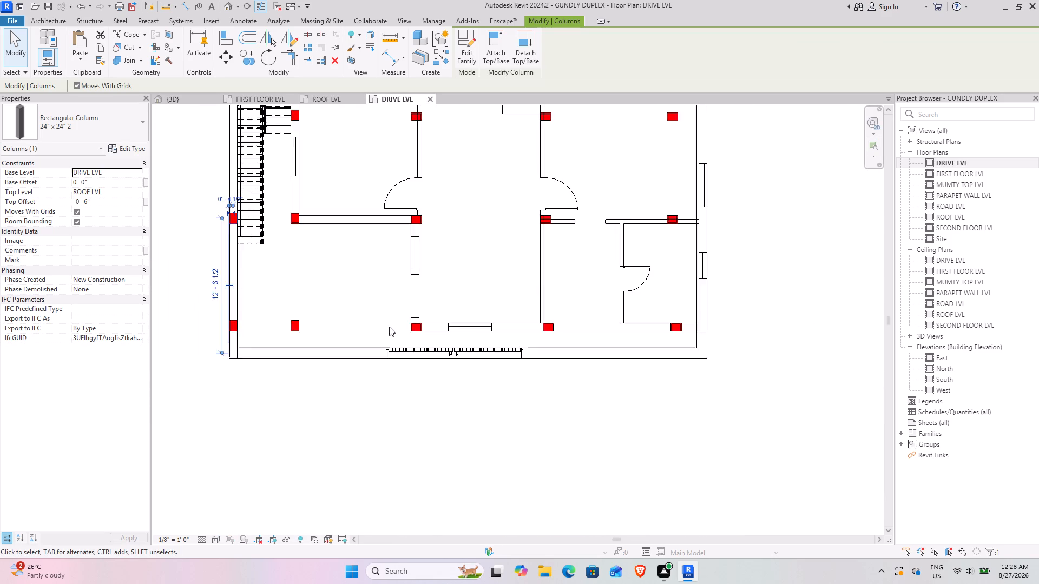
scroll(389, 327, "down", 5)
middle_click_drag(357, 310, 445, 404)
scroll(364, 307, "up", 12)
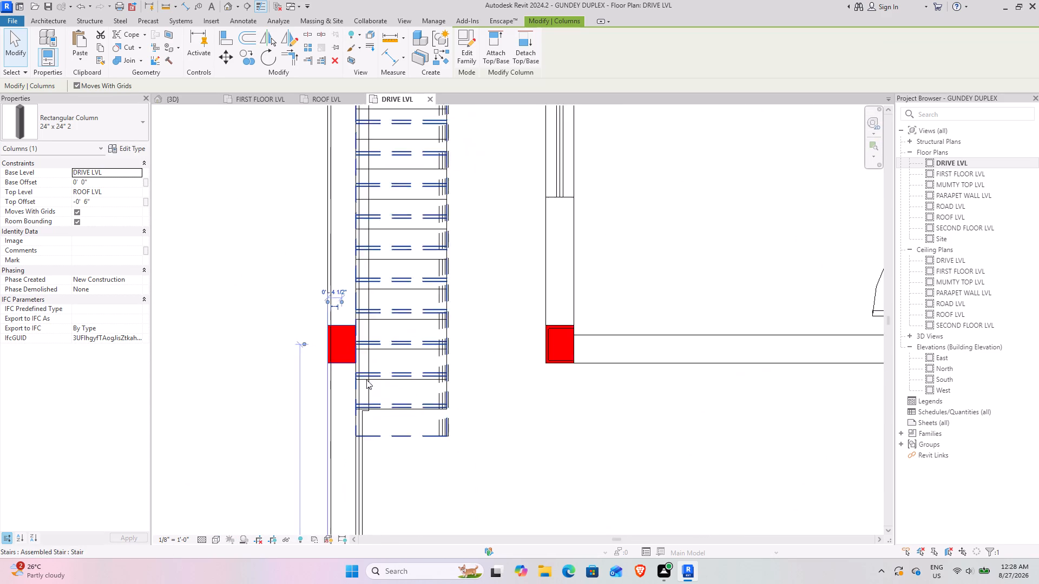
scroll(366, 380, "up", 7)
left_click(239, 258)
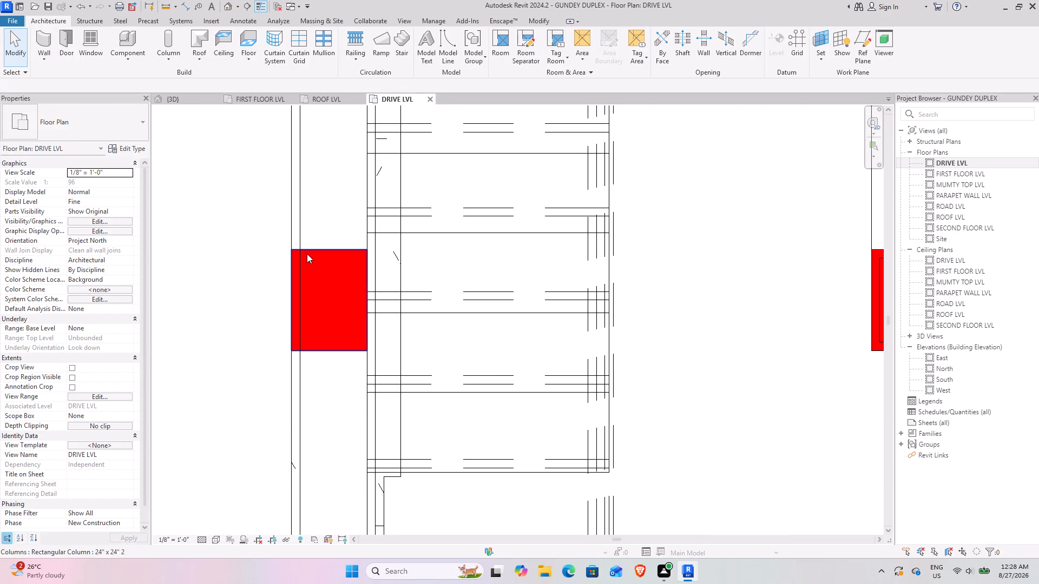
left_click(311, 254)
scroll(292, 276, "down", 4)
middle_click_drag(290, 292, 321, 301)
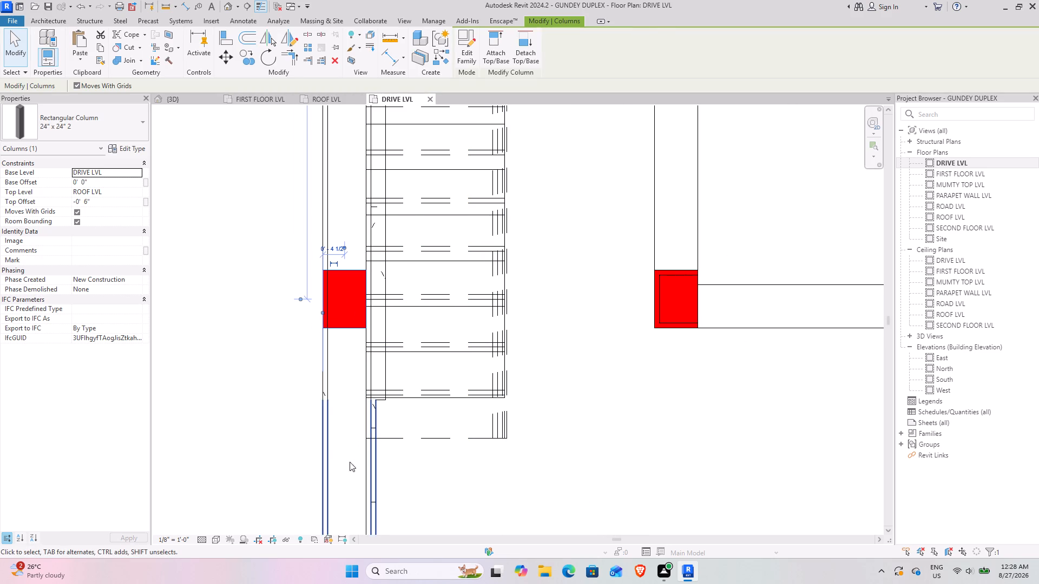
Select the front stretch of the left wall beyond the staircase and examine its faces against the front column.
left_click(327, 474)
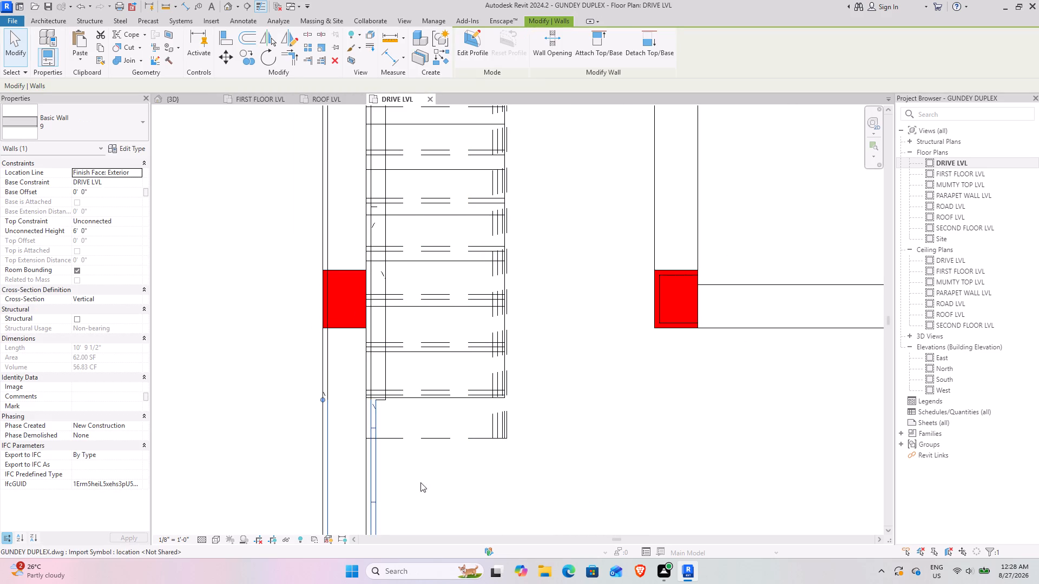
middle_click_drag(416, 479, 370, 329)
scroll(391, 329, "down", 2)
middle_click_drag(350, 431, 347, 337)
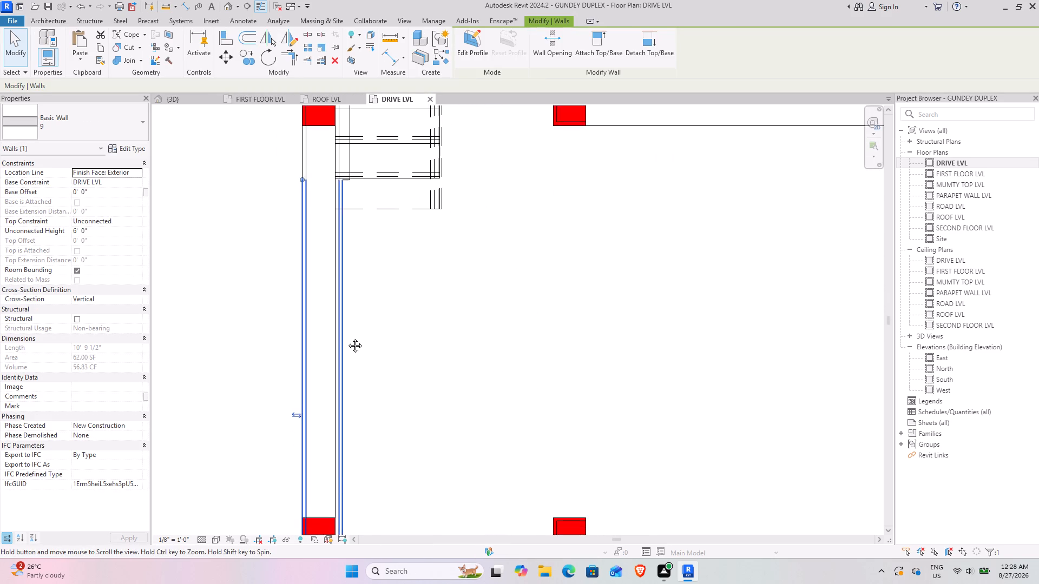
middle_click_drag(347, 337, 345, 317)
scroll(355, 324, "down", 2)
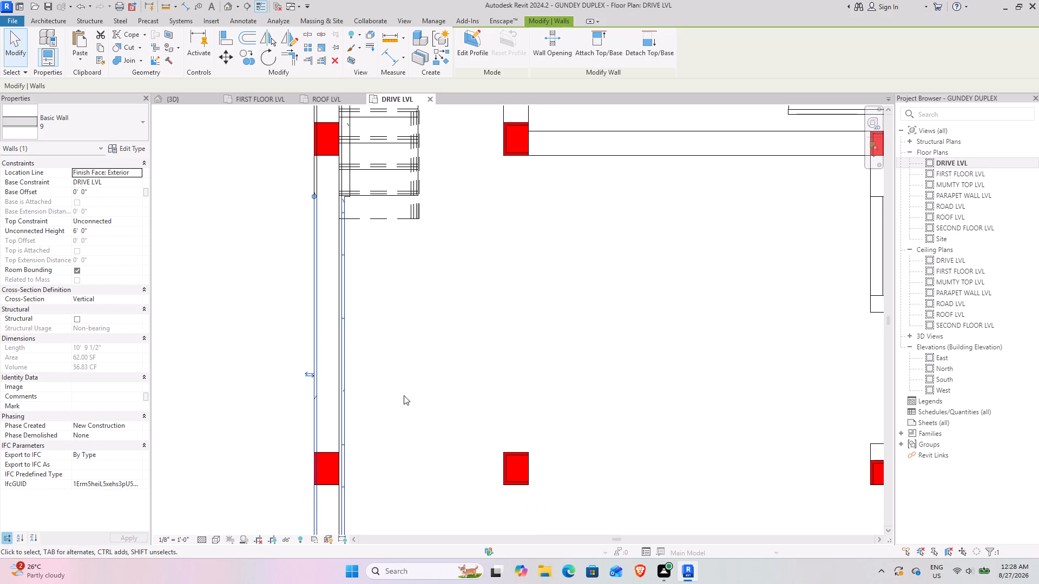
middle_click_drag(374, 458, 382, 422)
scroll(341, 422, "up", 6)
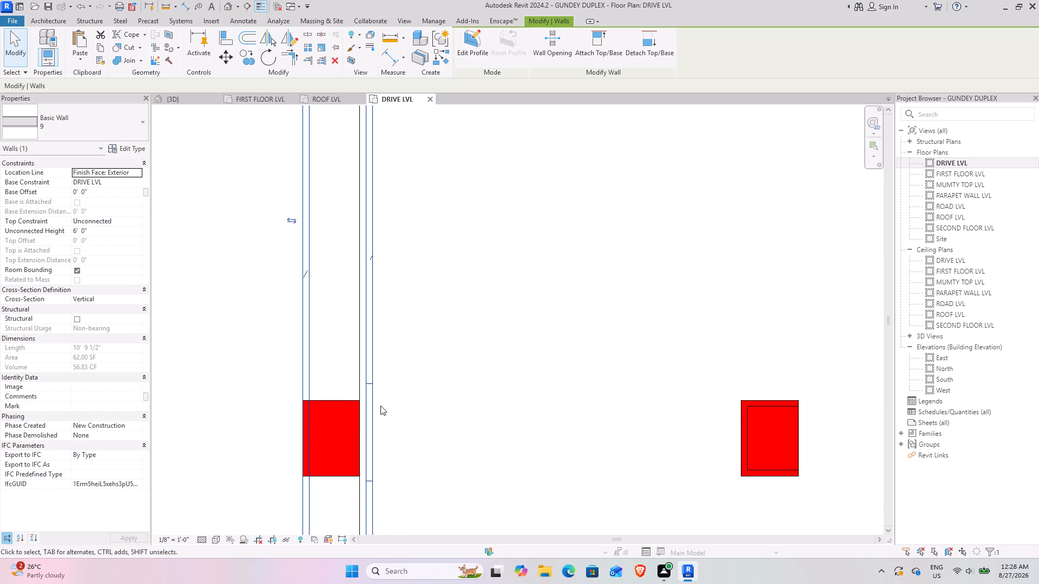
scroll(396, 372, "down", 8)
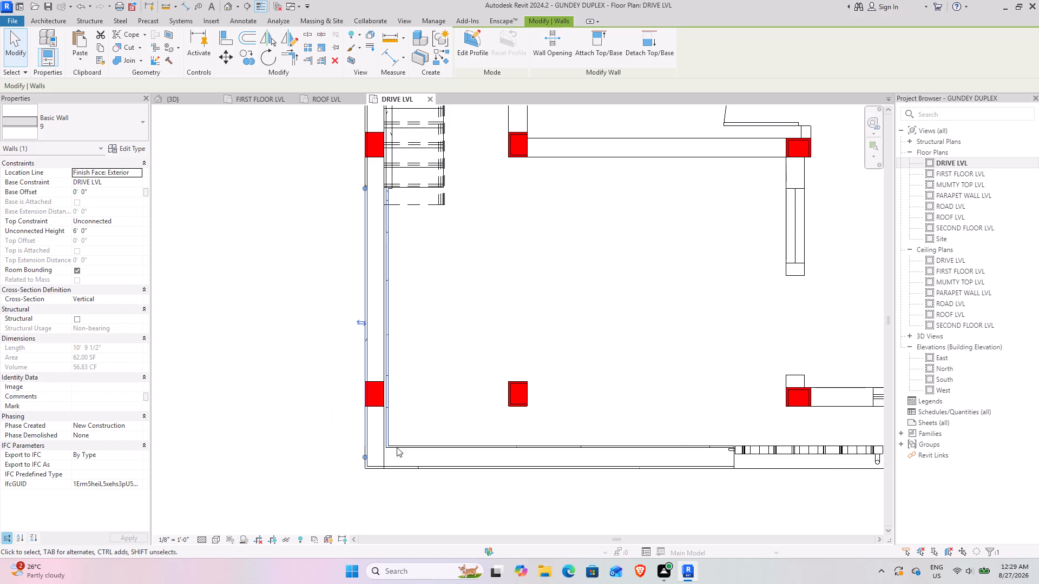
scroll(379, 256, "up", 4)
middle_click_drag(415, 403, 393, 357)
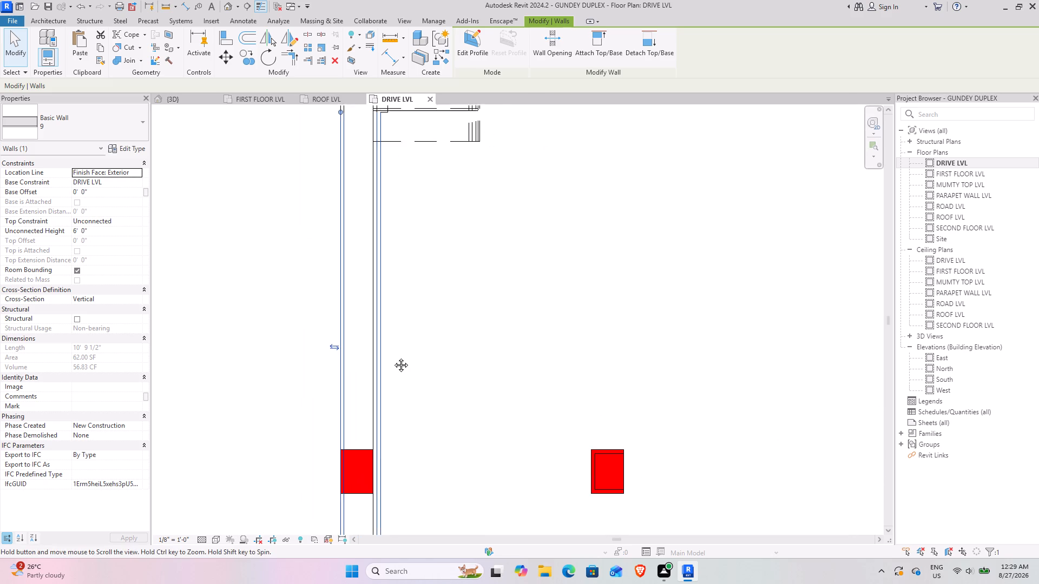
middle_click_drag(393, 357, 391, 355)
middle_click(391, 355)
scroll(376, 339, "up", 1)
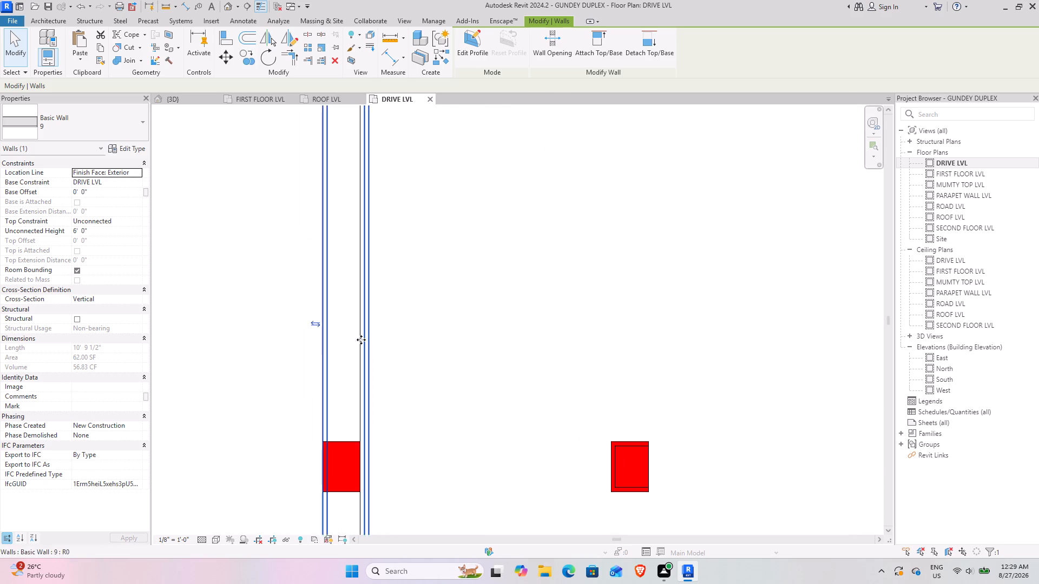
Review the layer structure of the front stretch's wall type 9.
left_click(133, 144)
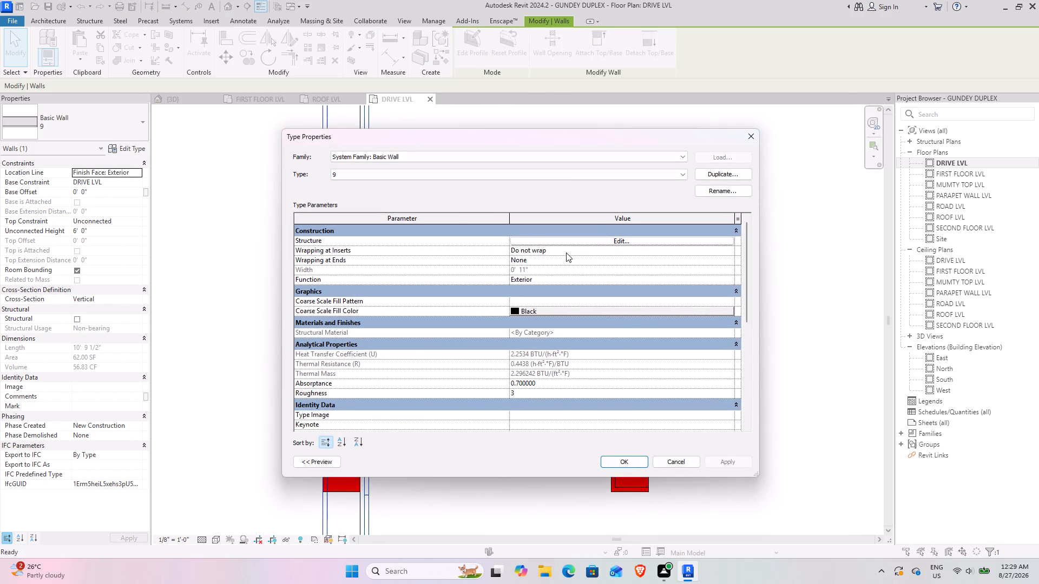
left_click(579, 242)
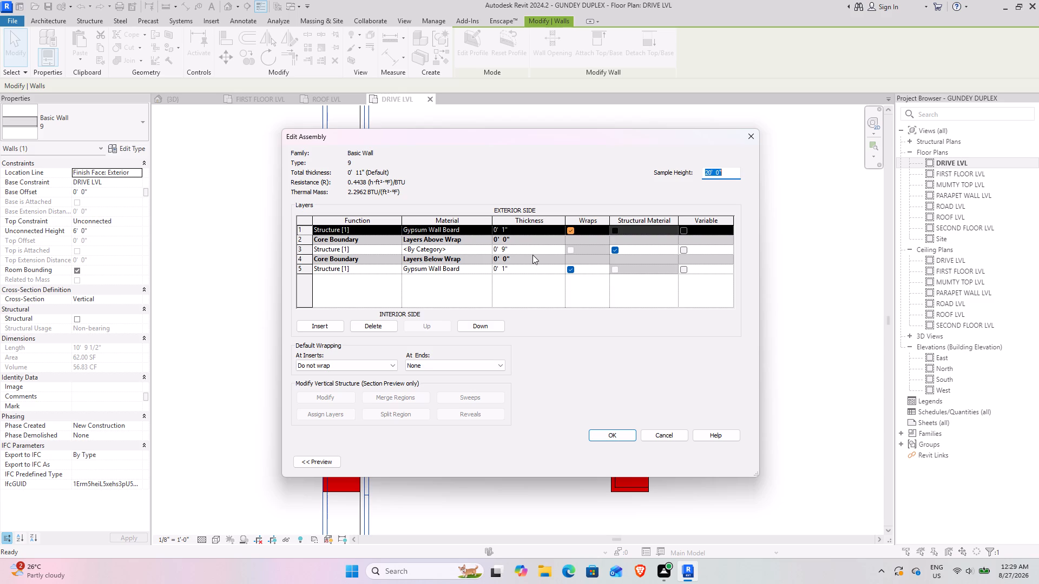
left_click(620, 436)
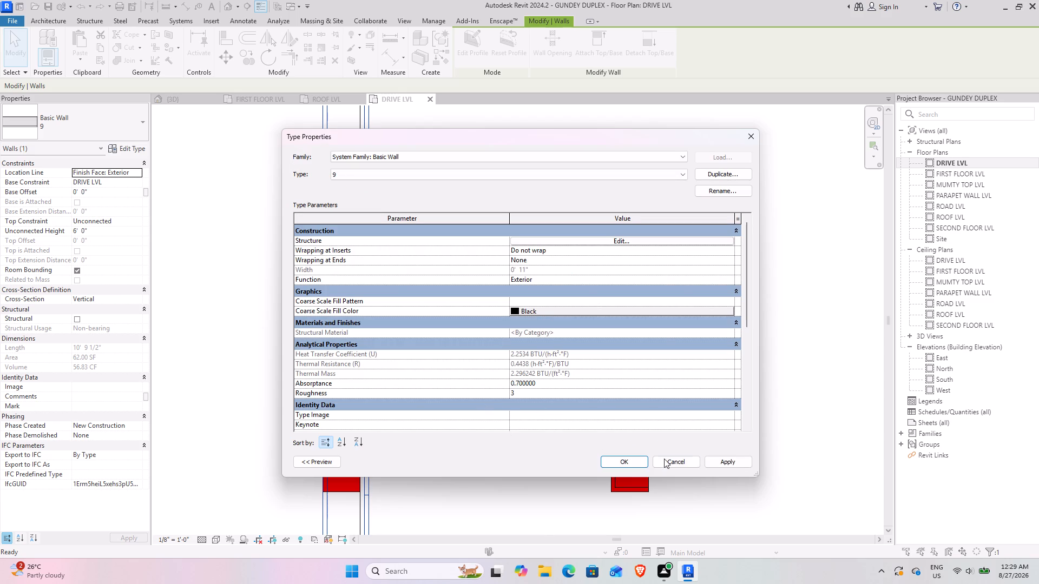
left_click(633, 458)
left_click(361, 328)
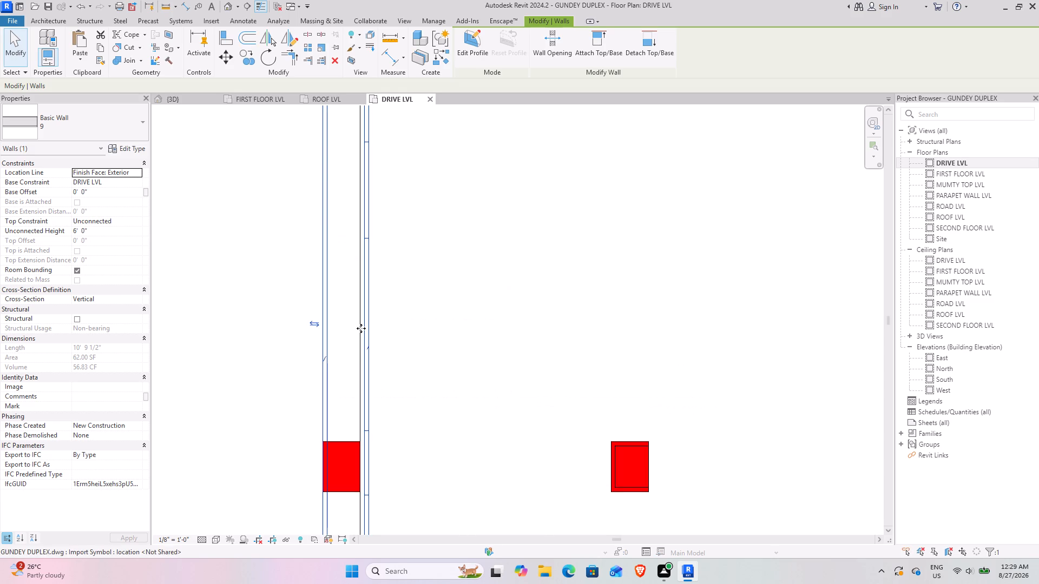
Set the interior Gypsum Wall Board layer of the left stair-side wall's type 9 2 to 1" thick.
scroll(432, 375, "down", 12)
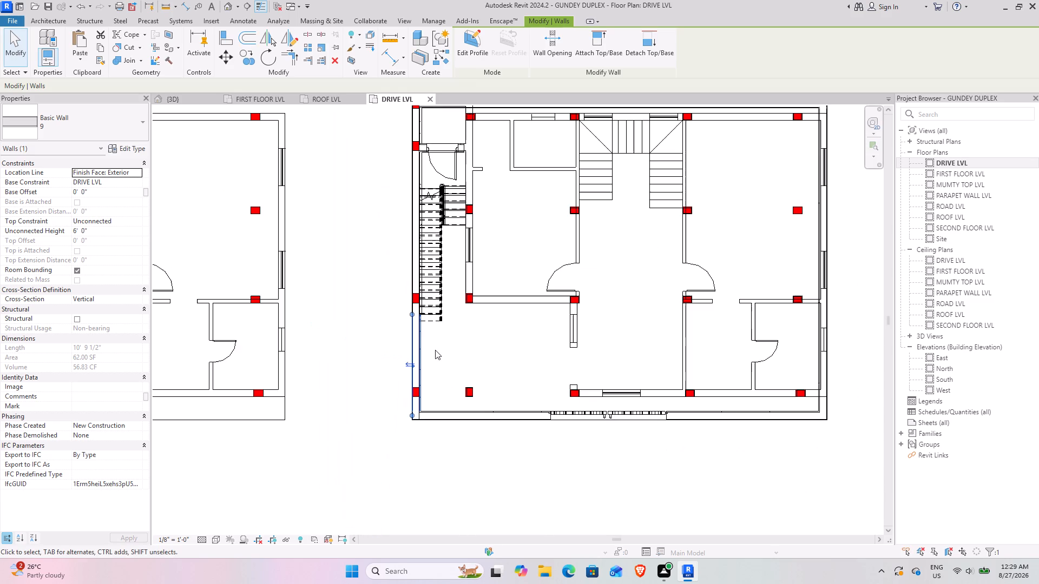
left_click(408, 265)
scroll(426, 216, "up", 15)
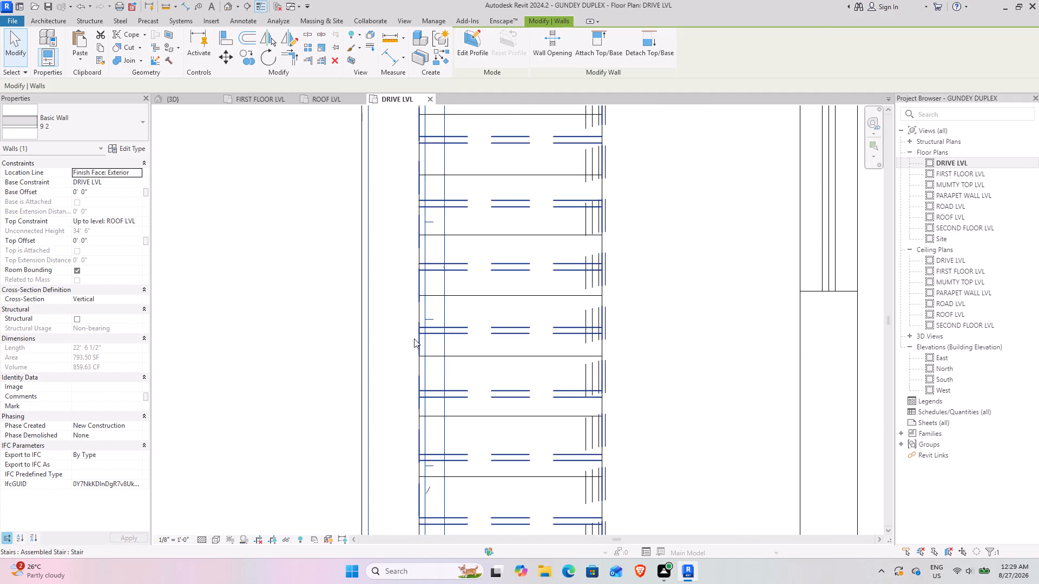
left_click(398, 393)
scroll(392, 390, "down", 3)
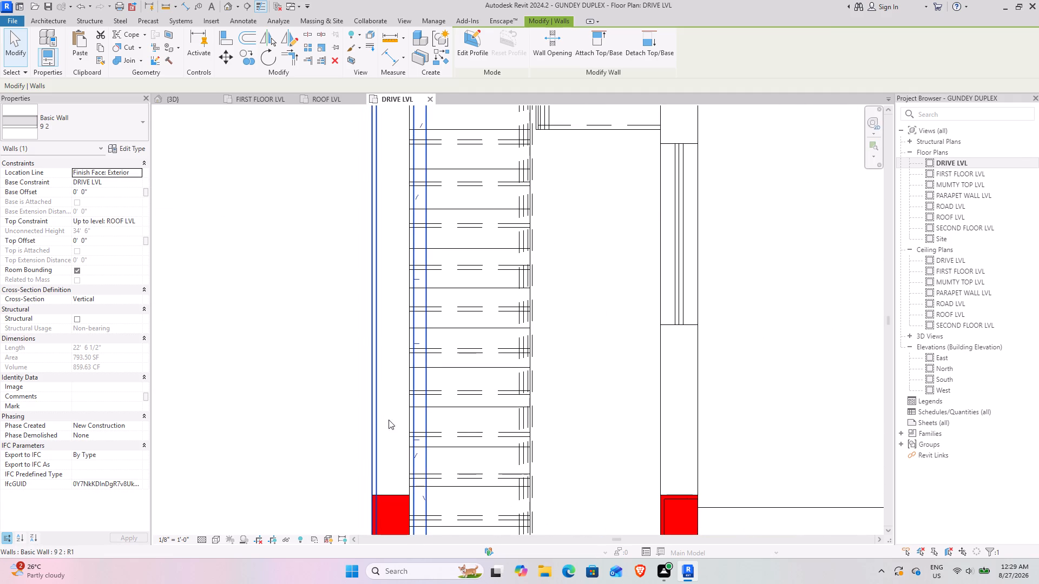
middle_click_drag(386, 419, 363, 410)
left_click(348, 376)
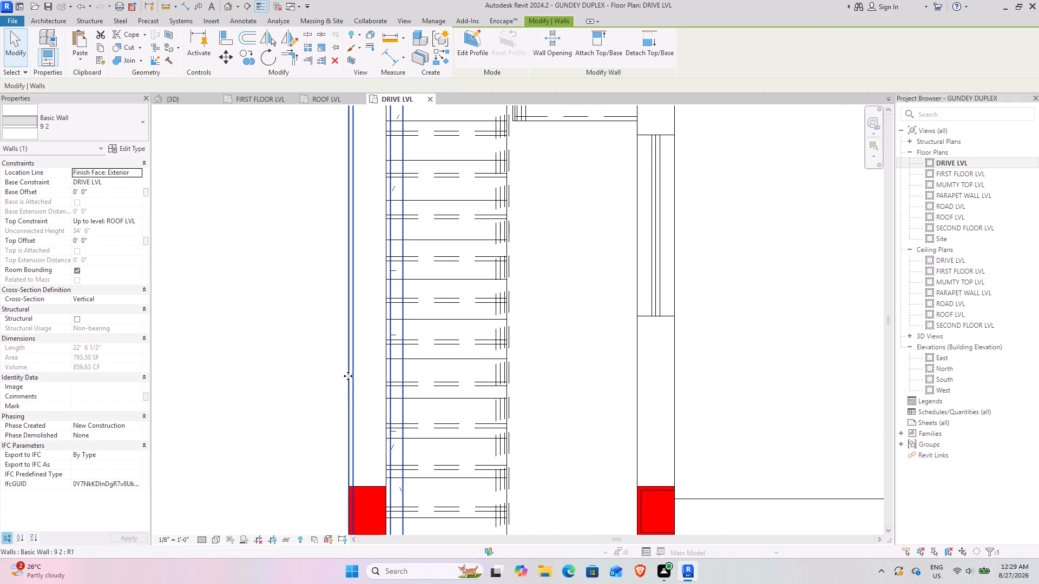
scroll(282, 304, "down", 6)
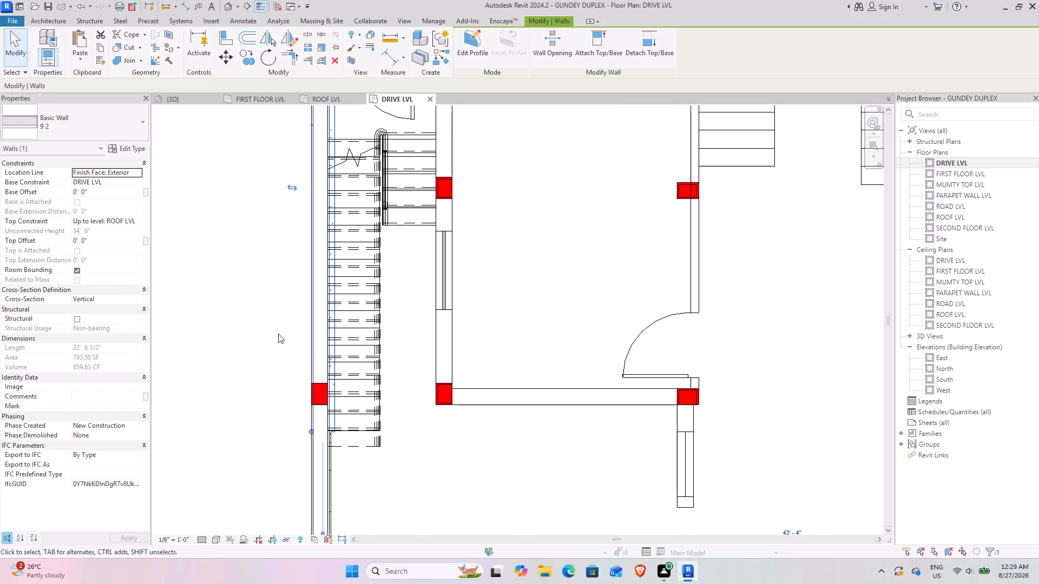
left_click(271, 324)
left_click(315, 305)
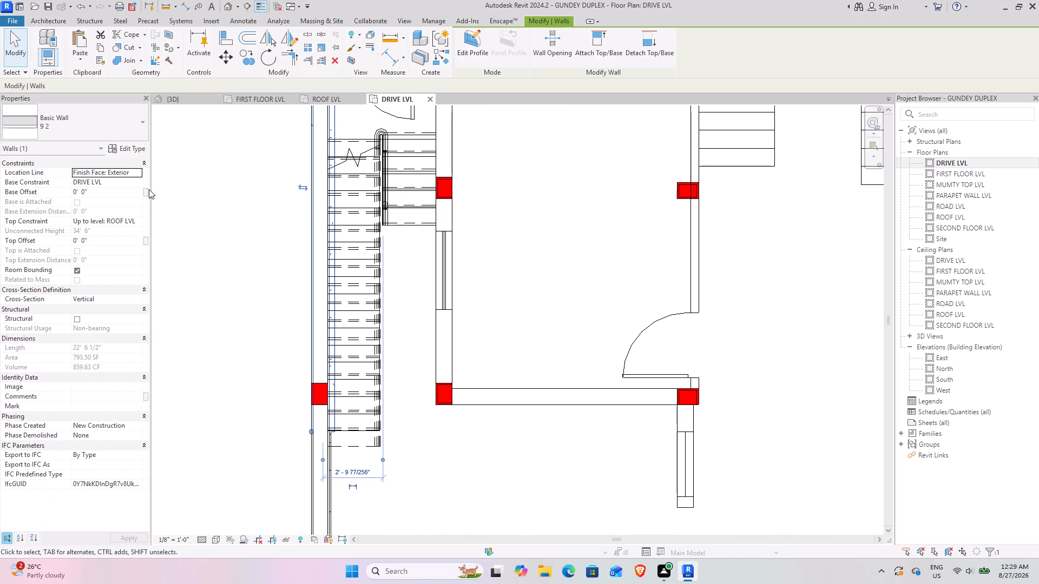
left_click(132, 148)
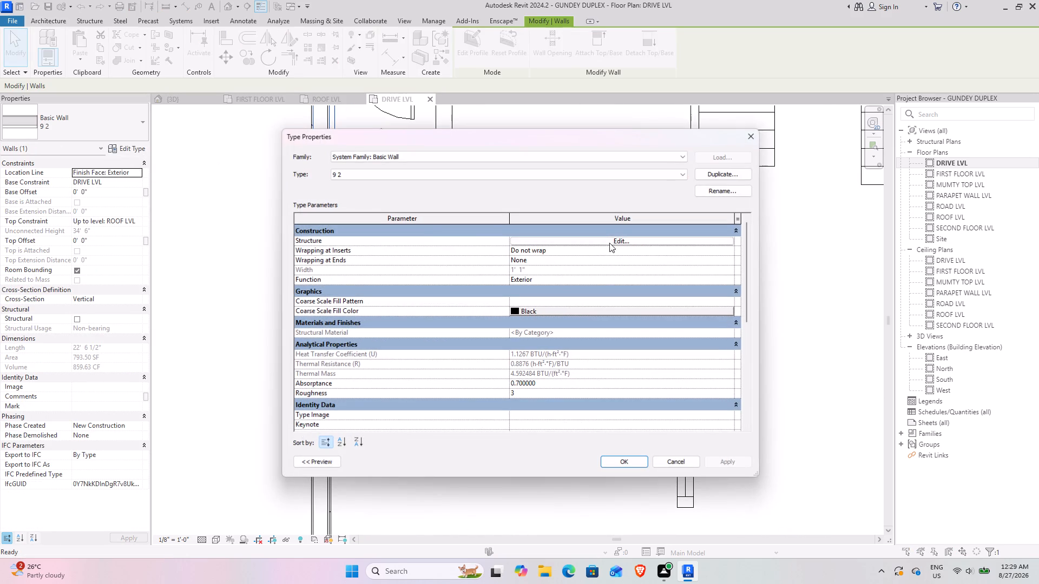
left_click(611, 237)
left_click(512, 269)
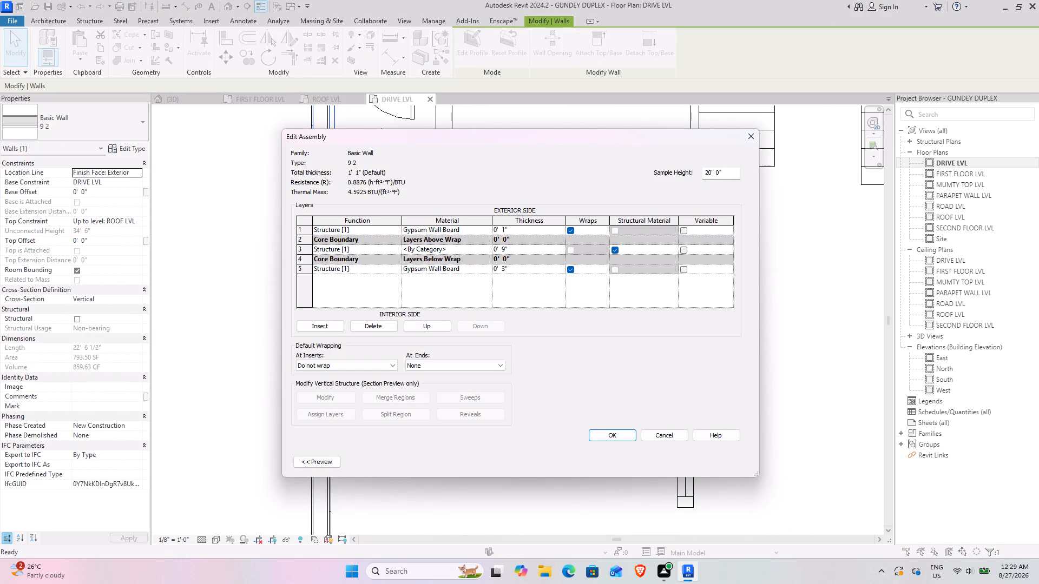
key("BackSpace")
key("BackSpace")
key("BackSpace")
key("BackSpace")
key("BackSpace")
key("BackSpace")
key("BackSpace")
key("BackSpace")
key("BackSpace")
key("BackSpace")
type("1\"")
key("Return")
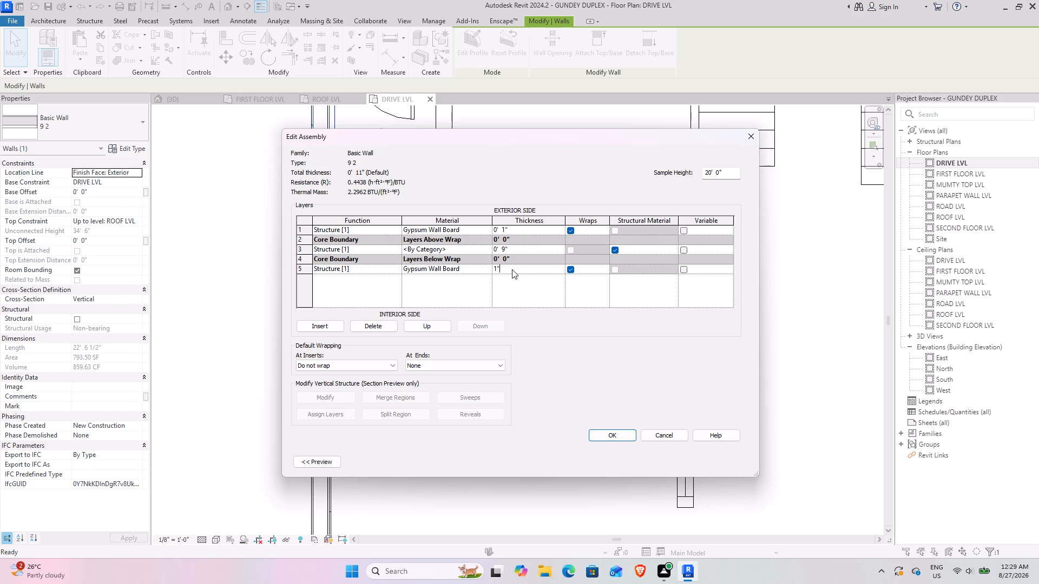
left_click(624, 434)
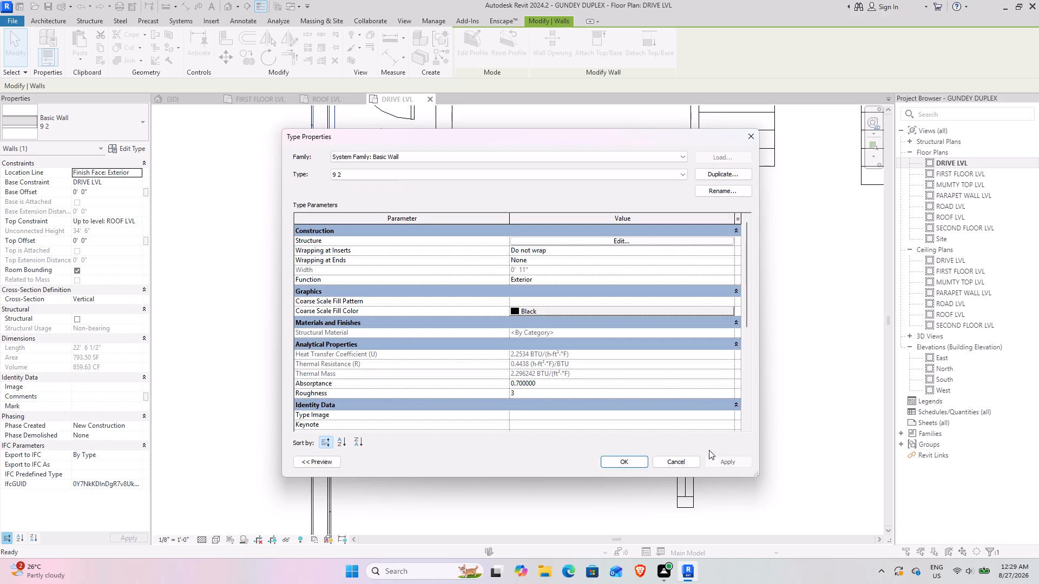
left_click(731, 456)
left_click(623, 464)
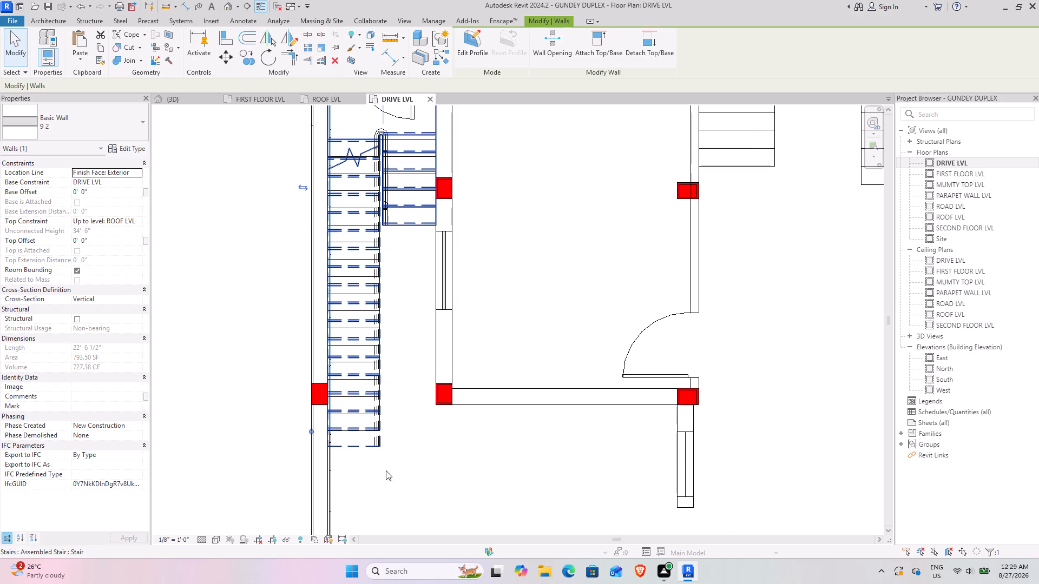
left_click(416, 477)
Check the overall thickness of the left wall beside the stair with an aligned dimension referencing wall faces.
scroll(304, 355, "up", 8)
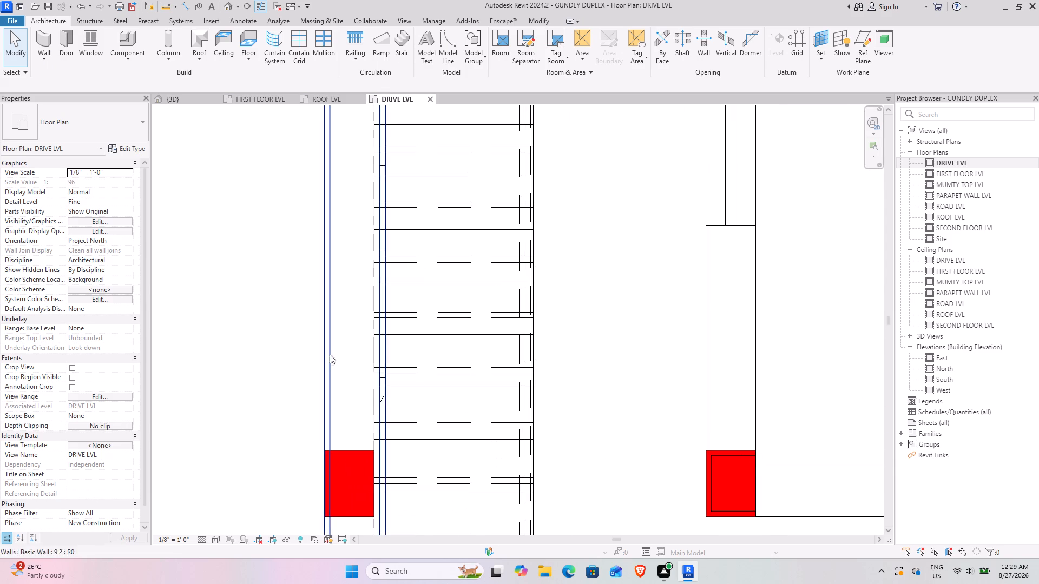
left_click(326, 366)
left_click(259, 362)
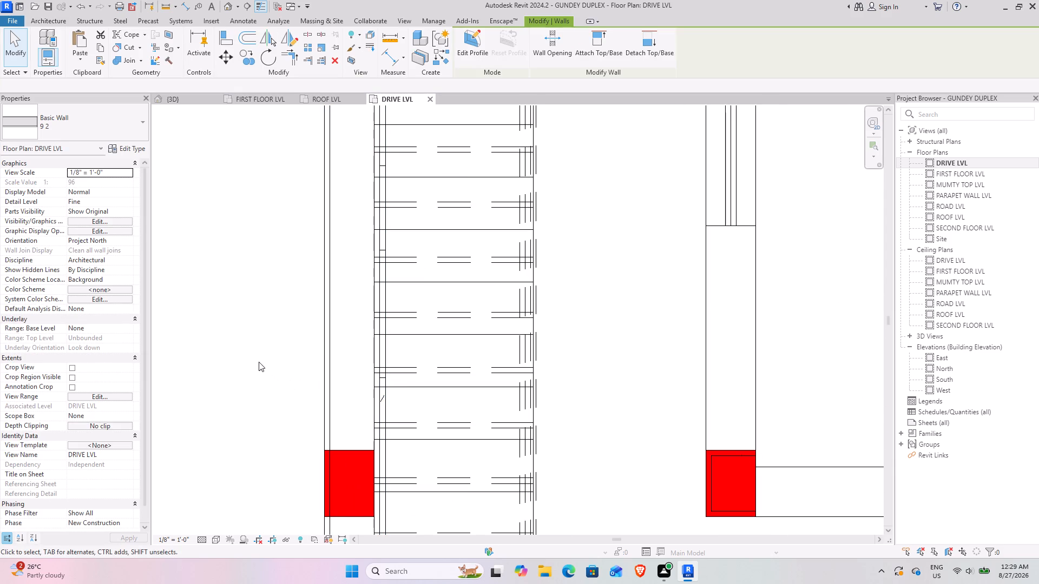
left_click(182, 0)
left_click(188, 9)
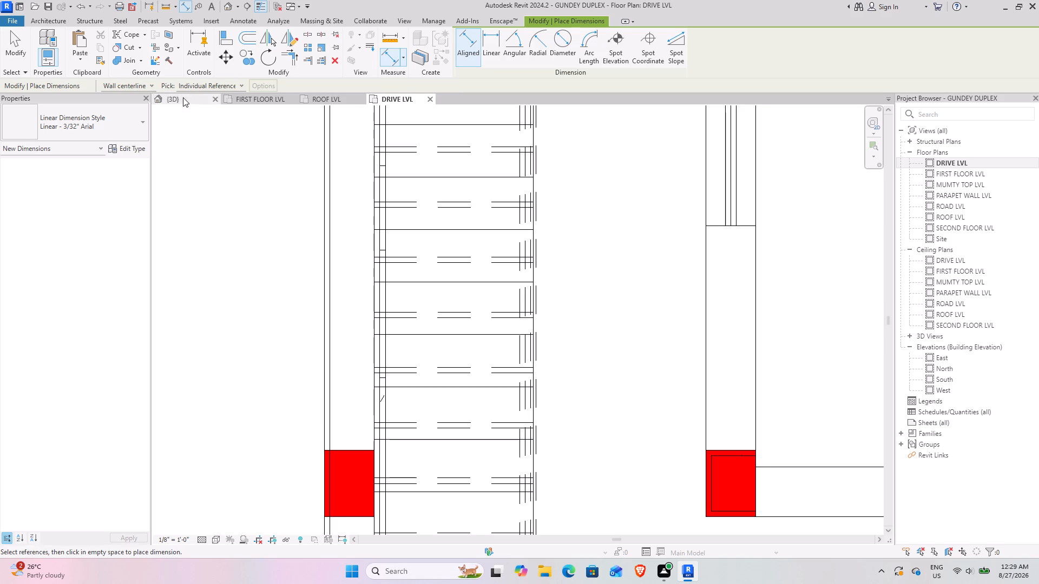
left_click(149, 82)
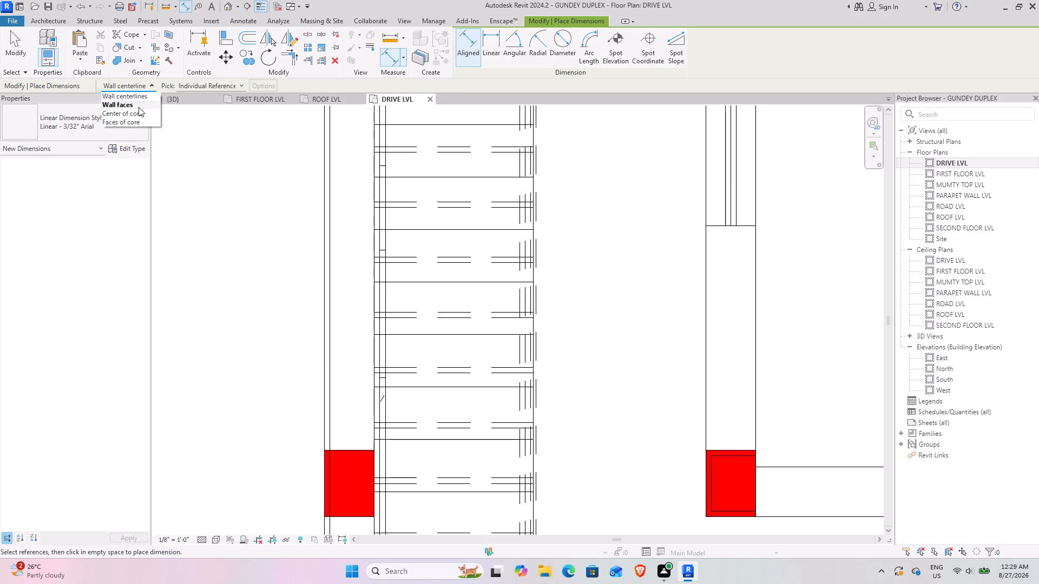
left_click(139, 107)
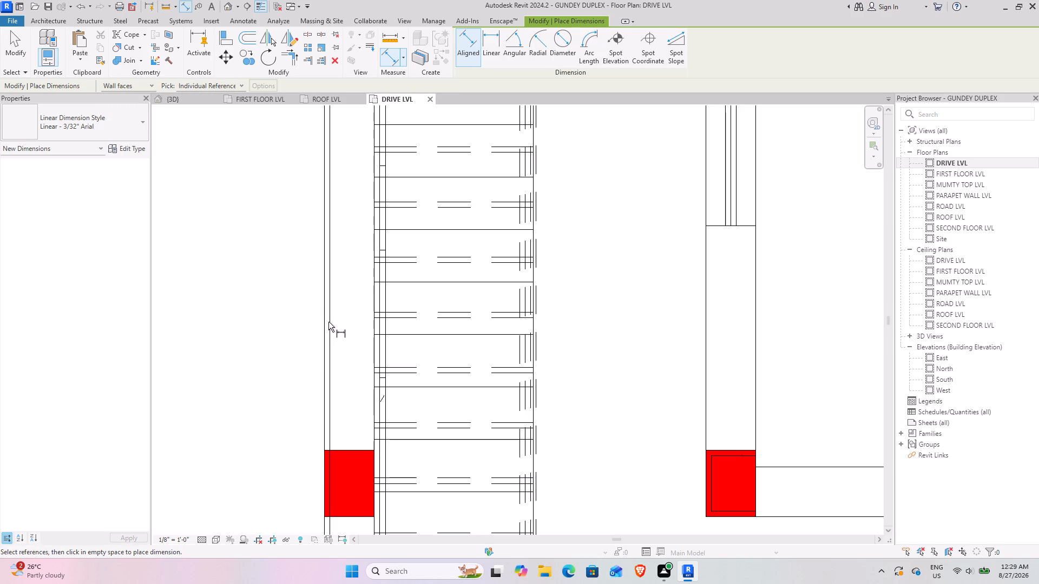
left_click(328, 322)
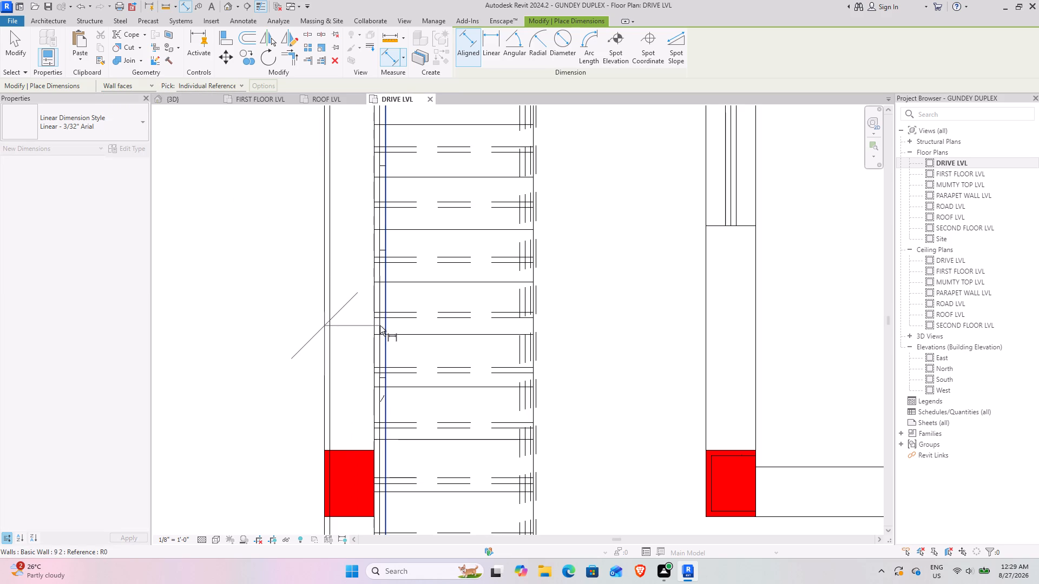
scroll(392, 335, "up", 6)
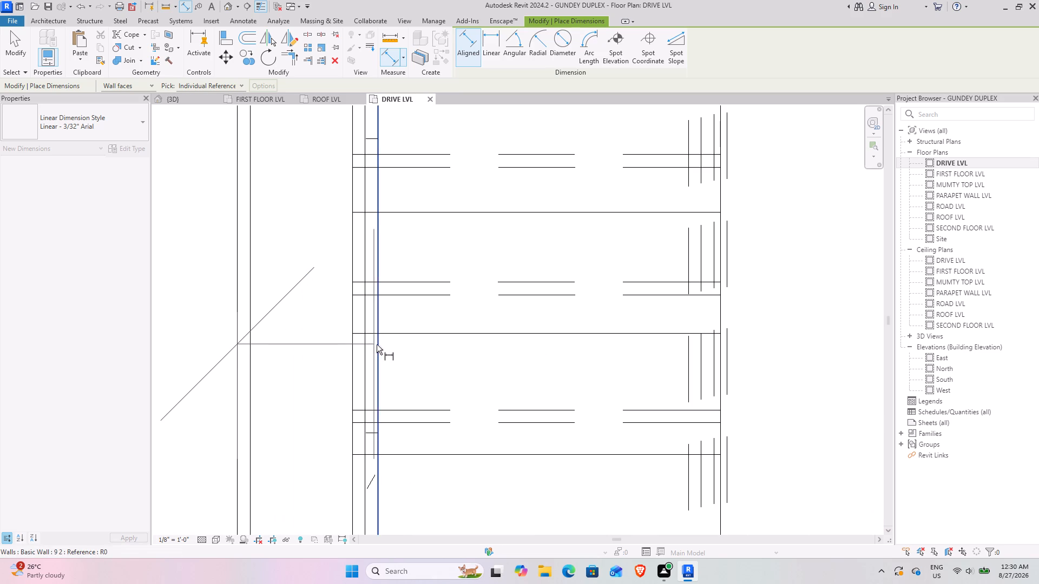
left_click(377, 344)
scroll(328, 343, "down", 6)
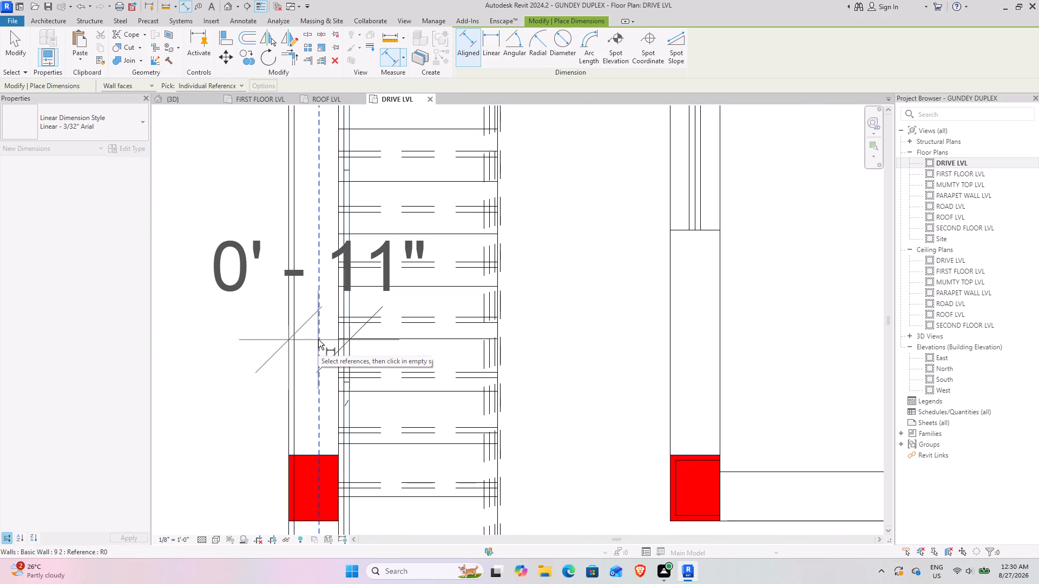
key("Escape")
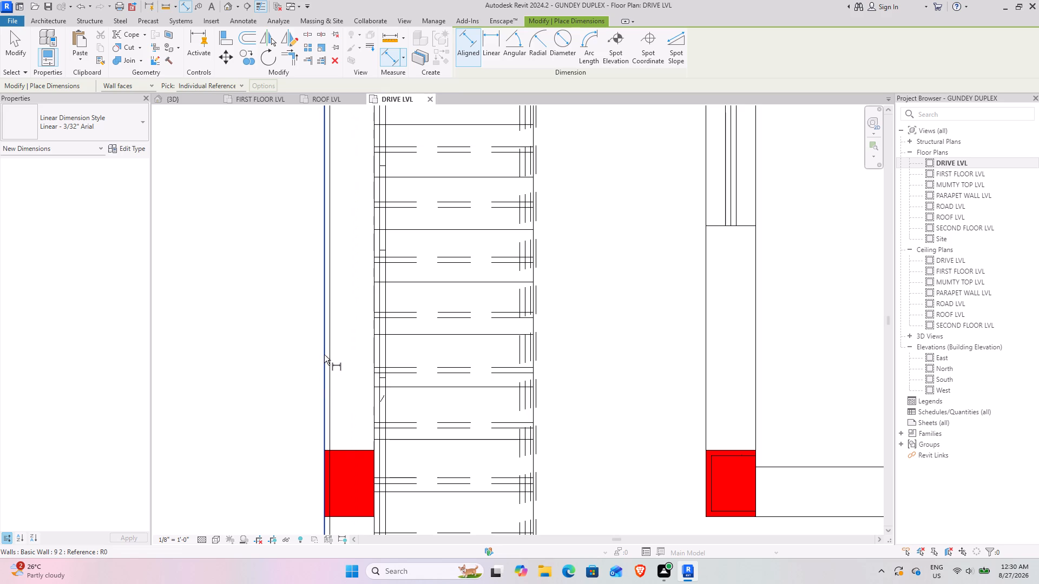
Check the distance from the left wall's outer face to the stair edge in line with the column's inner face.
left_click(325, 354)
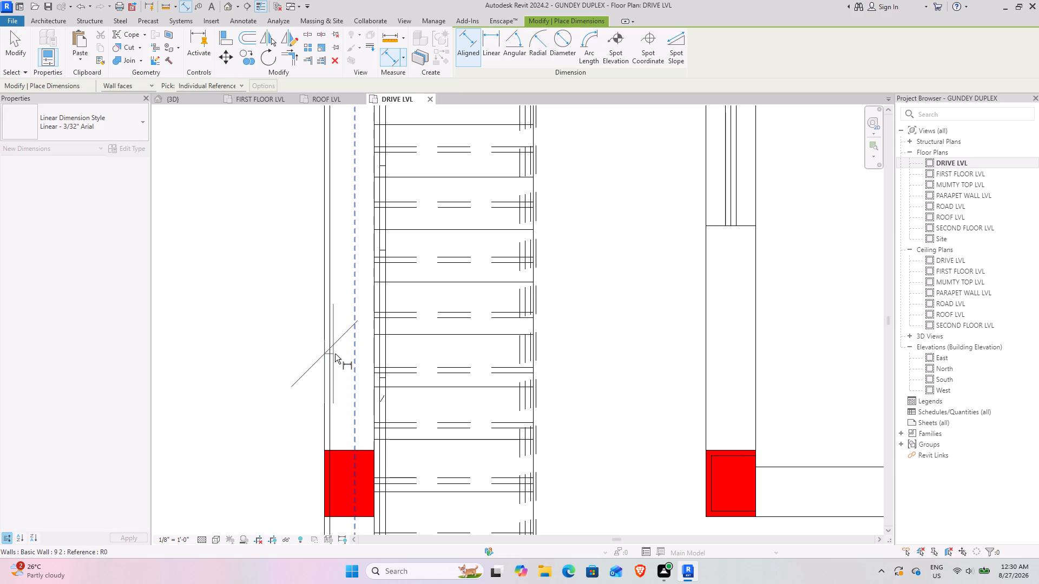
left_click(372, 358)
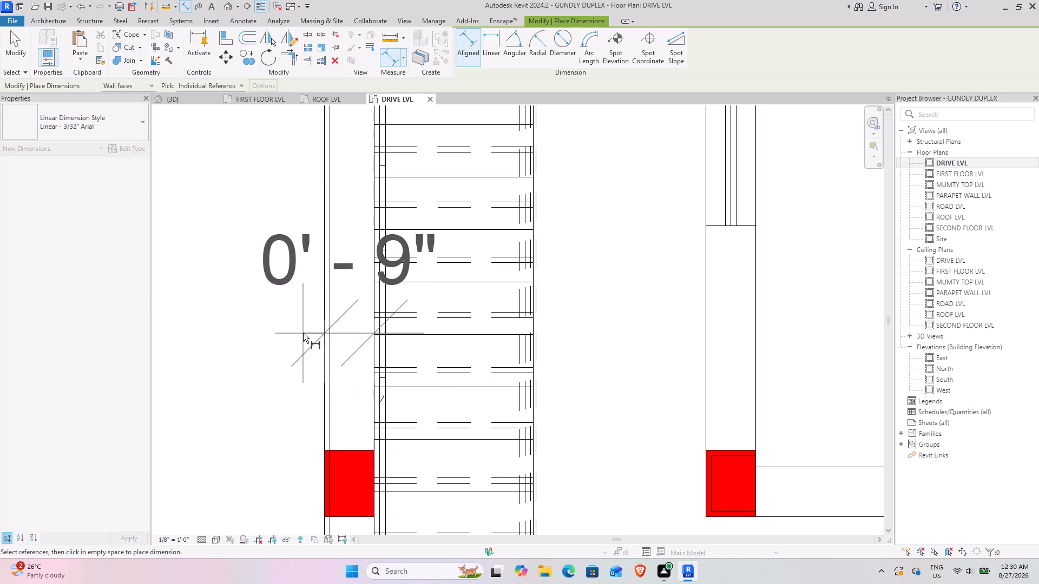
key("Escape")
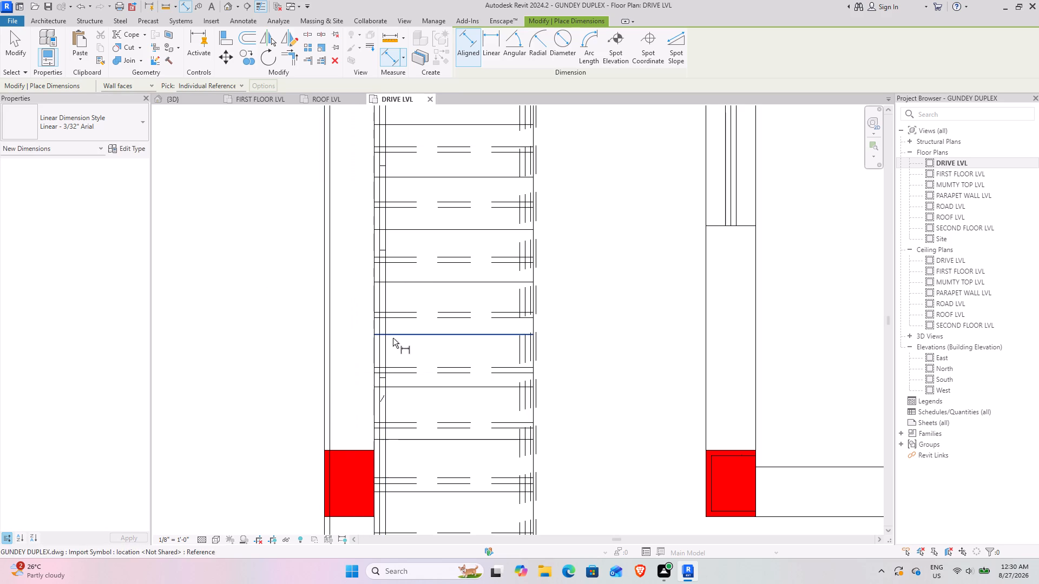
left_click(388, 329)
scroll(387, 345, "down", 4)
key("Escape")
key("Escape")
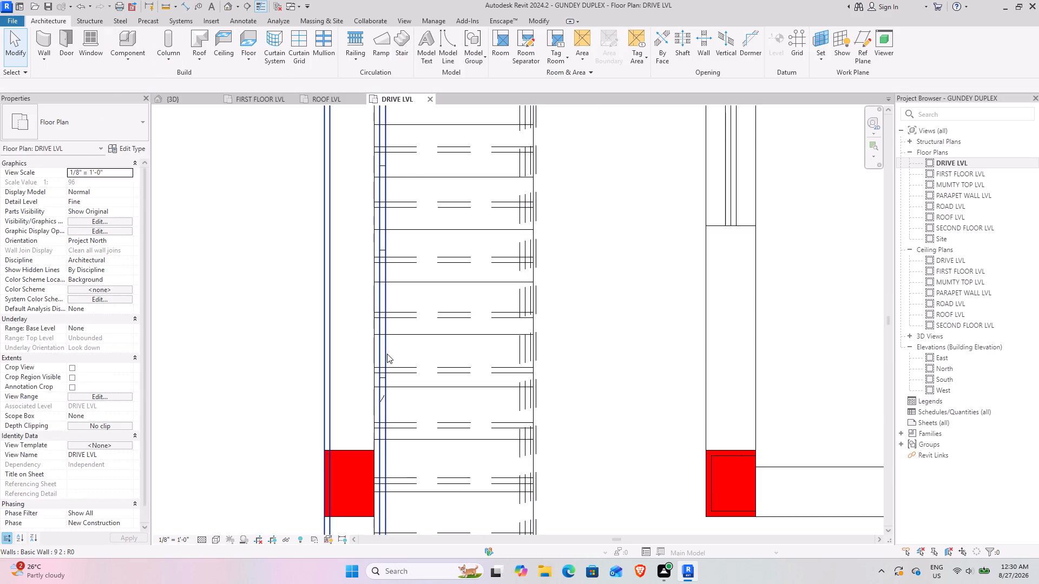
key("Escape")
Examine the left wall's faces against the column and stair, and review the type properties of wall 9 2.
left_click(387, 354)
scroll(397, 349, "down", 8)
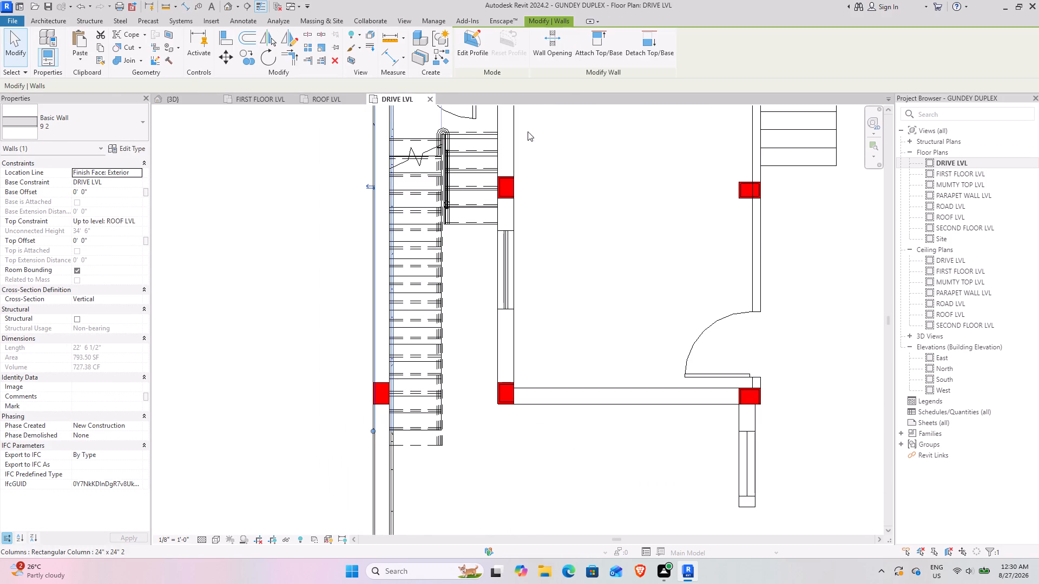
left_click(321, 302)
scroll(397, 295, "up", 3)
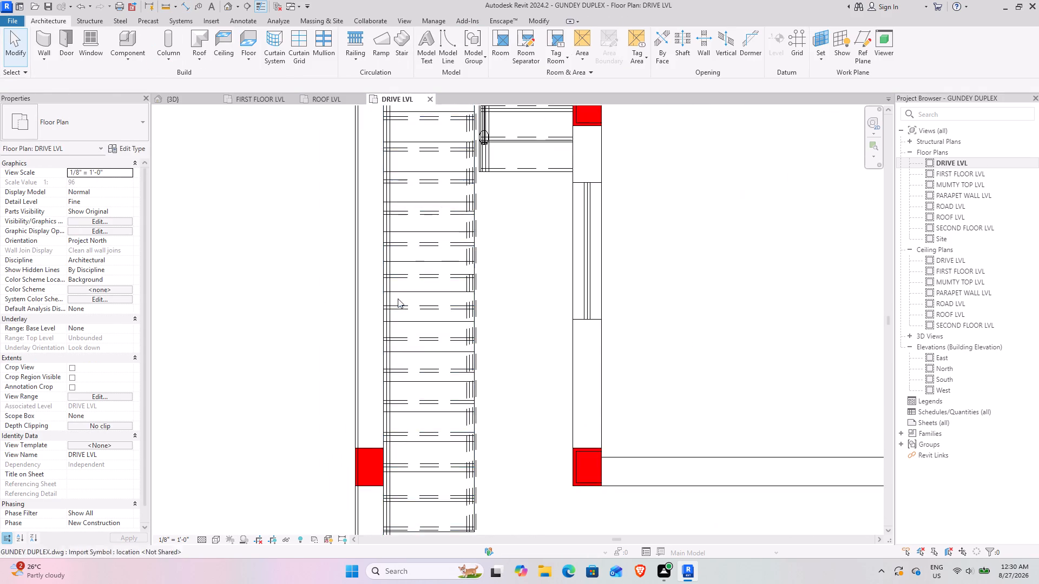
scroll(398, 298, "up", 8)
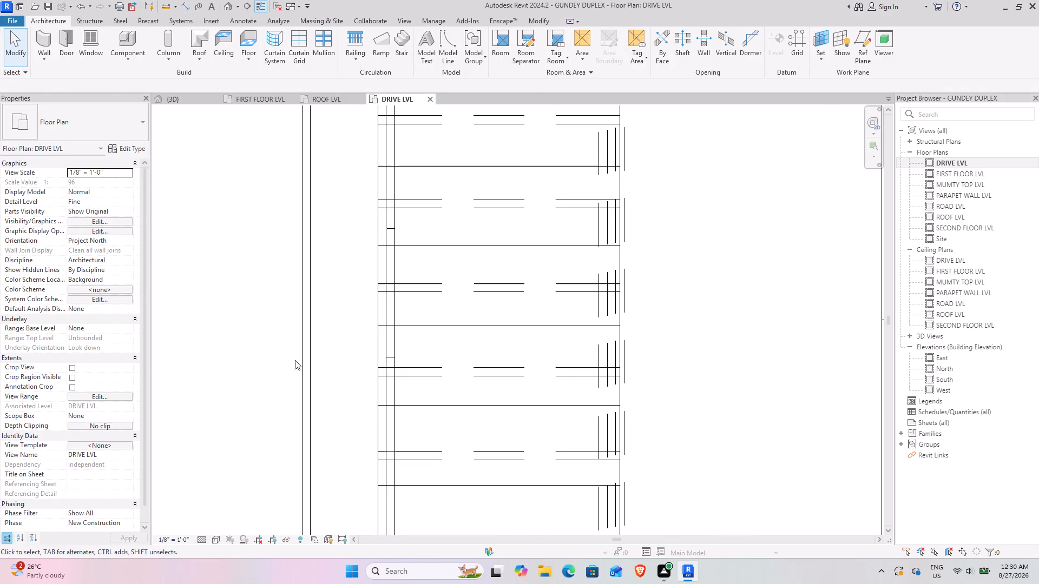
scroll(330, 363, "down", 2)
middle_click_drag(356, 361, 295, 268)
scroll(322, 263, "down", 7)
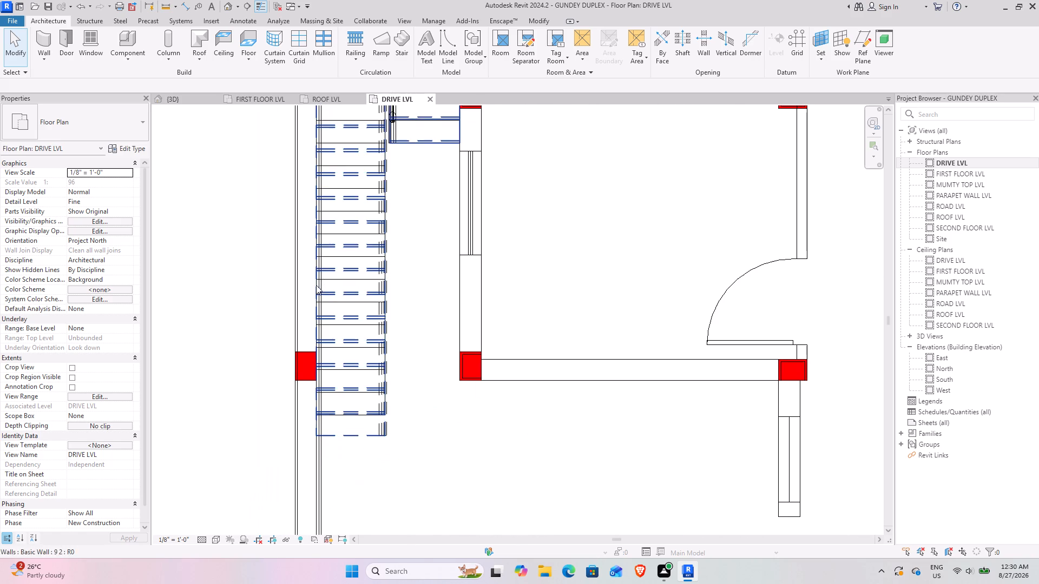
middle_click_drag(326, 288, 362, 287)
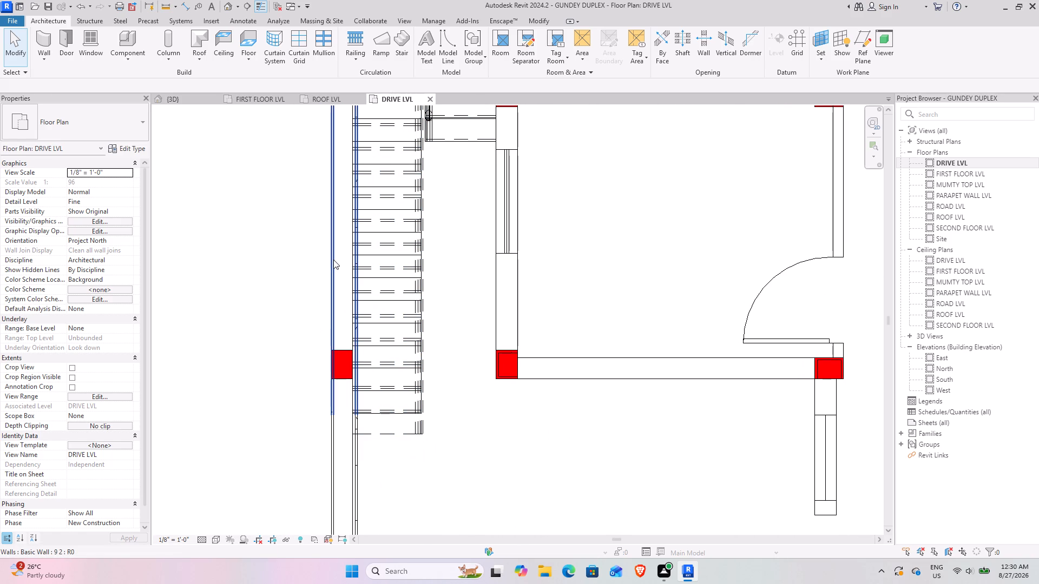
left_click(333, 260)
left_click(134, 151)
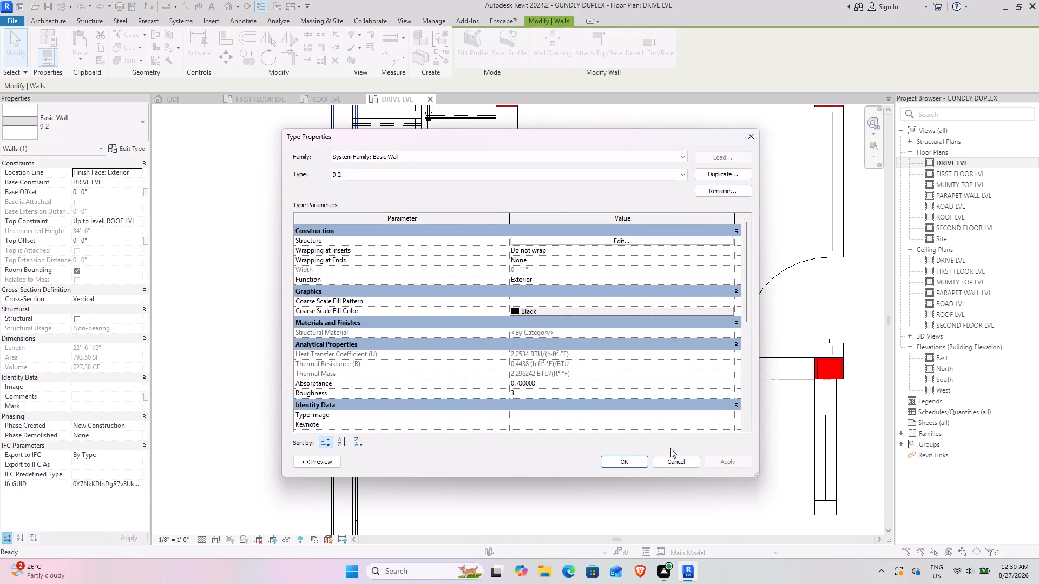
left_click(690, 462)
key("Escape")
Examine the stair-side left wall in the DRIVE LVL plan and the building's front and left side in 3D.
scroll(410, 450, "down", 3)
middle_click_drag(377, 440, 385, 283)
scroll(377, 362, "up", 7)
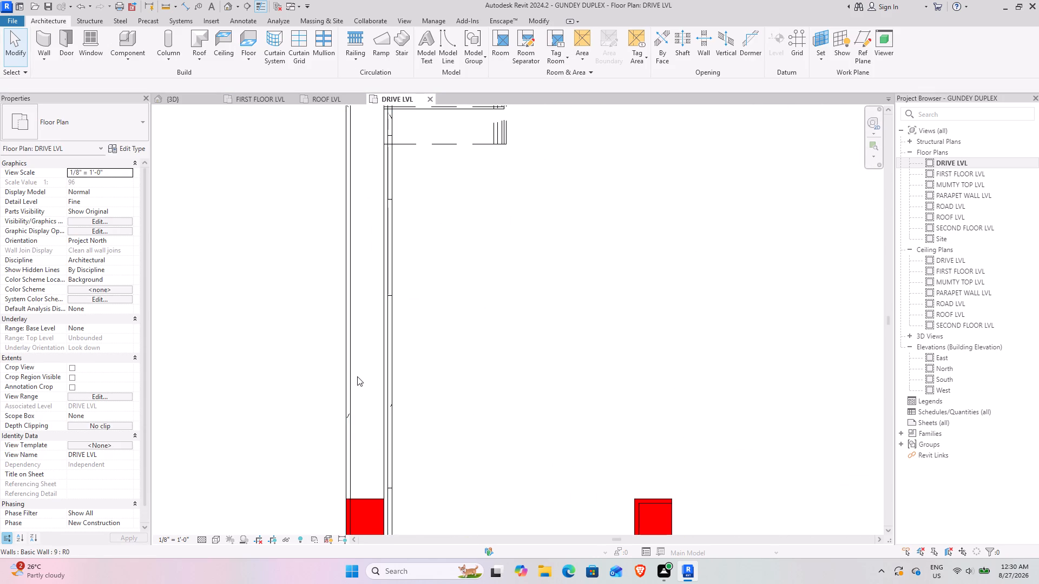
scroll(357, 376, "up", 3)
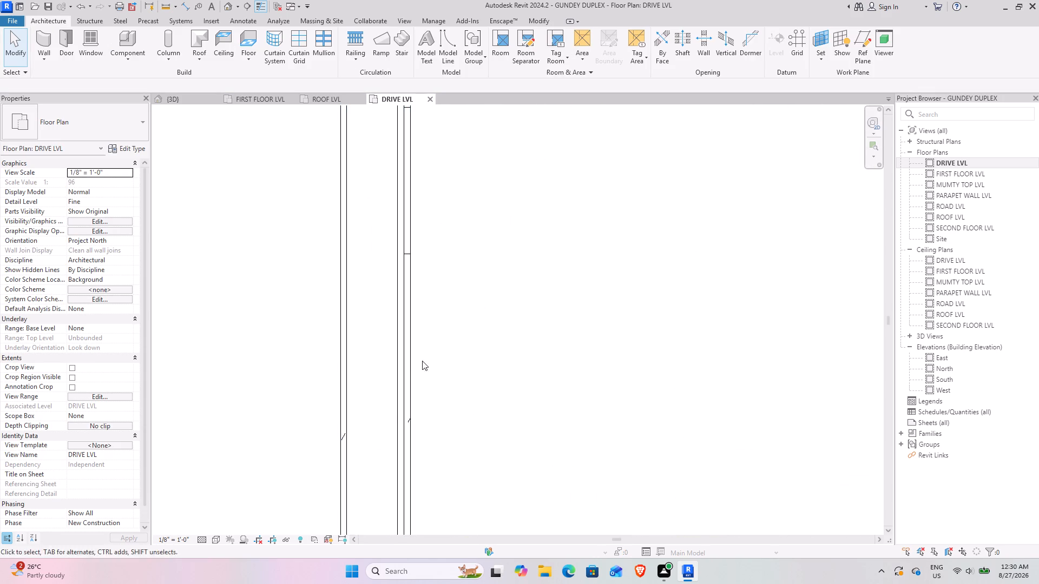
left_click(182, 97)
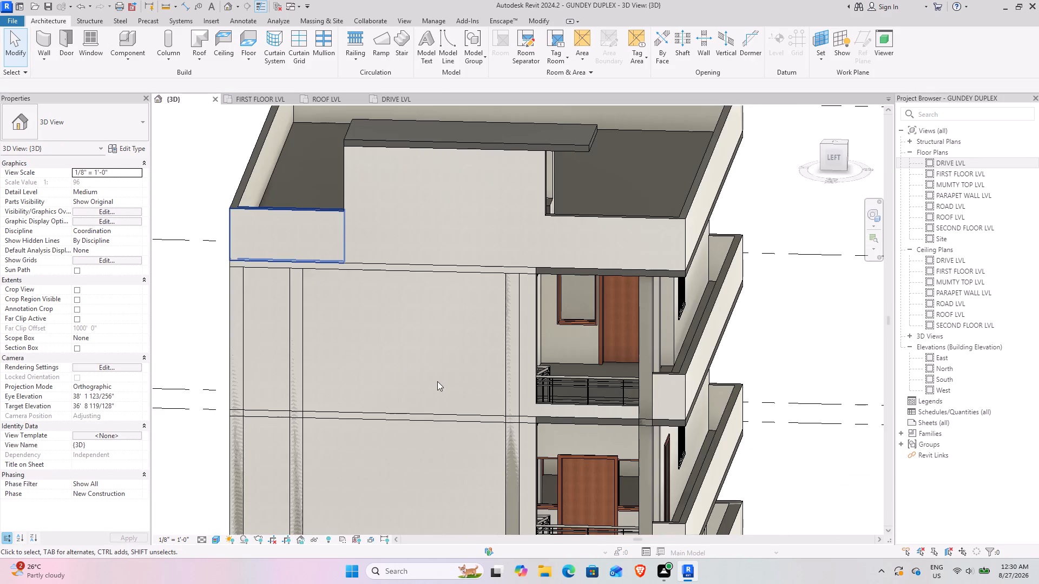
scroll(441, 383, "down", 3)
middle_click_drag(478, 391, 354, 350, "shift")
middle_click_drag(356, 345, 406, 262)
middle_click_drag(426, 313, 418, 313, "shift")
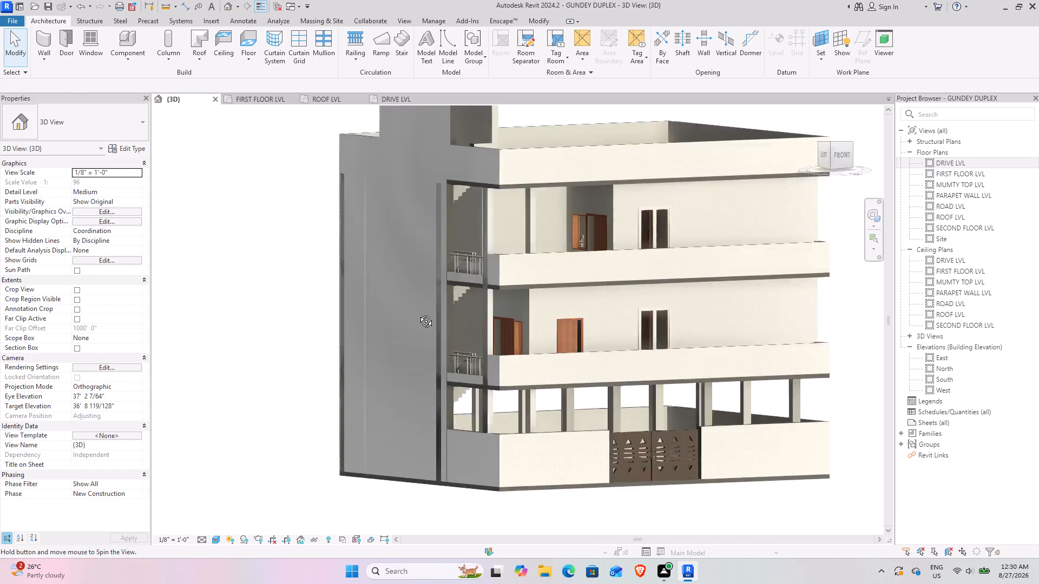
middle_click_drag(418, 313, 363, 374, "shift")
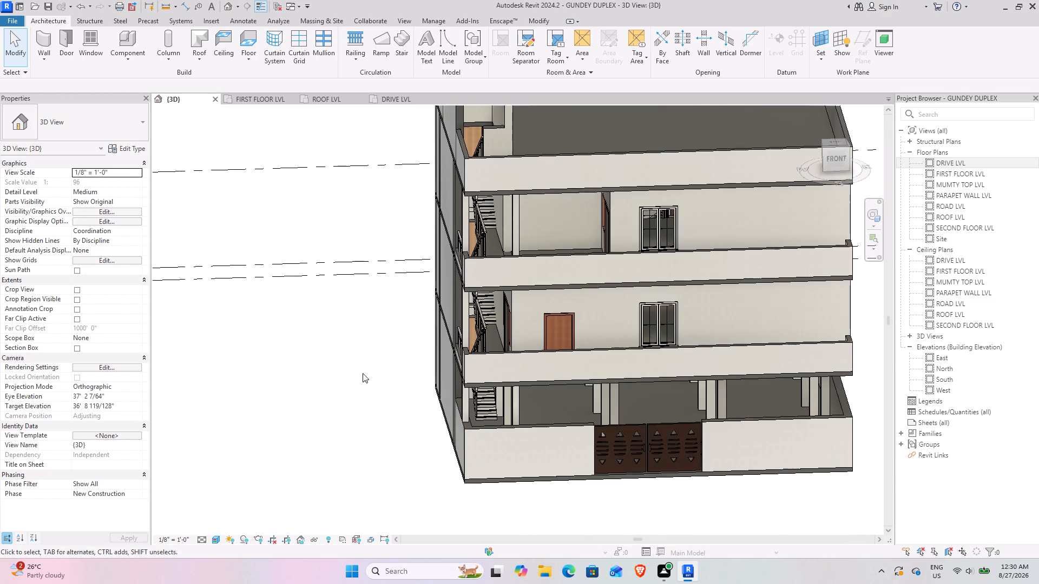
middle_click_drag(416, 381, 353, 309, "shift")
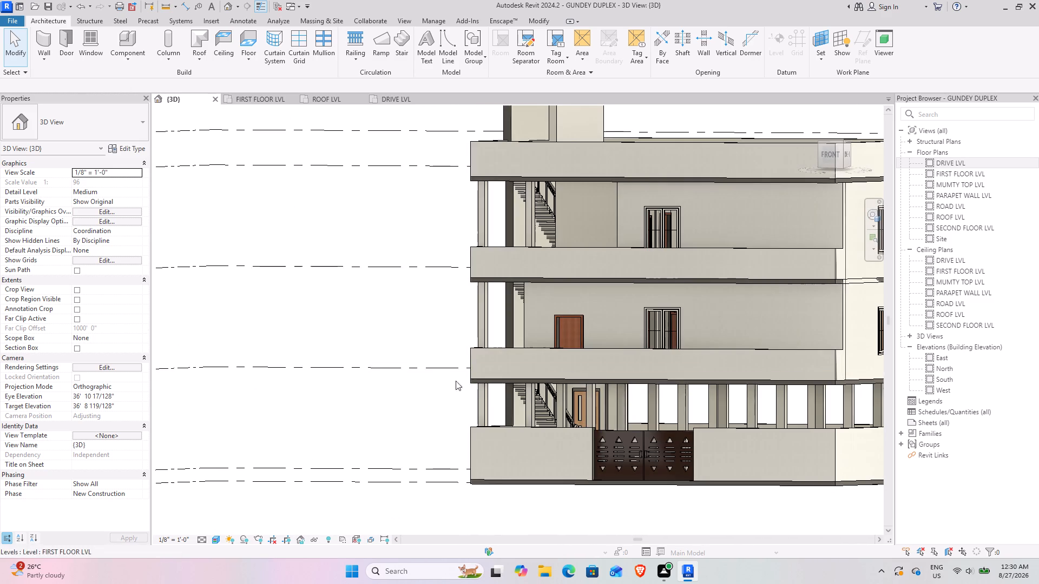
middle_click_drag(470, 388, 457, 422, "shift")
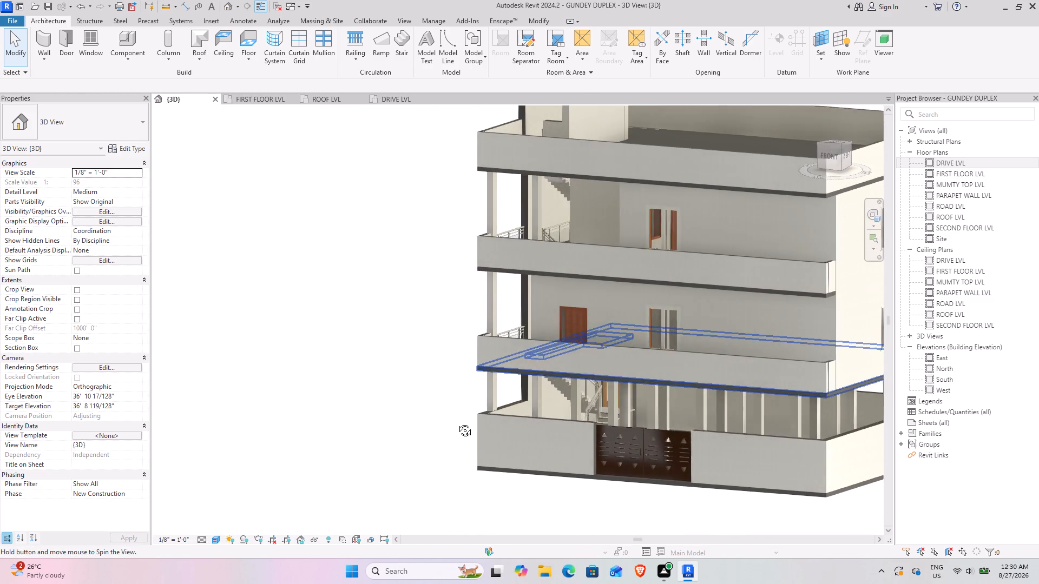
middle_click_drag(457, 422, 494, 441, "shift")
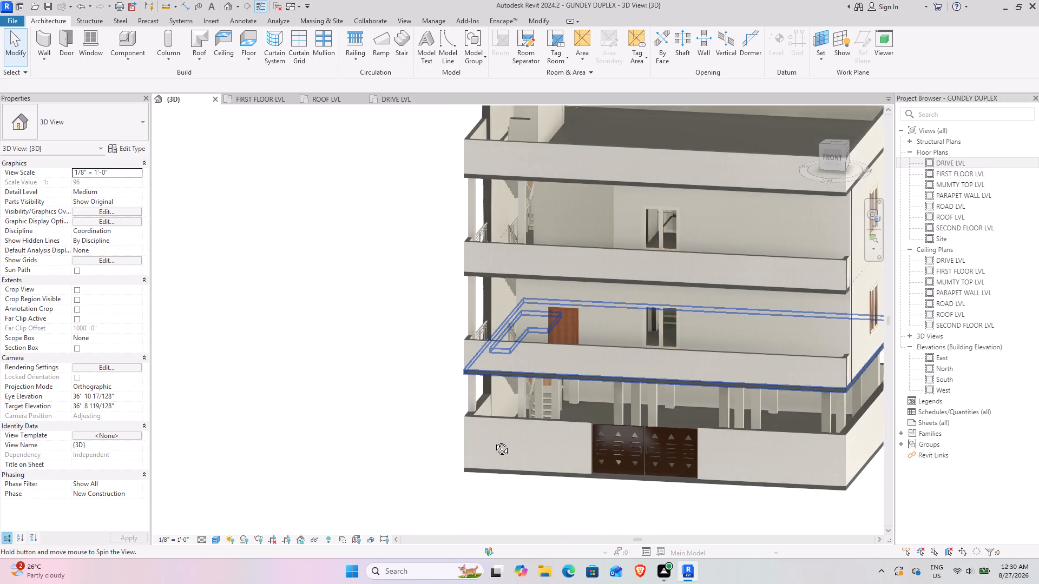
middle_click_drag(494, 441, 470, 438, "shift")
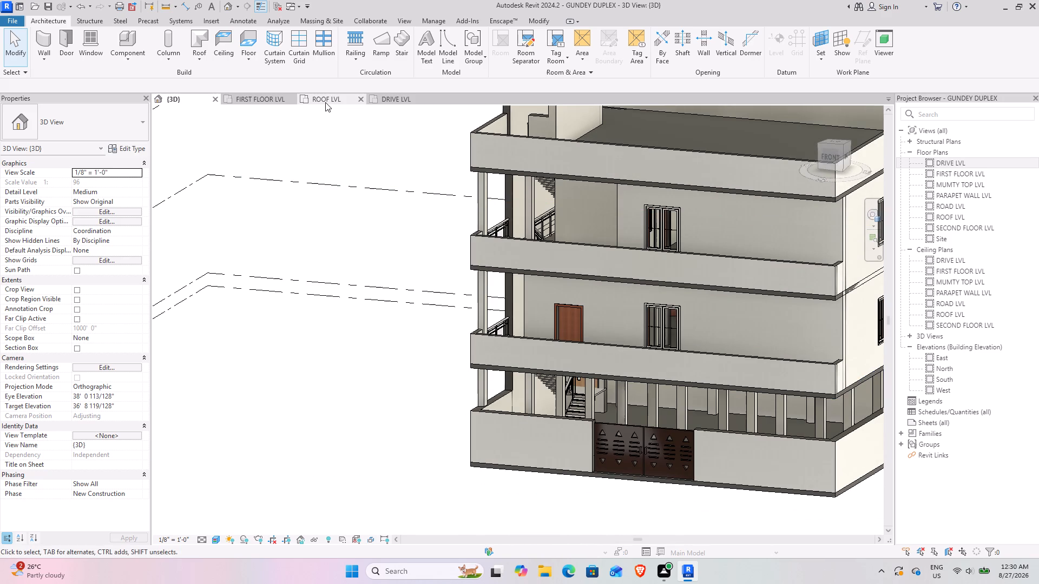
middle_click_drag(419, 356, 453, 353, "shift")
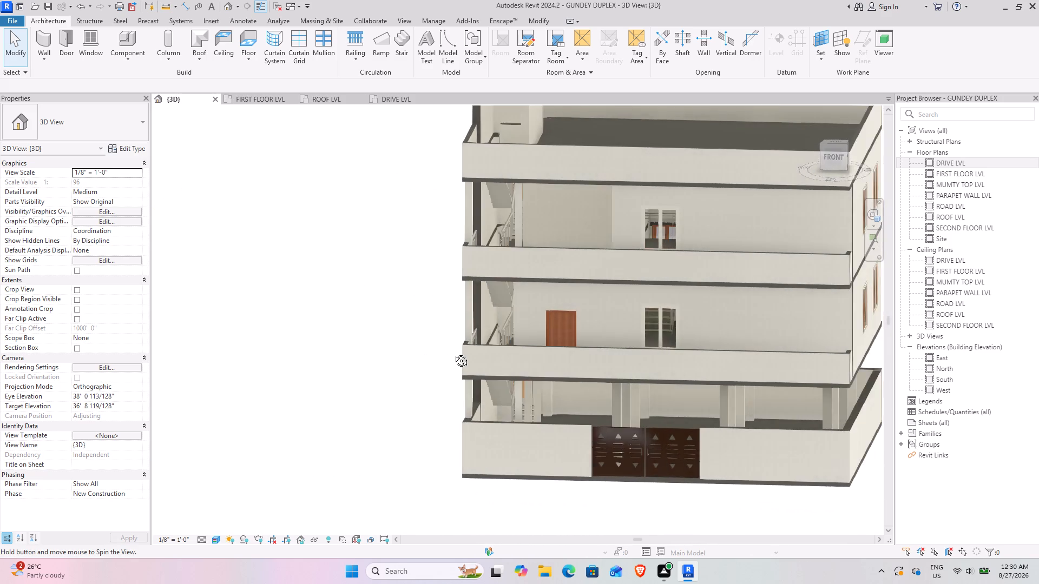
middle_click_drag(453, 353, 475, 353, "shift")
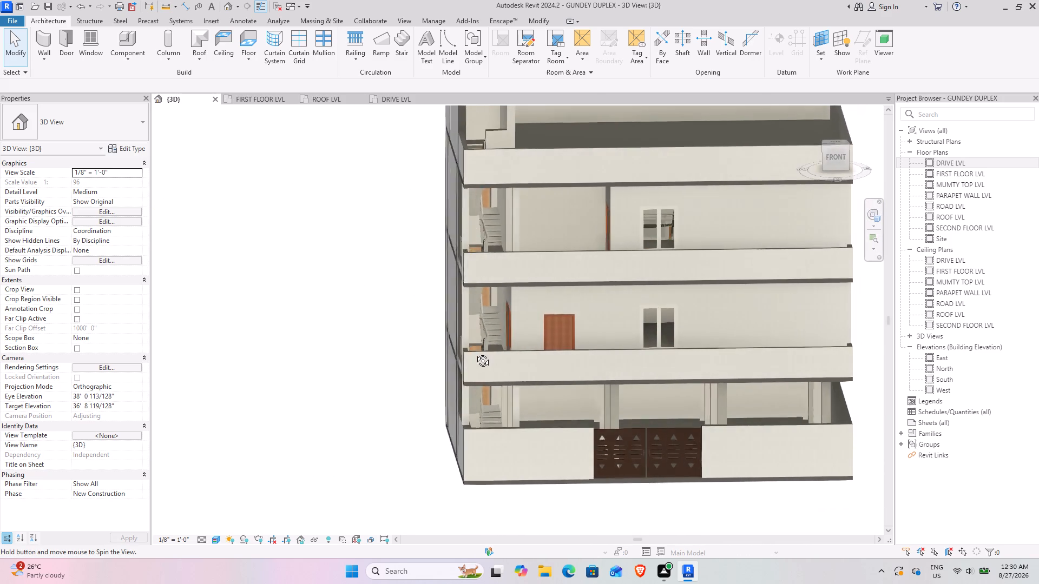
middle_click_drag(475, 353, 472, 353, "shift")
Isolate the stair running from DRIVE LVL to FIRST FLOOR LVL in a 3D selection box.
left_click(498, 414)
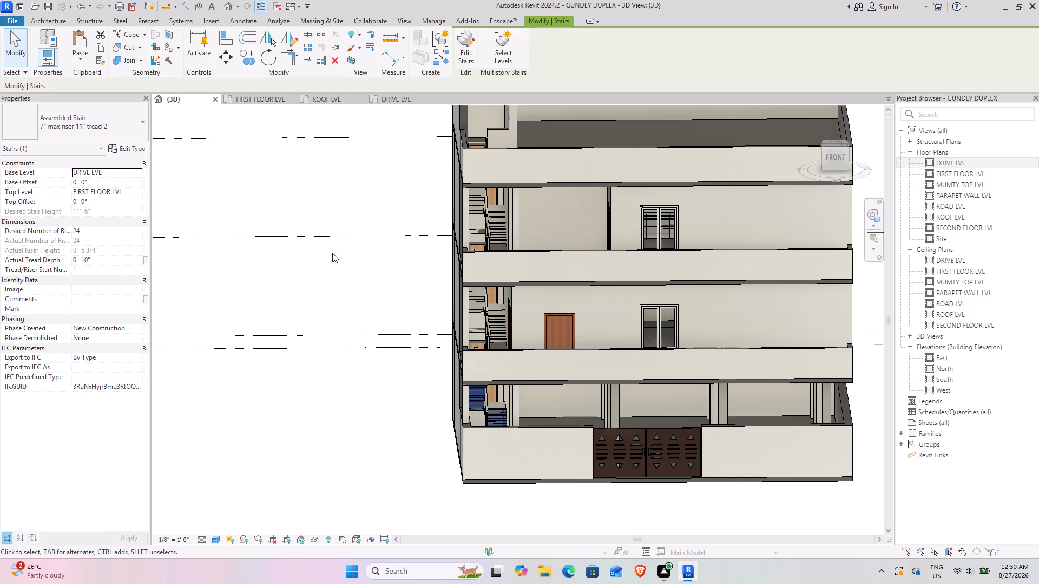
left_click(352, 59)
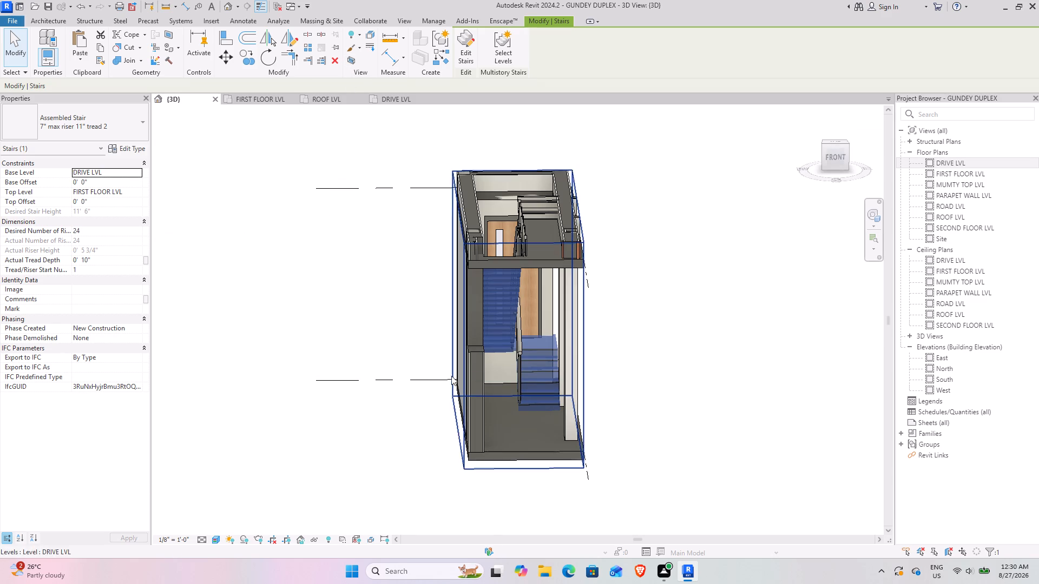
Examine the isolated stair's lower flight, landing and adjoining columns from several angles.
scroll(487, 361, "down", 3)
middle_click_drag(518, 379, 475, 399, "shift")
scroll(570, 355, "up", 1)
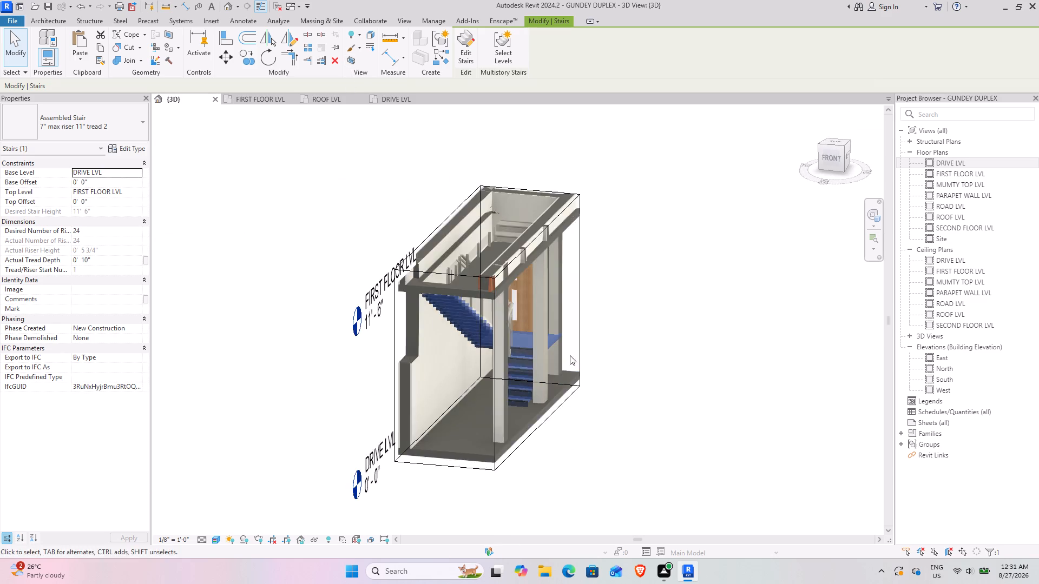
scroll(570, 355, "up", 4)
middle_click_drag(555, 413, 462, 434, "shift")
middle_click_drag(429, 422, 426, 422)
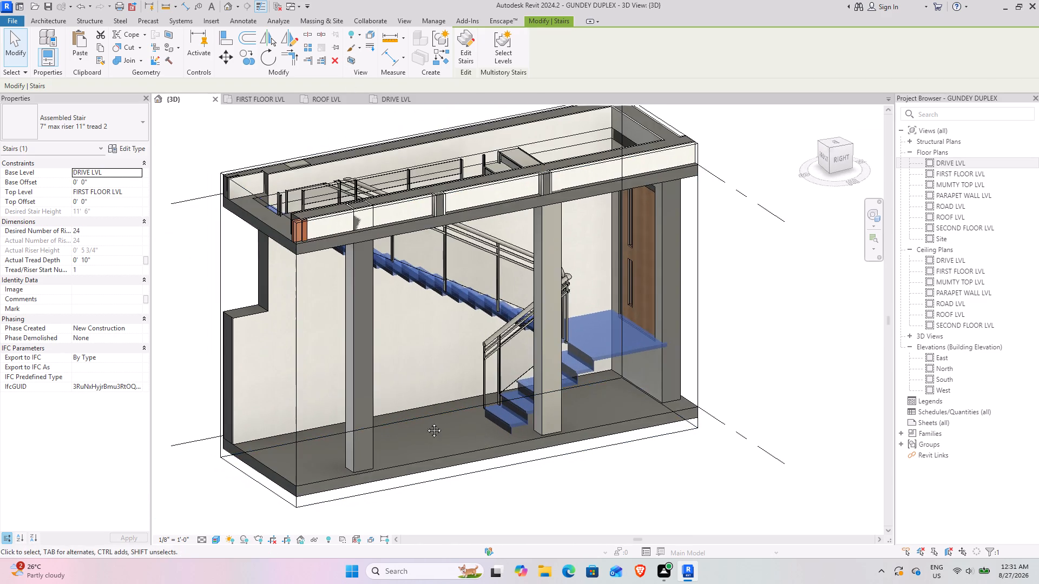
middle_click_drag(426, 422, 275, 422)
left_click(548, 493)
middle_click_drag(465, 461, 510, 473, "shift")
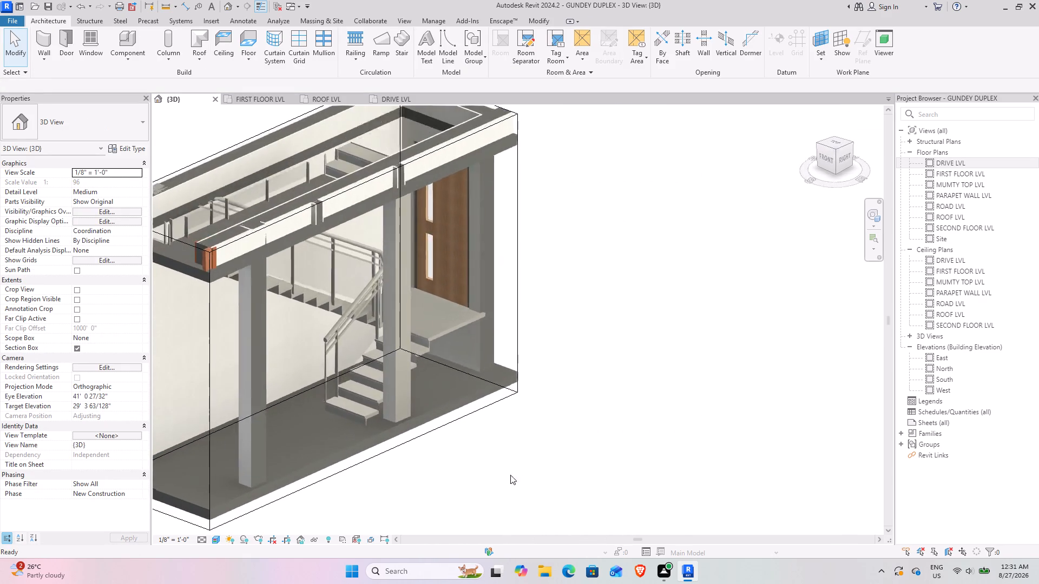
middle_click_drag(494, 472, 494, 490, "shift")
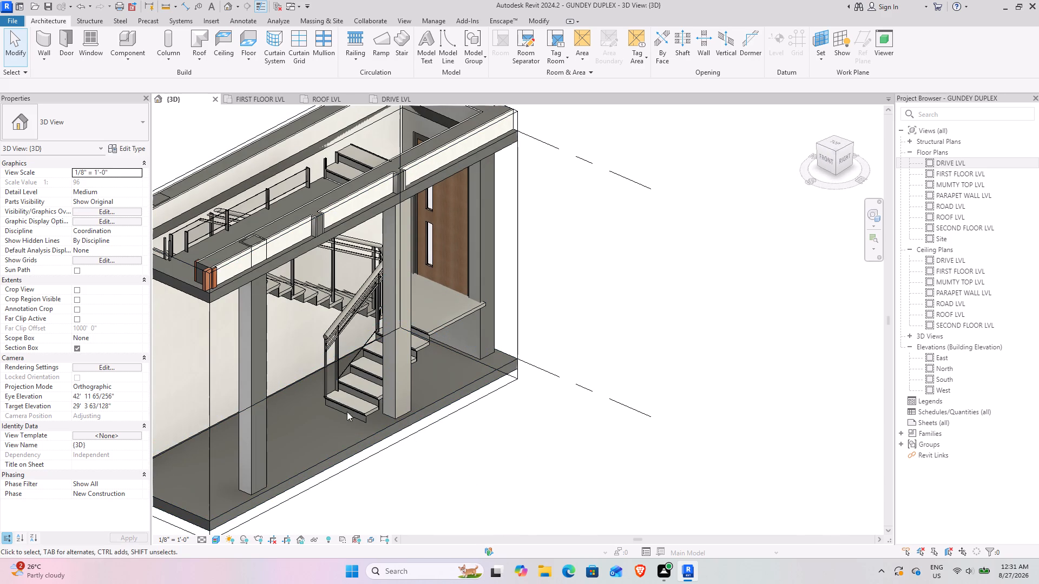
scroll(442, 384, "up", 3)
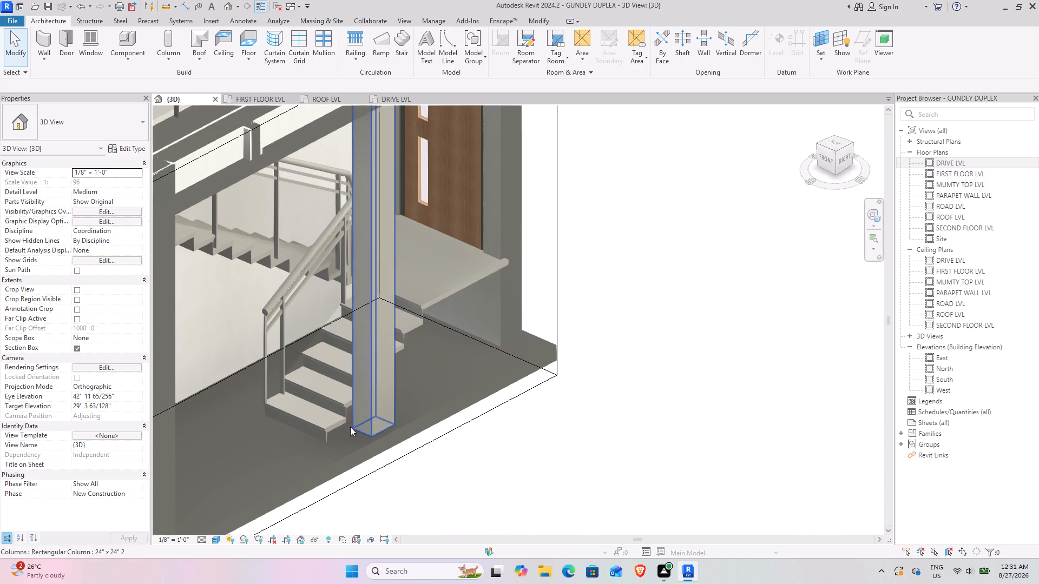
On DRIVE LVL, draw a 3' 6" high type 4 wall about 4' 5" long along the lower flight's column-side edge, thickness away from the stair.
left_click(43, 36)
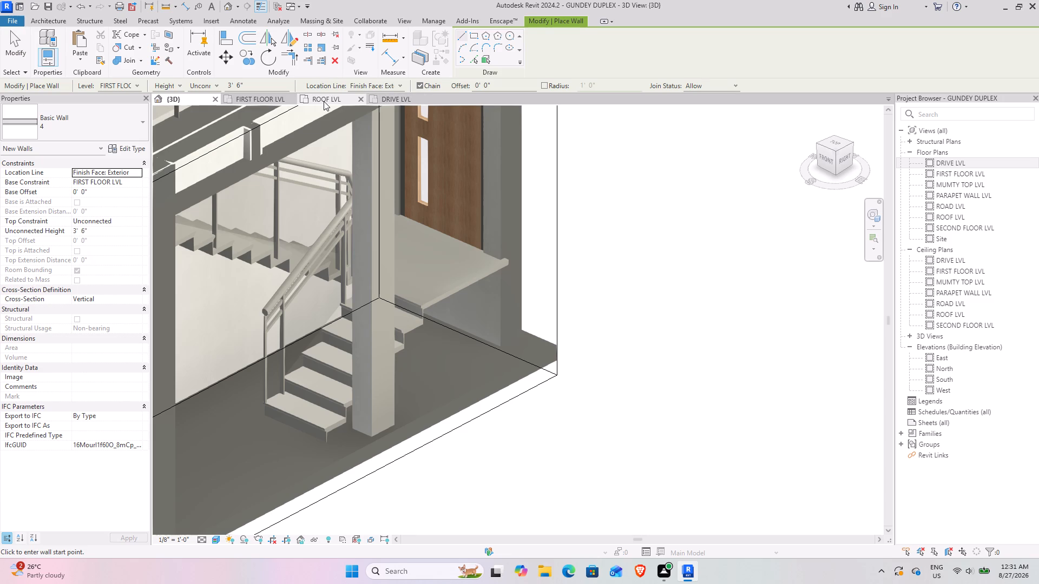
left_click(374, 102)
scroll(462, 336, "down", 4)
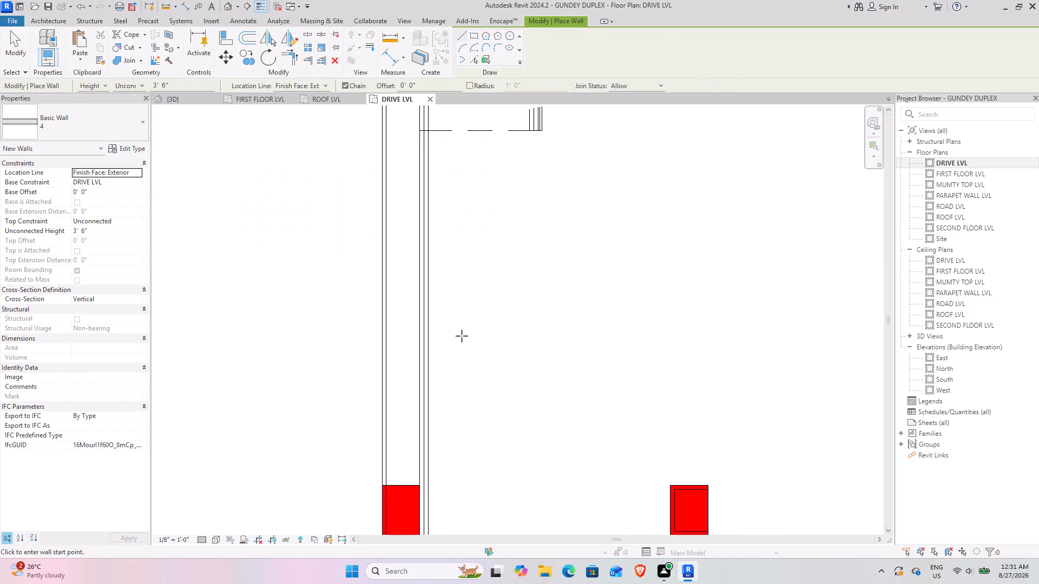
scroll(462, 336, "down", 7)
middle_click_drag(468, 284, 410, 414)
middle_click_drag(468, 273, 432, 402)
scroll(422, 299, "up", 3)
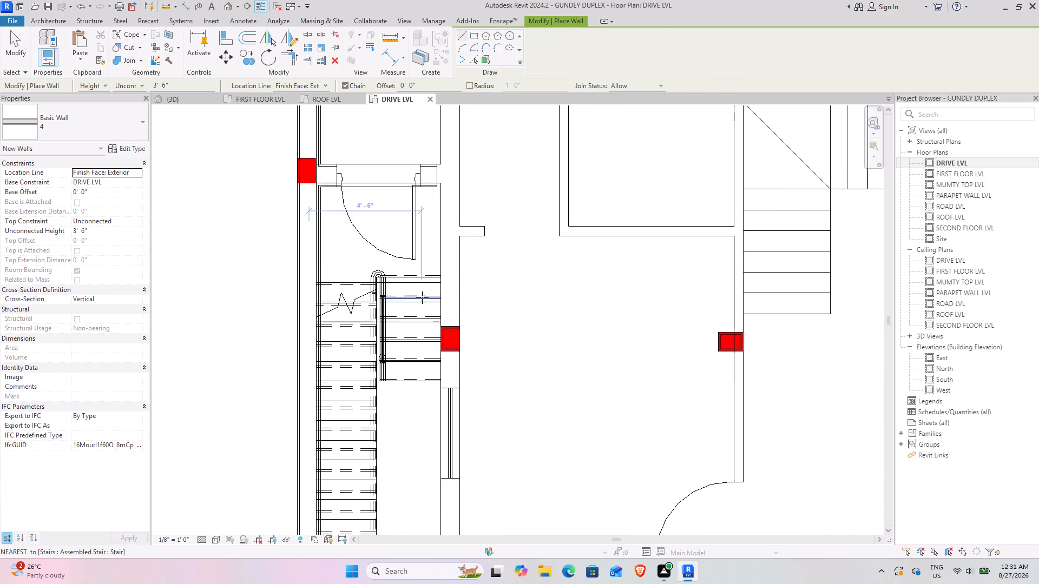
scroll(422, 297, "up", 6)
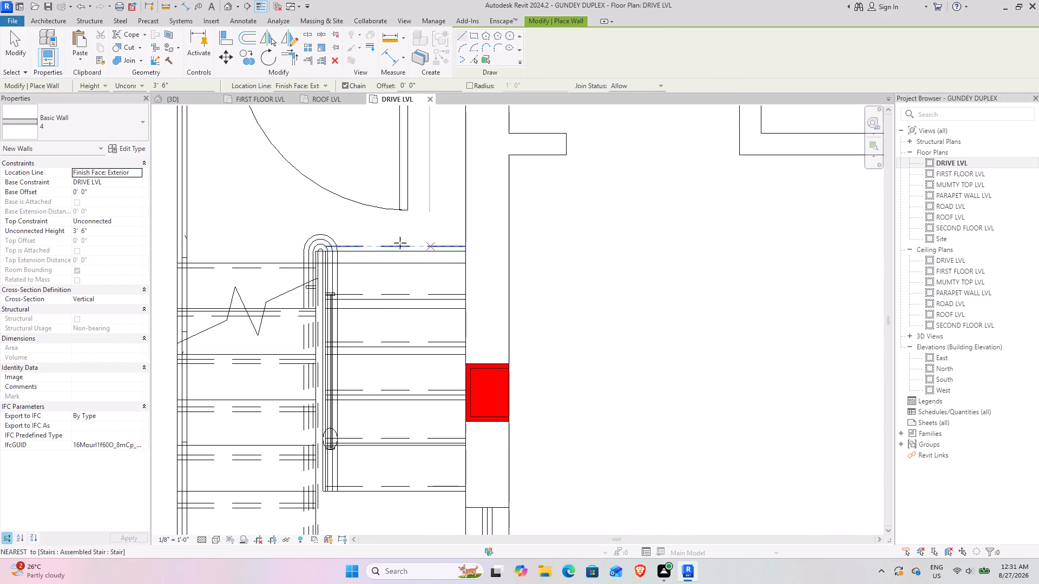
left_click(467, 253)
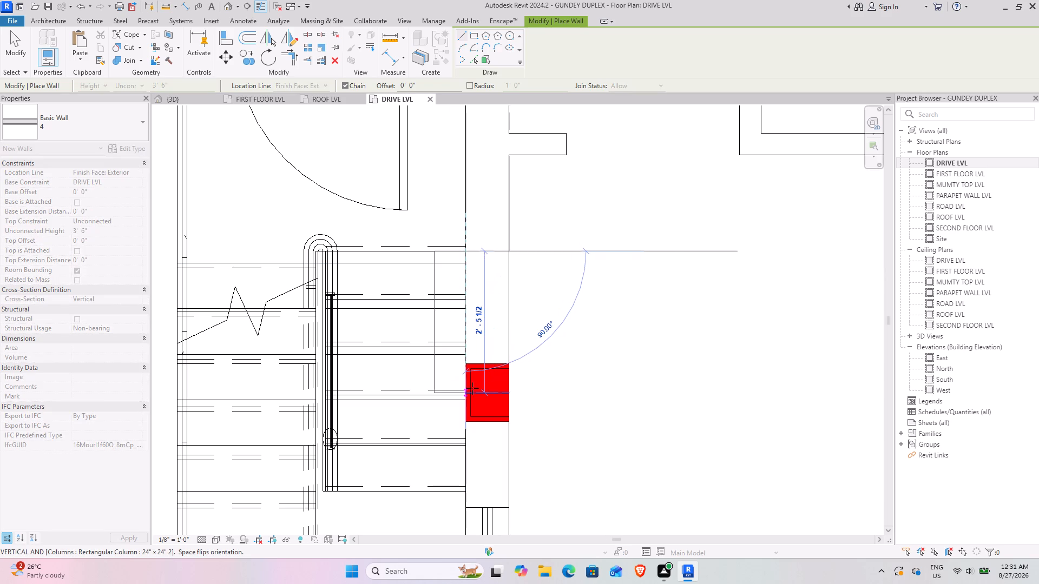
key("space")
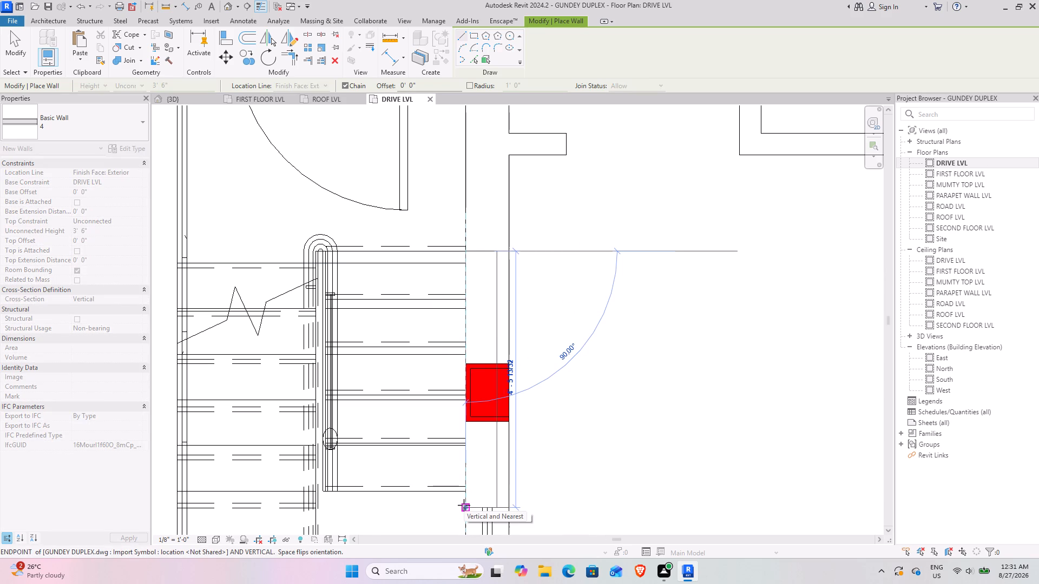
left_click(464, 505)
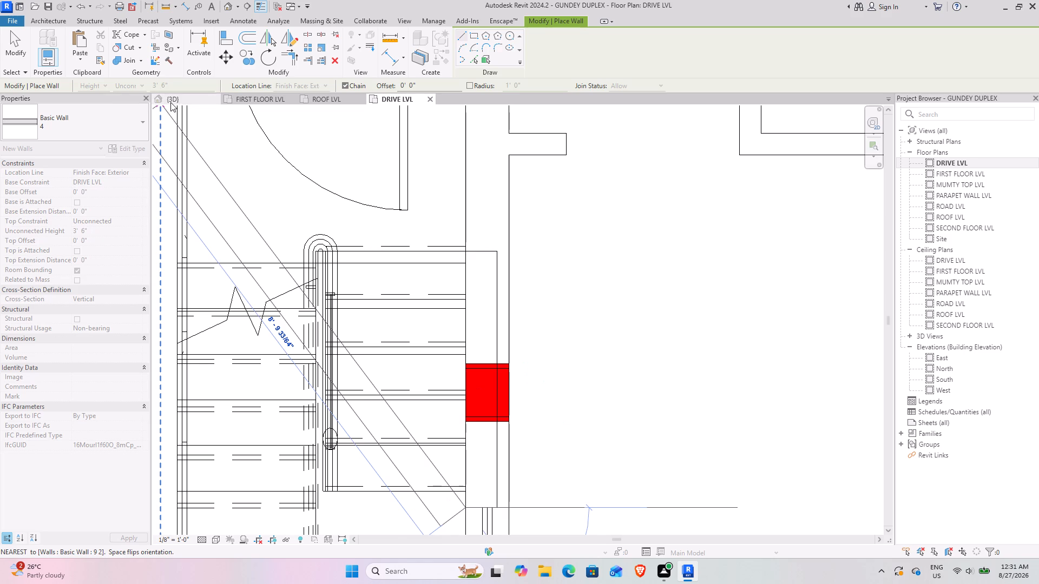
left_click(170, 102)
middle_click_drag(396, 389, 390, 389, "shift")
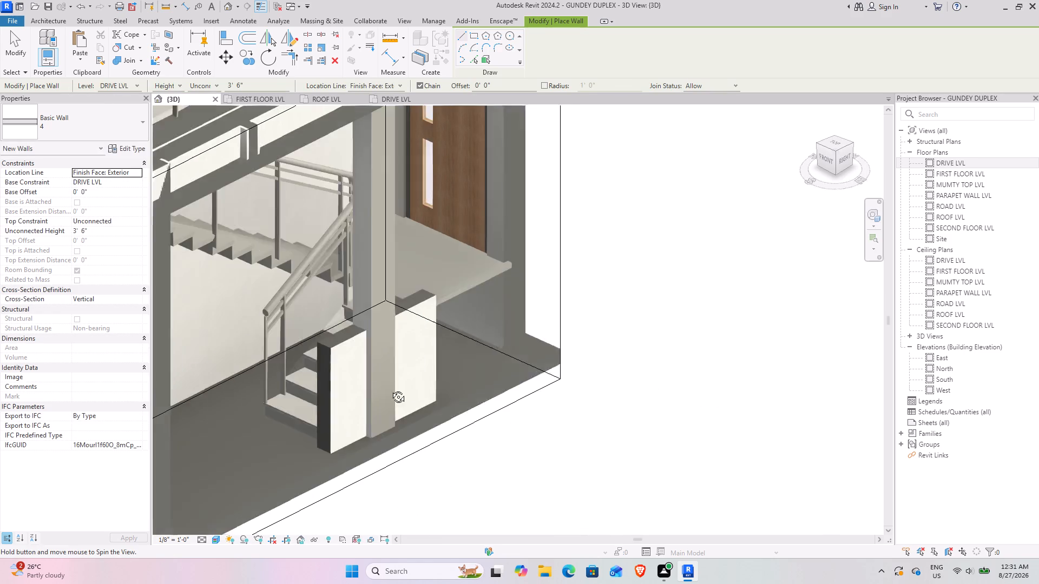
middle_click_drag(390, 389, 291, 384, "shift")
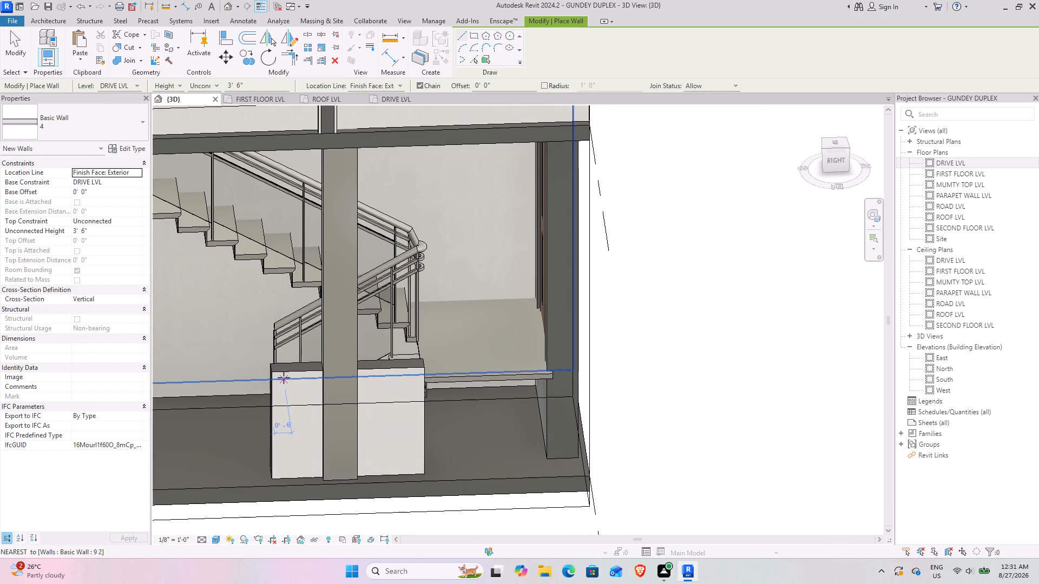
key("Escape")
Extend the new low wall's landing end to the door wall, making it about 8' 6" long.
left_click(425, 412)
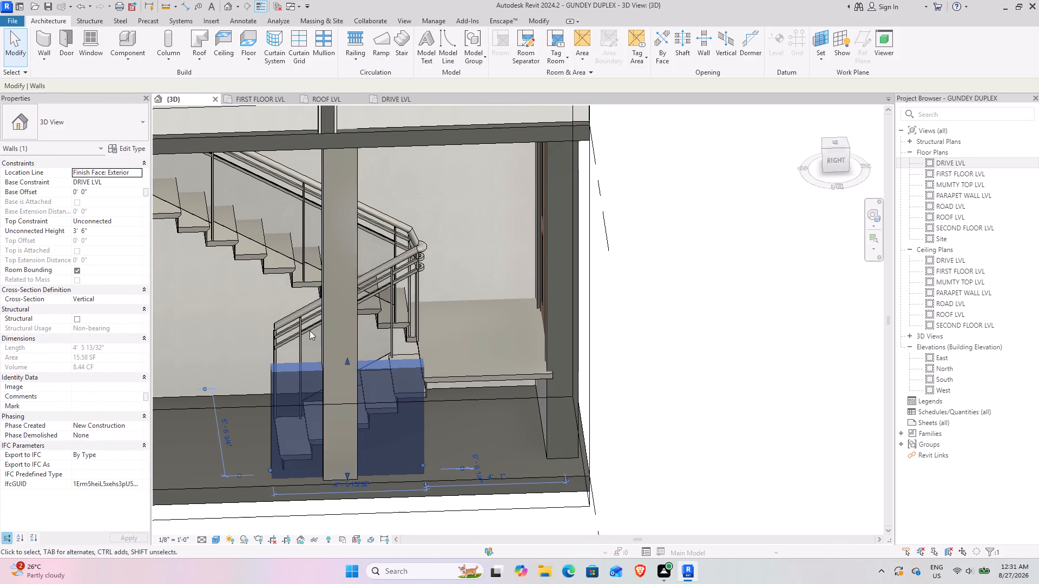
left_click(397, 97)
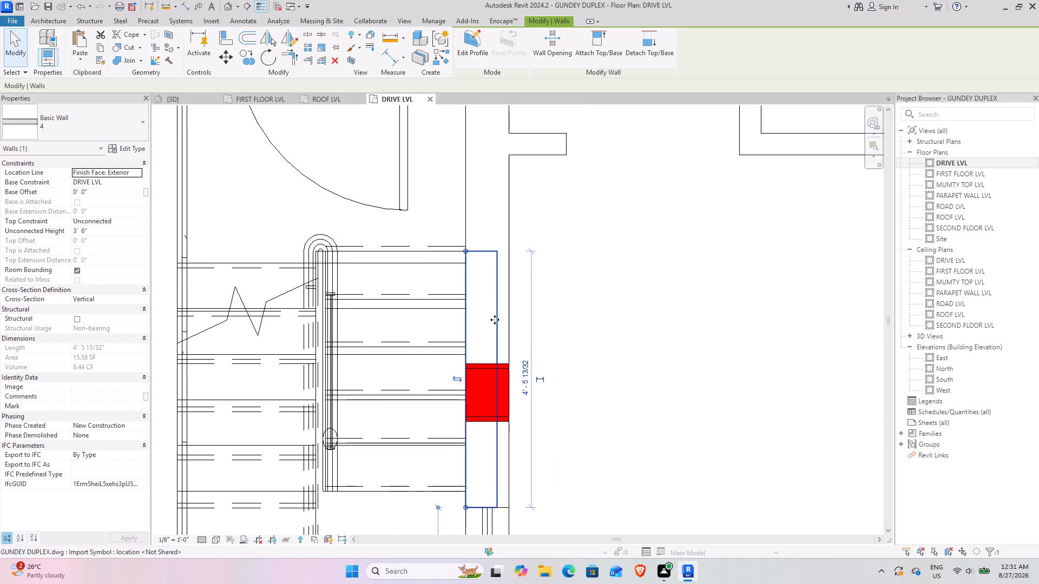
middle_click_drag(473, 249, 431, 434)
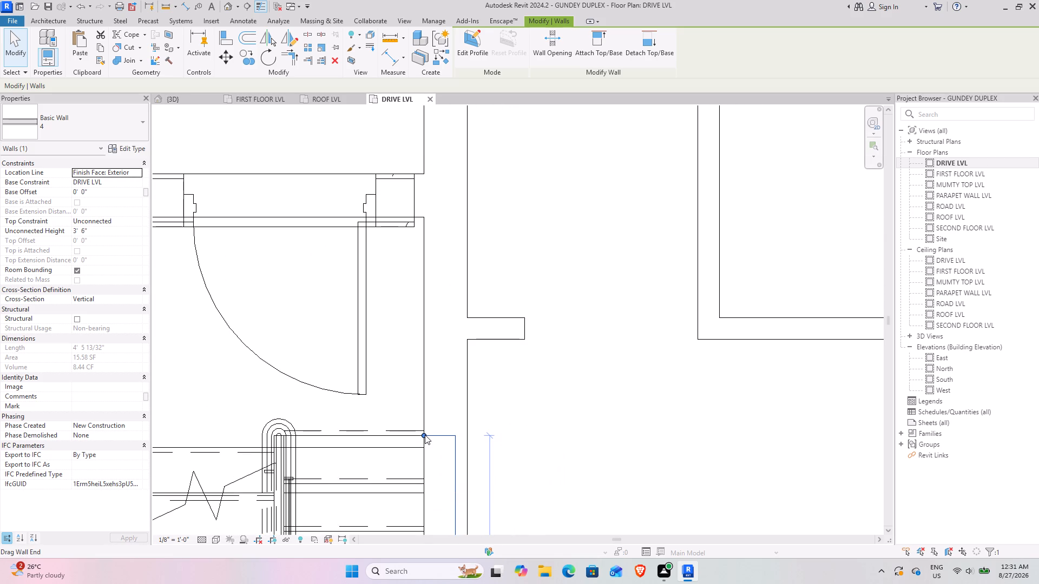
left_click_drag(424, 436, 423, 219)
left_click(177, 96)
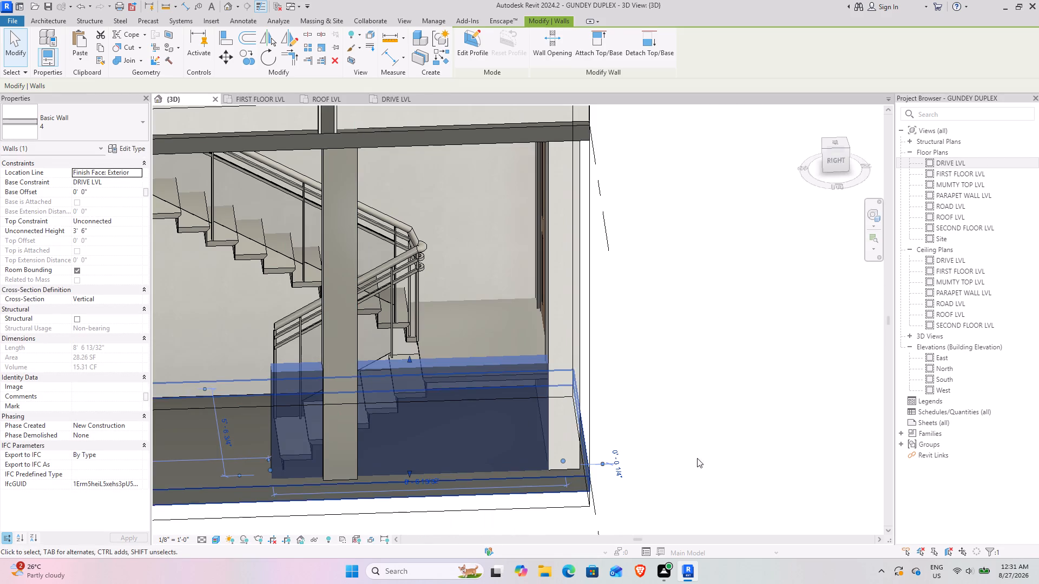
left_click(835, 457)
Examine how the extended low wall fits against the lower flight, landing and columns in 3D.
middle_click_drag(554, 461, 716, 418, "shift")
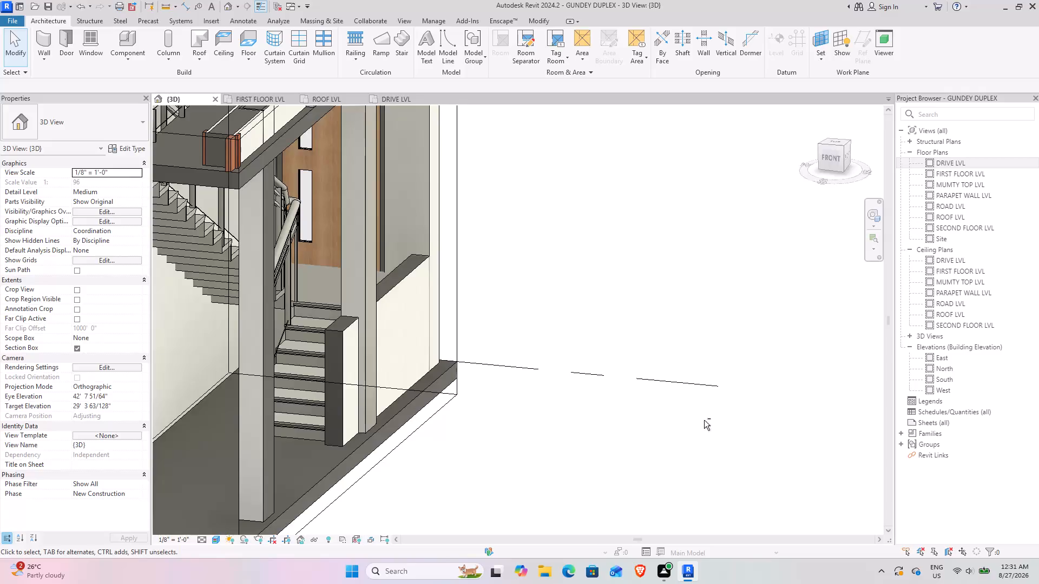
middle_click_drag(707, 417, 739, 403, "shift")
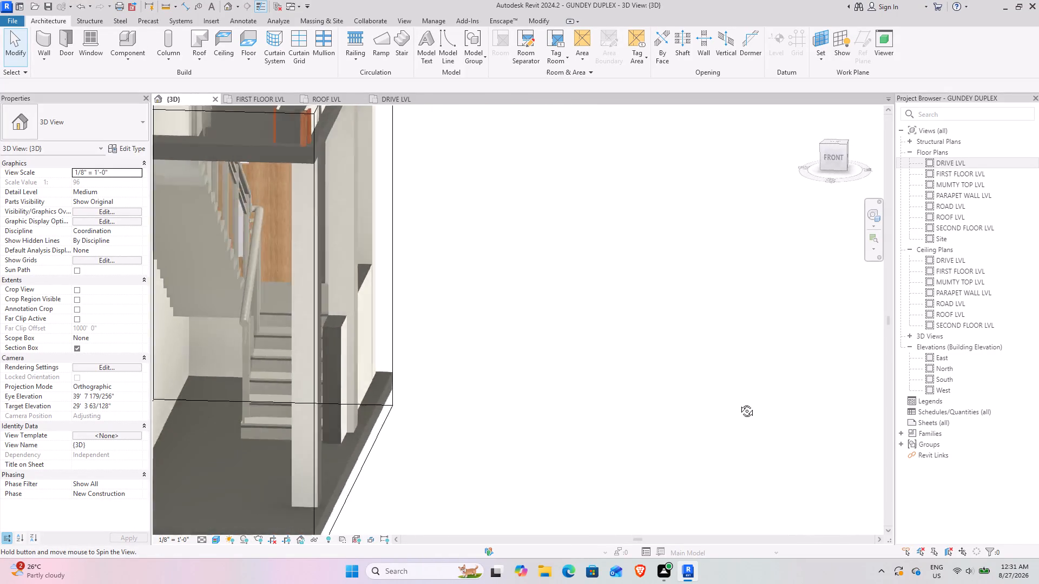
middle_click_drag(739, 403, 785, 390, "shift")
scroll(551, 417, "down", 2)
middle_click_drag(534, 417, 430, 417, "shift")
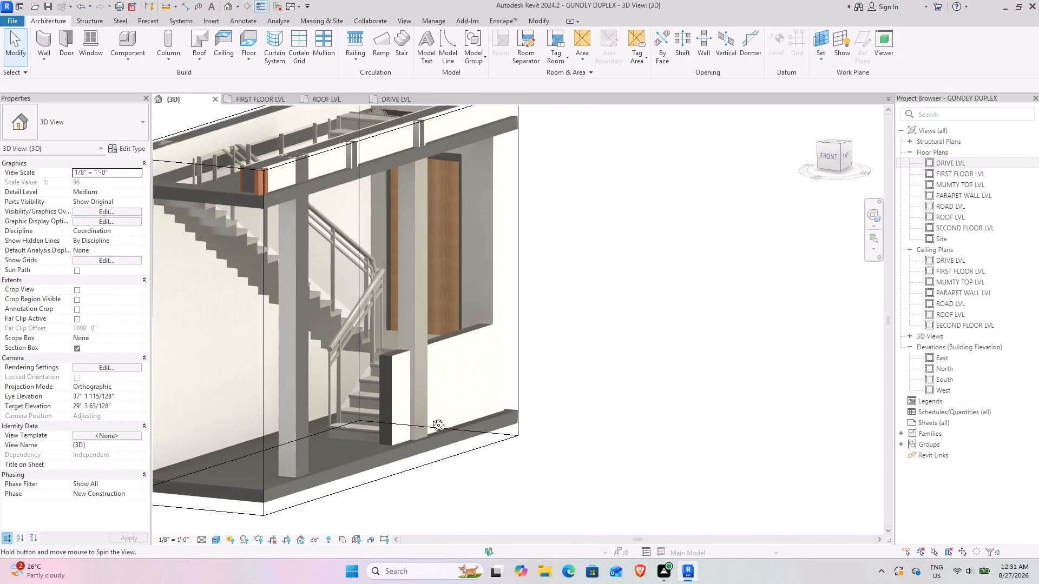
middle_click_drag(430, 417, 430, 431, "shift")
middle_click_drag(436, 431, 459, 426, "shift")
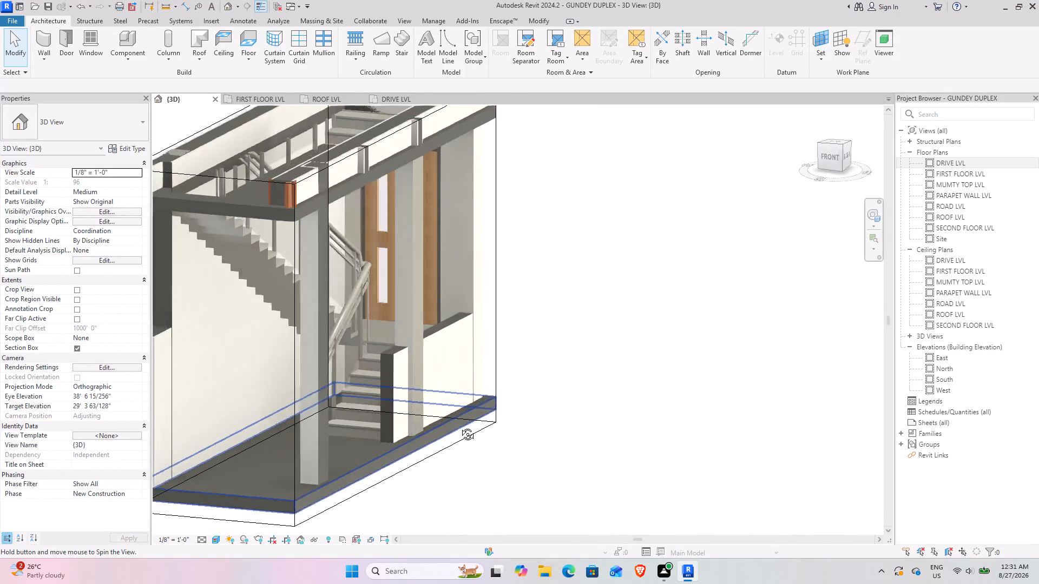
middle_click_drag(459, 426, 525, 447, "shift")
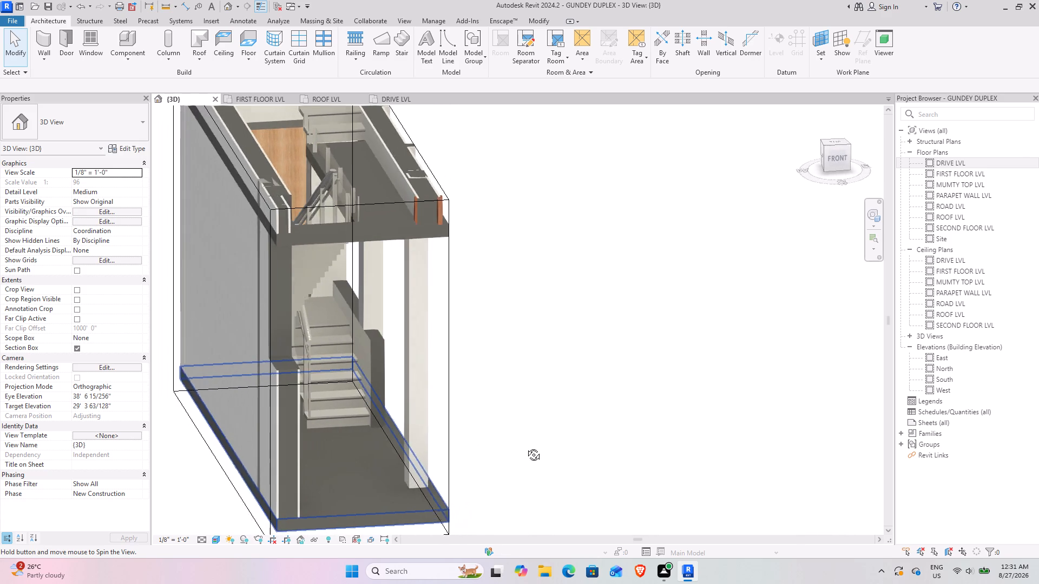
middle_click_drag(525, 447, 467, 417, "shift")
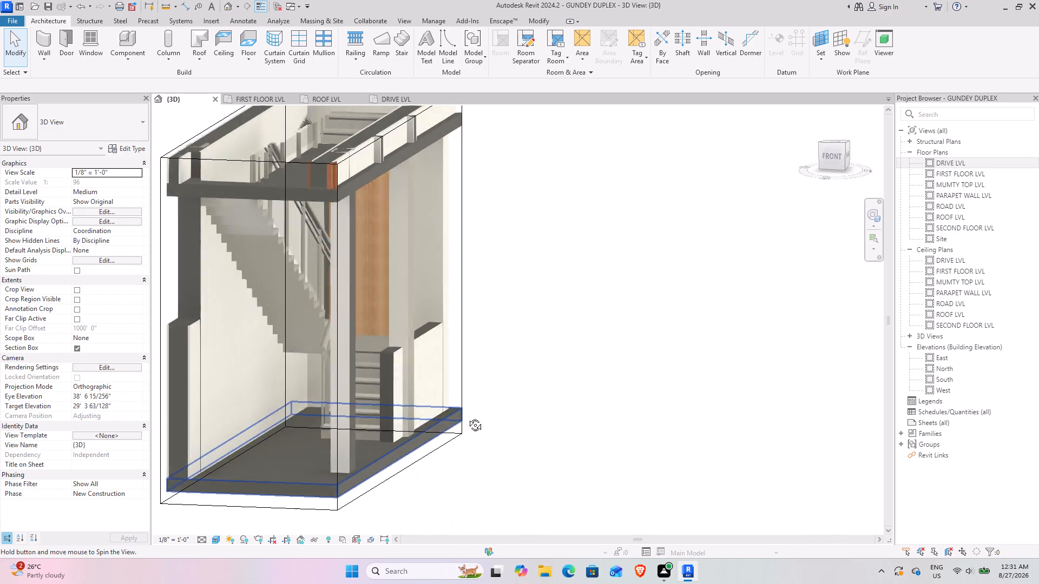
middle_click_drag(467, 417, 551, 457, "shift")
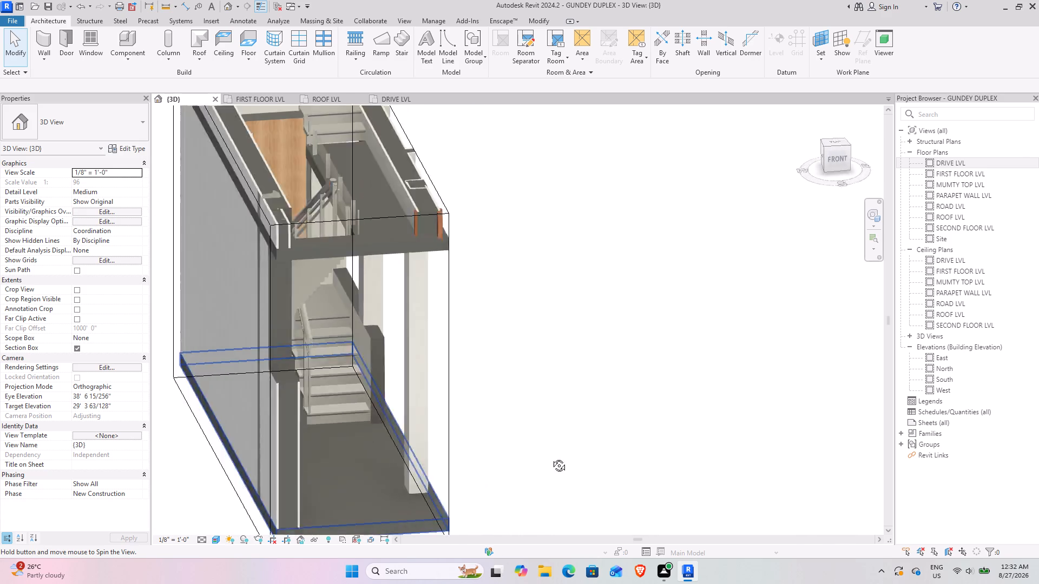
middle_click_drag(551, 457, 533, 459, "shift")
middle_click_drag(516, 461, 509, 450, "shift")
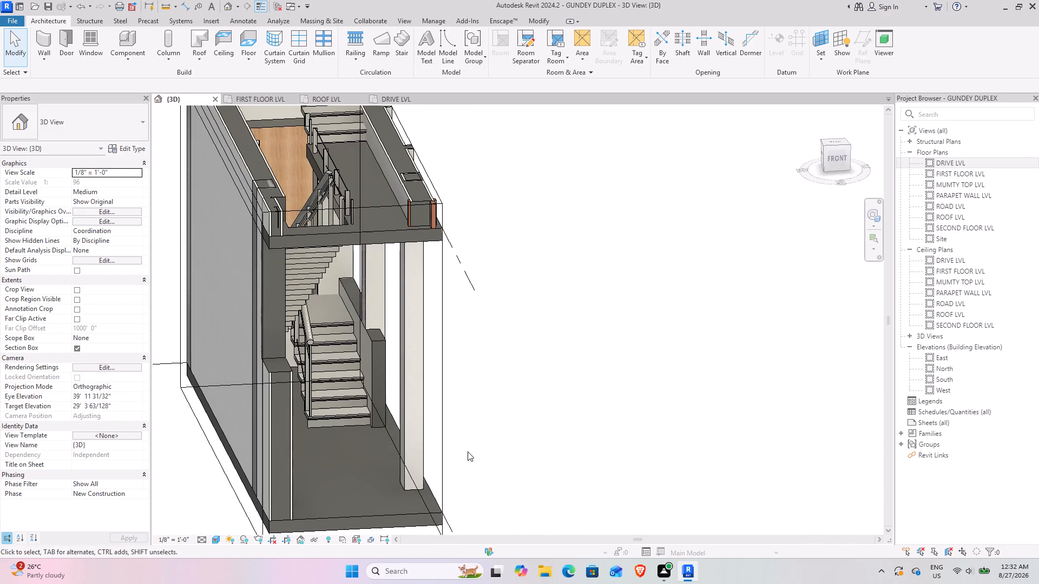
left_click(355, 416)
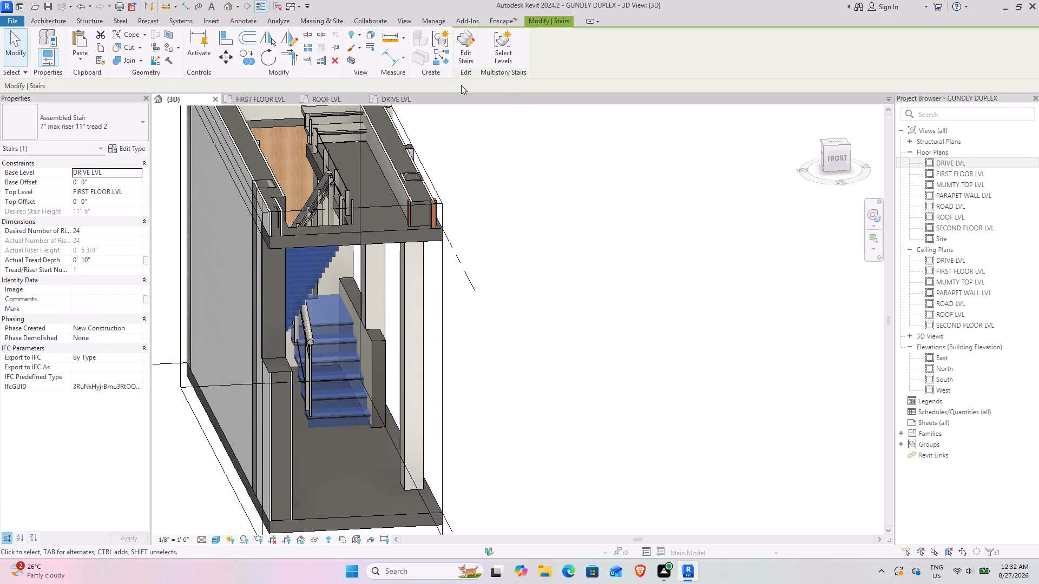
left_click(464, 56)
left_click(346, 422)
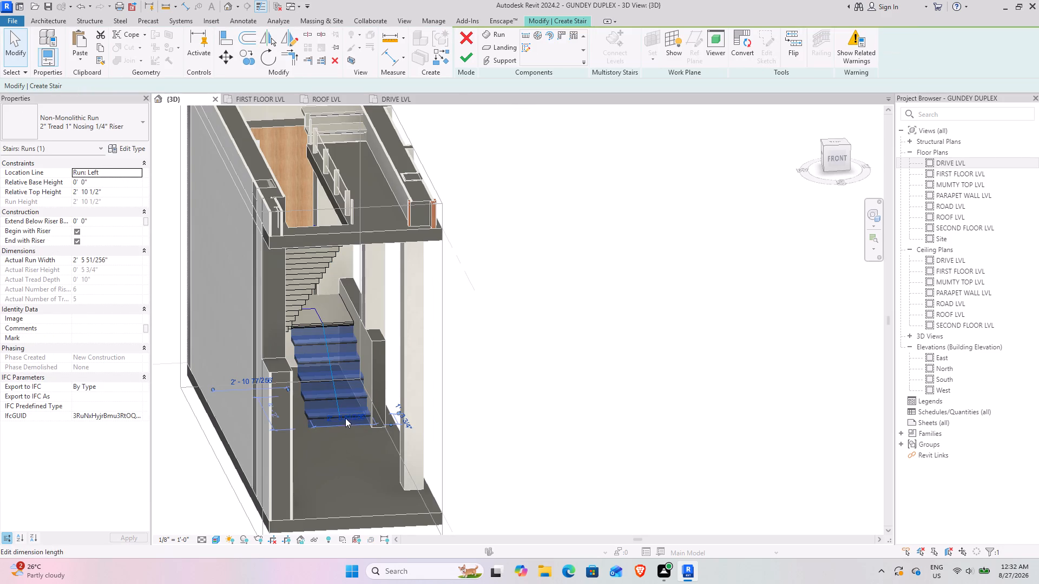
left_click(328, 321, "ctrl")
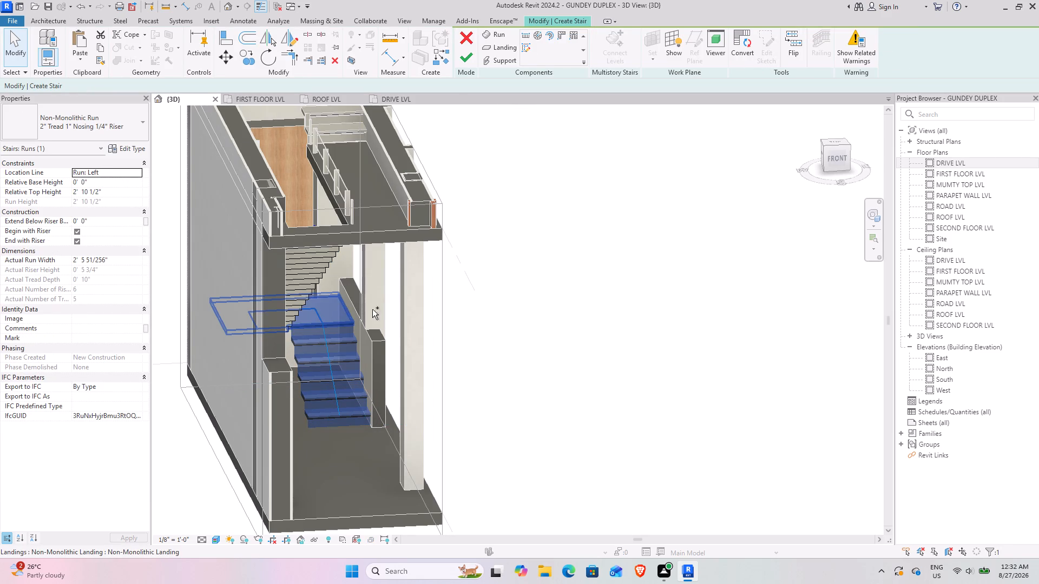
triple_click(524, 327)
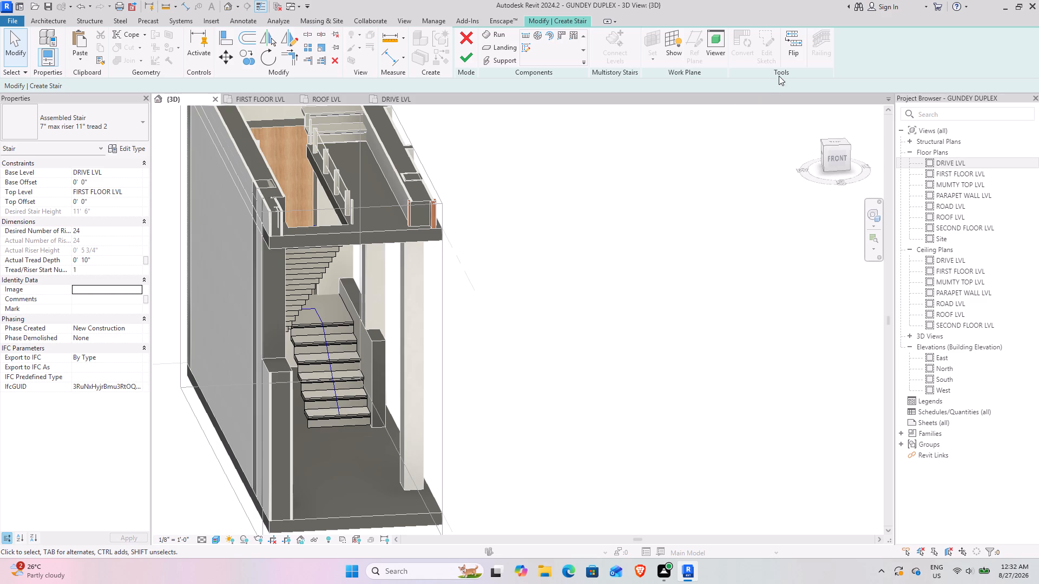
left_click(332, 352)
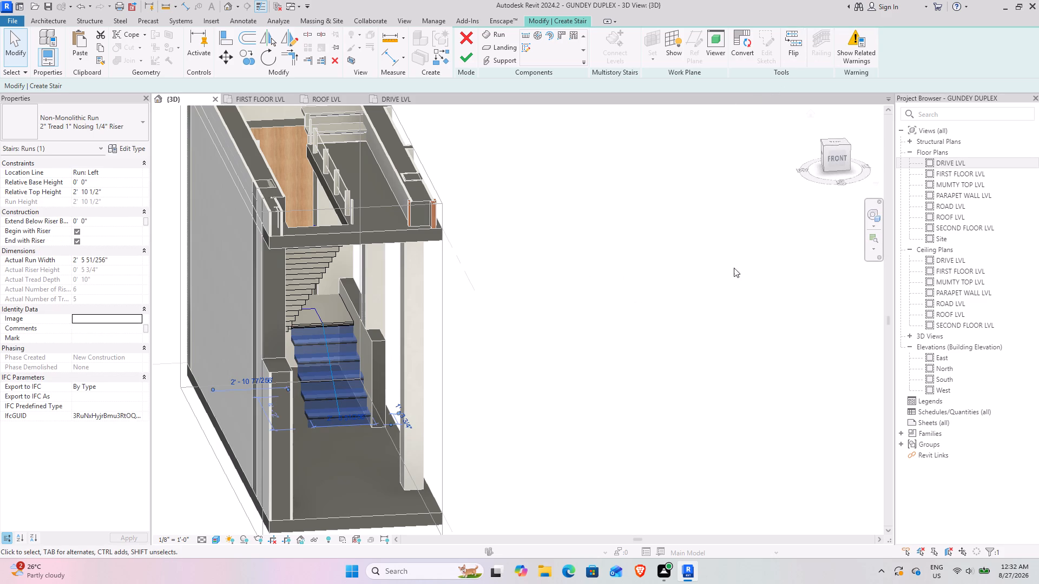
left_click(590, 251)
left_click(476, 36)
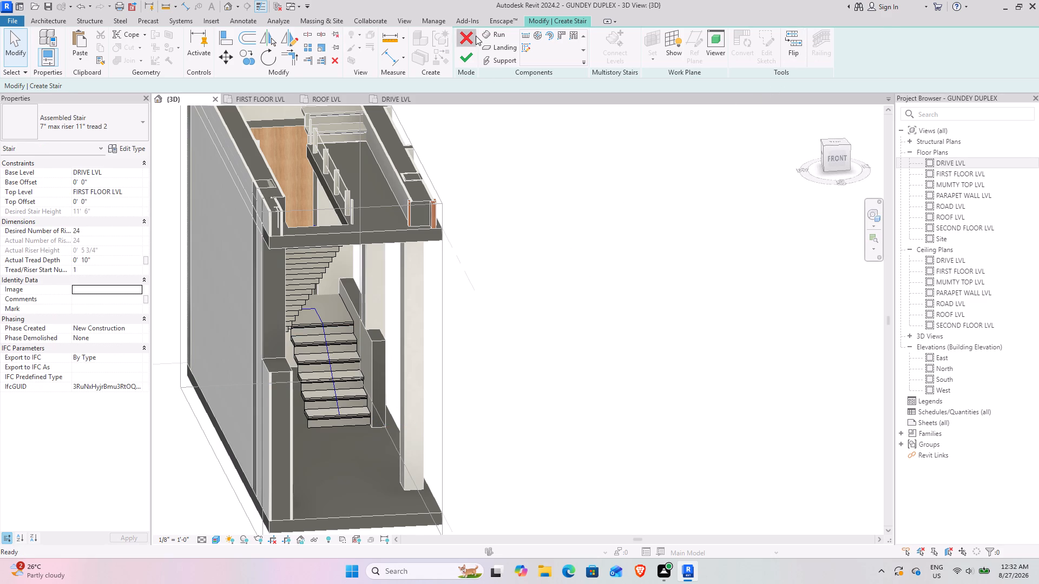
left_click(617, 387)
Examine the low wall beside the lower flight and the isolated stair bay from the side, front and above.
middle_click_drag(596, 387, 378, 421, "shift")
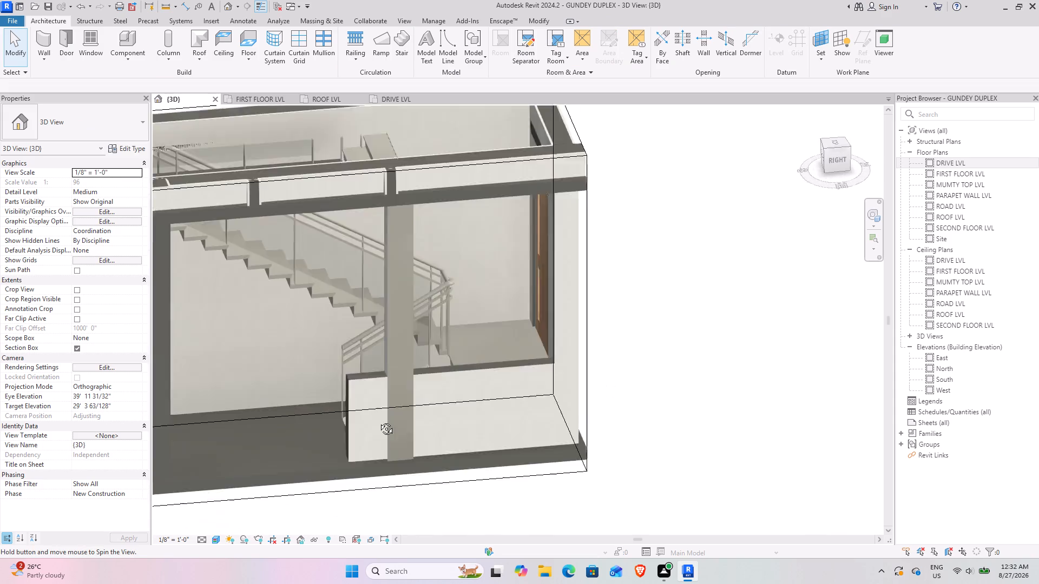
middle_click_drag(378, 421, 378, 421, "shift")
middle_click_drag(419, 428, 497, 410, "shift")
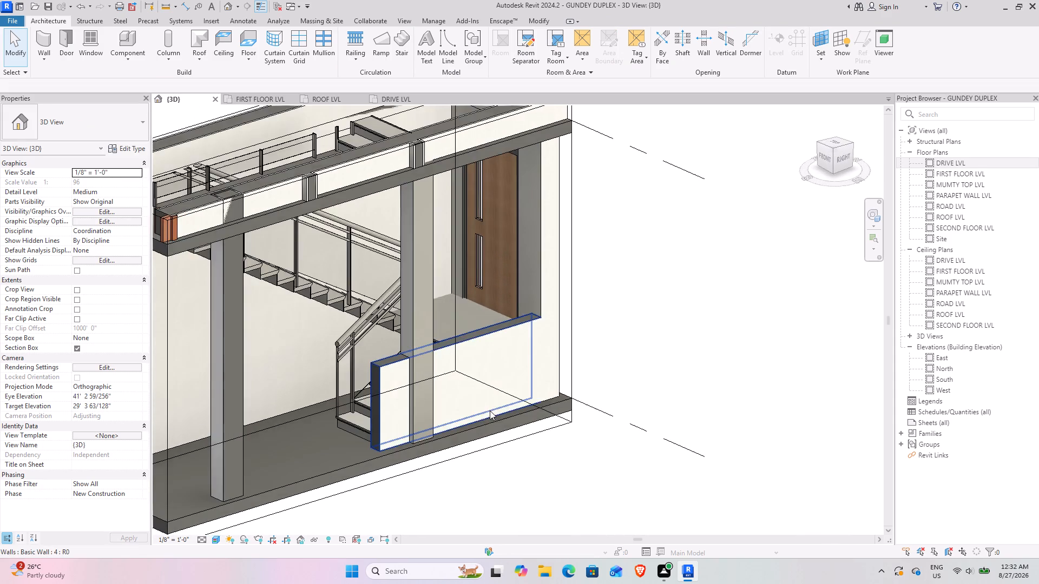
scroll(484, 410, "down", 2)
middle_click_drag(437, 424, 524, 388)
scroll(550, 415, "down", 3)
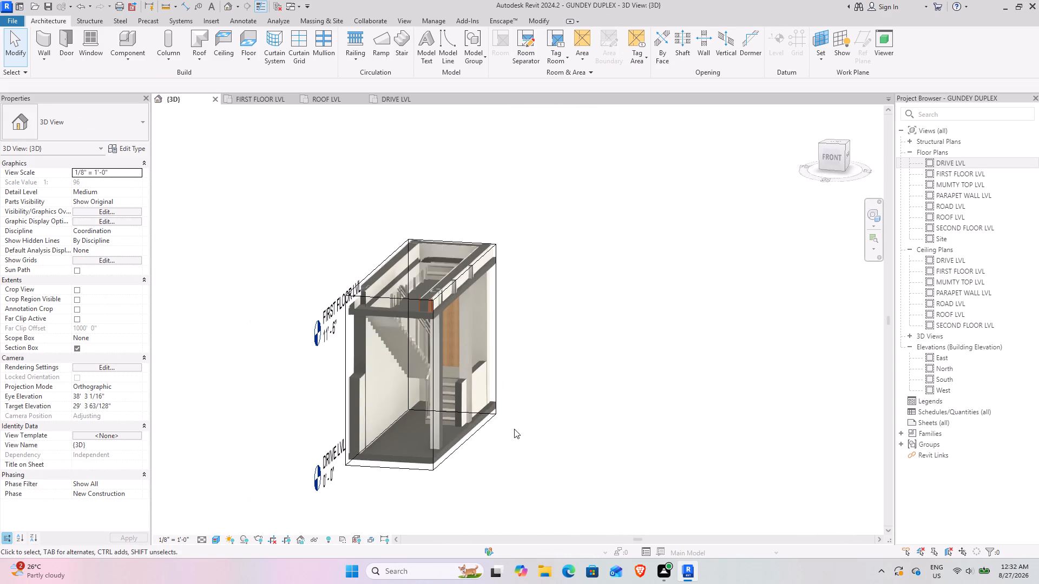
middle_click_drag(512, 429, 556, 520, "shift")
middle_click_drag(563, 520, 582, 525, "shift")
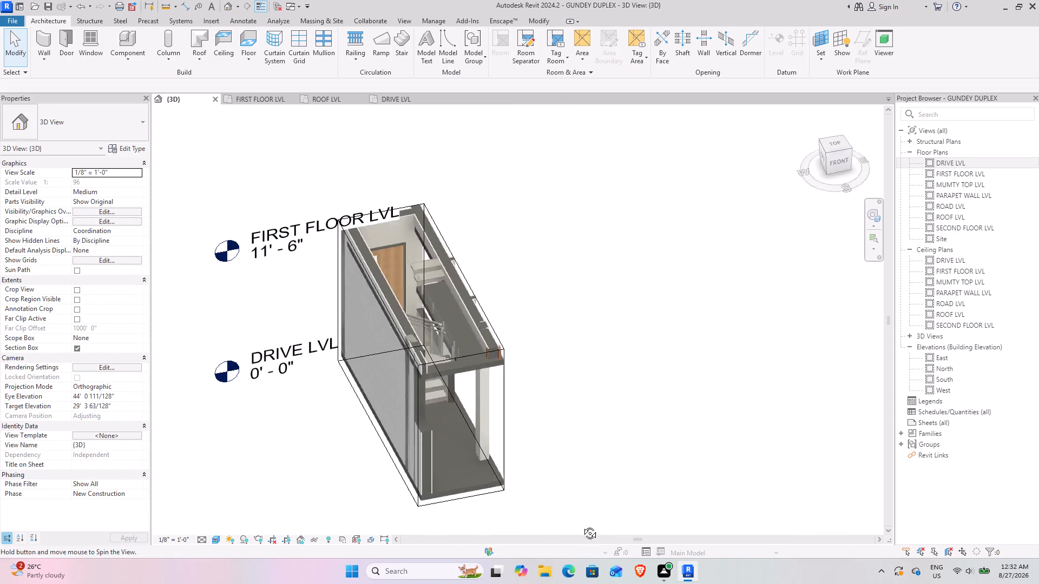
middle_click_drag(582, 525, 559, 528, "shift")
Examine up close where the bottom steps of the next flight up meet the first-floor slab, including the railing posts there.
scroll(434, 328, "up", 6)
middle_click_drag(433, 320, 496, 288, "shift")
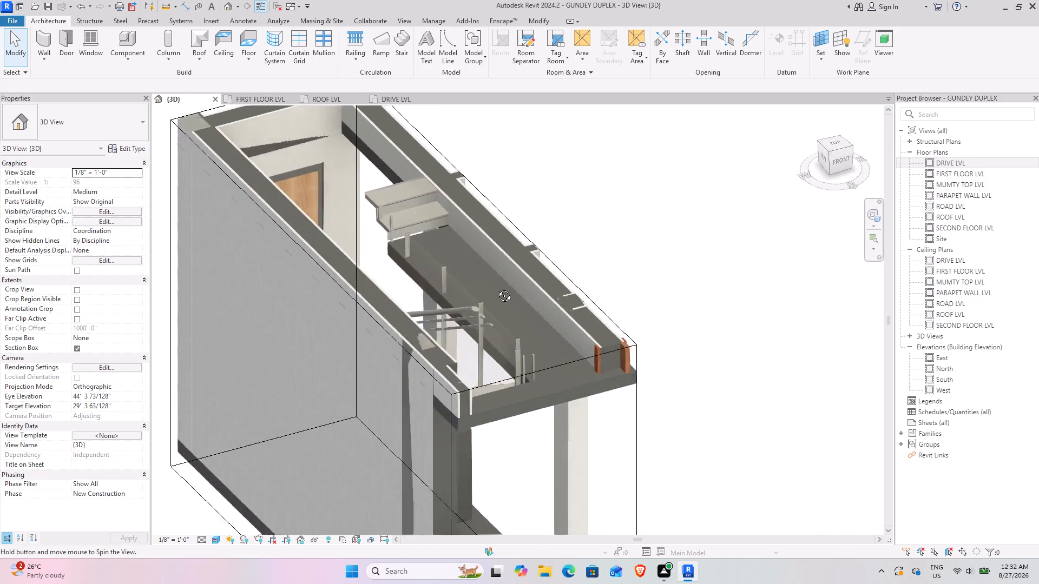
middle_click_drag(496, 288, 549, 323, "shift")
scroll(396, 252, "up", 7)
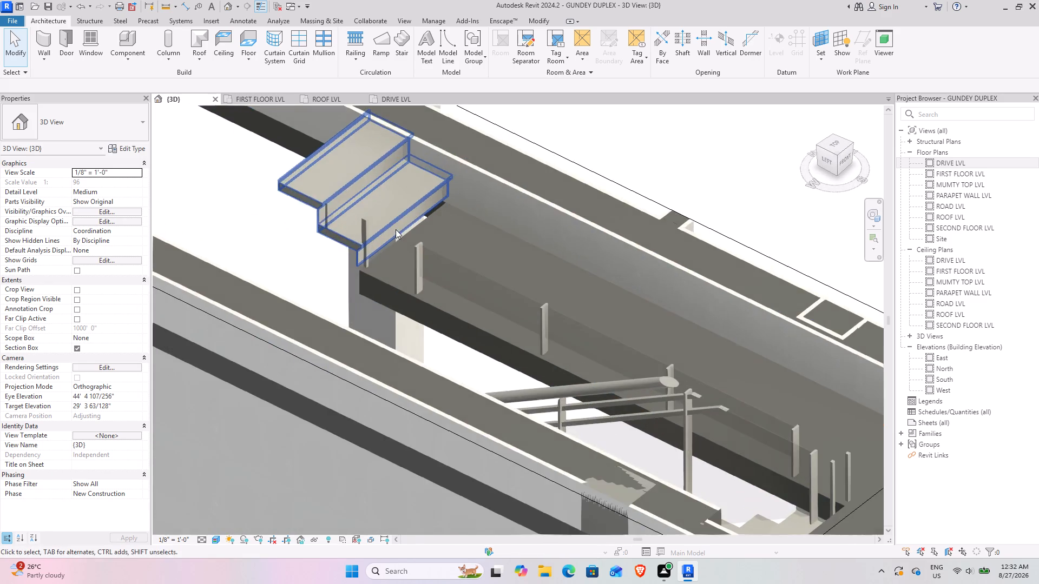
scroll(396, 229, "up", 2)
middle_click_drag(398, 251, 460, 200)
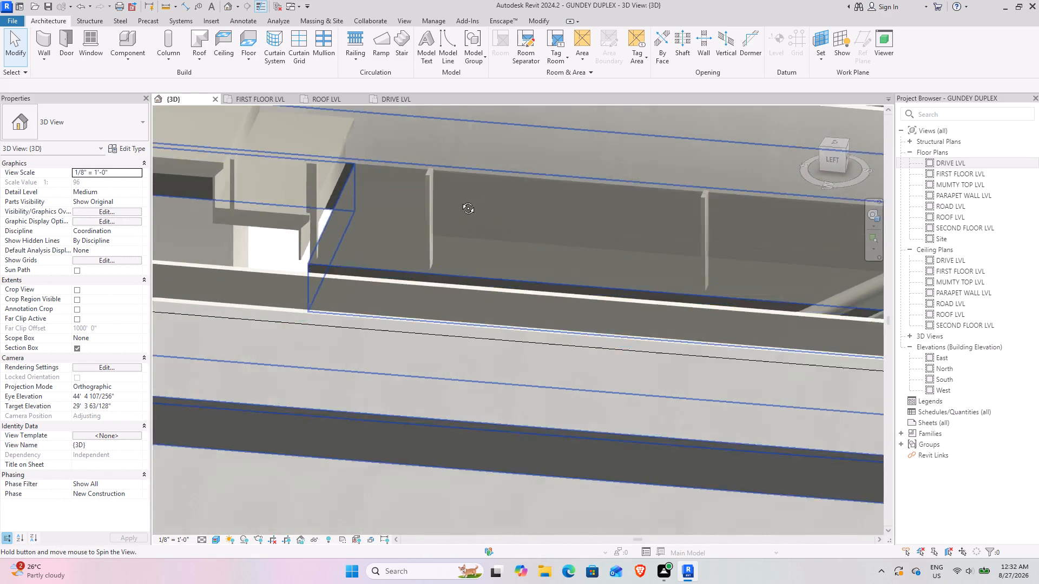
middle_click_drag(460, 200, 440, 288)
scroll(328, 293, "up", 7)
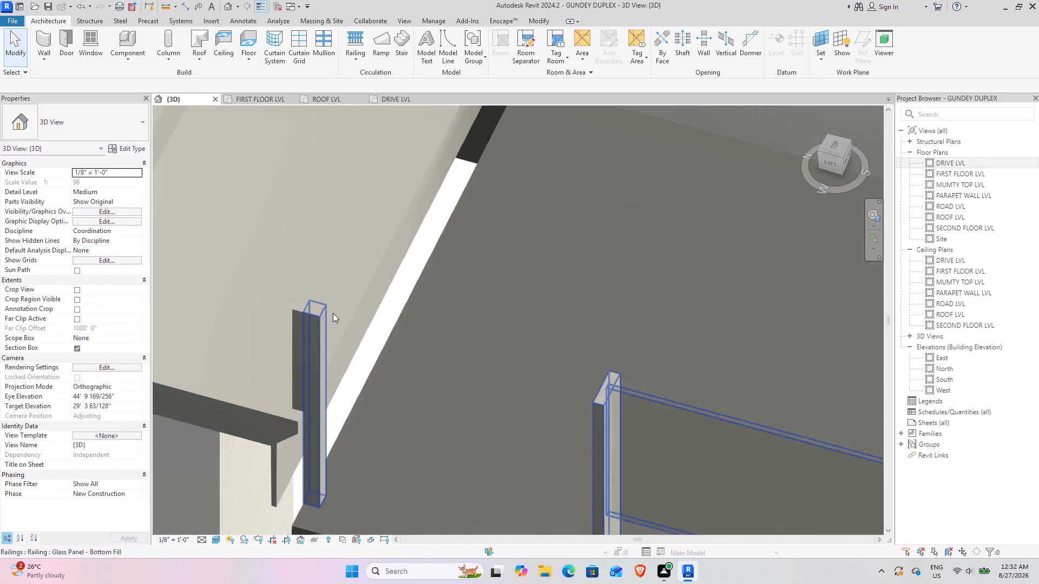
scroll(336, 353, "down", 3)
left_click(347, 314)
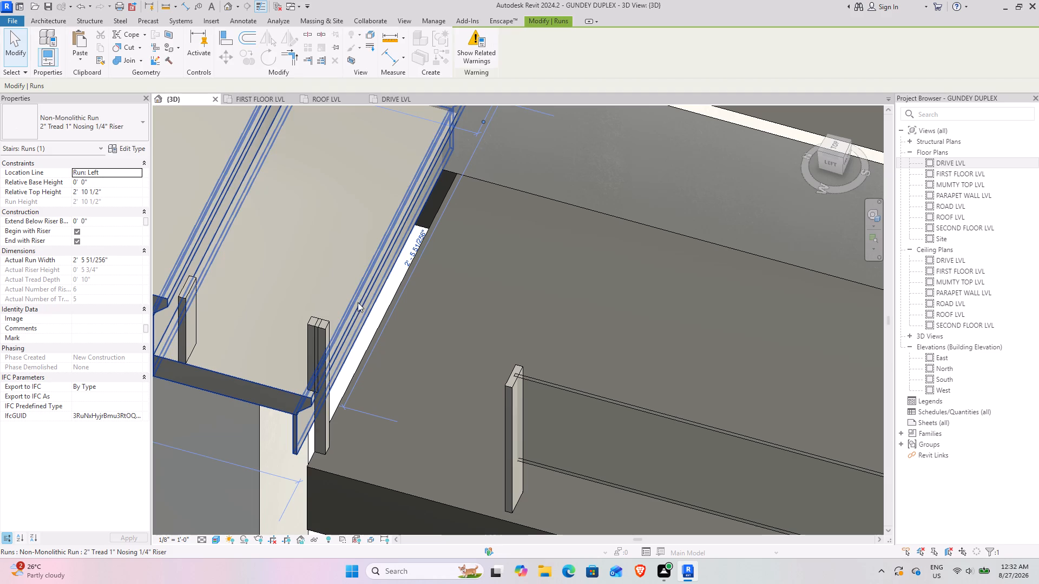
scroll(350, 355, "down", 11)
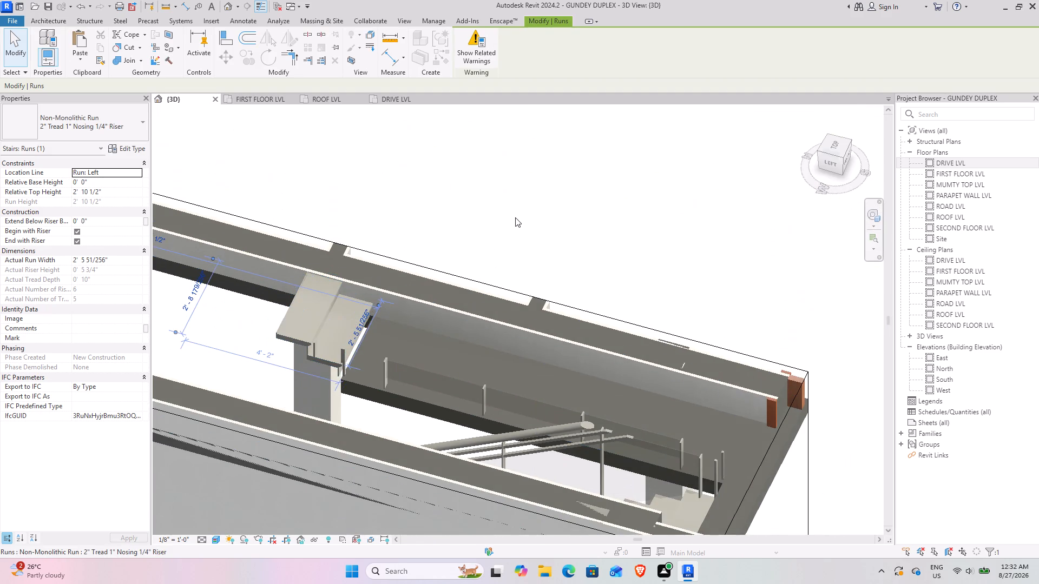
left_click(515, 217)
middle_click_drag(361, 420, 453, 372, "shift")
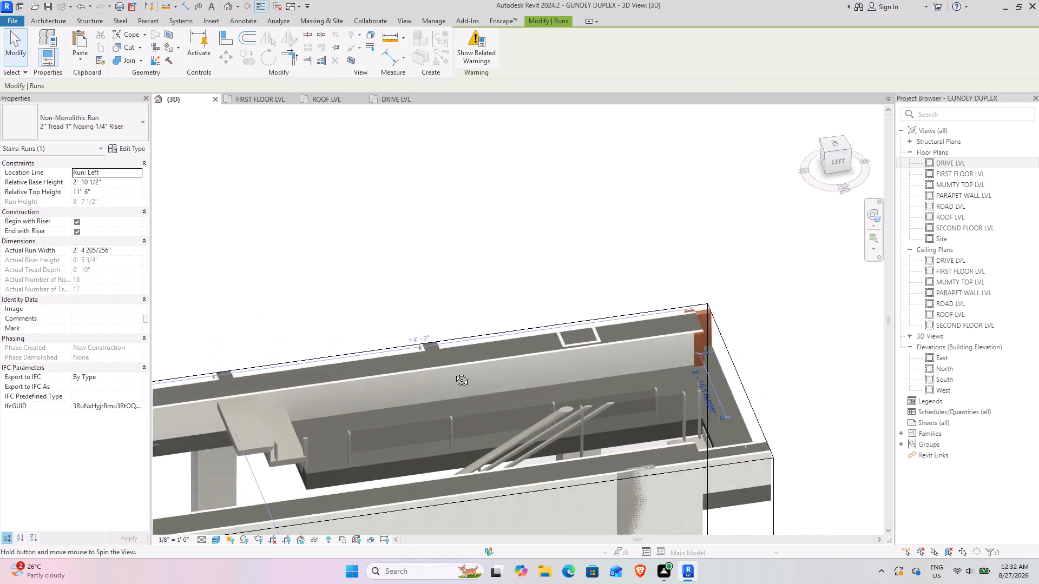
middle_click_drag(453, 372, 209, 396, "shift")
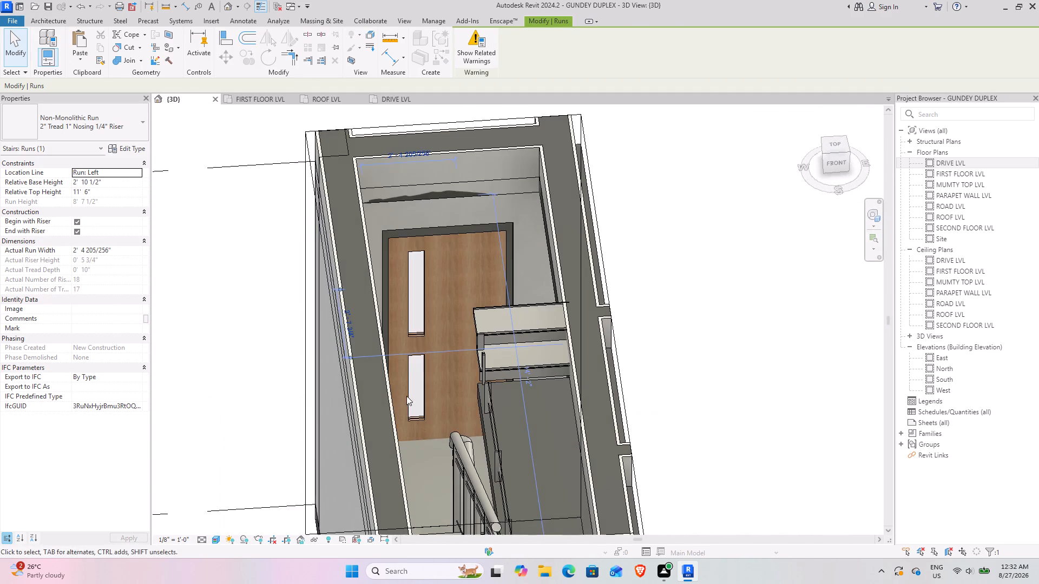
middle_click_drag(376, 390, 199, 355, "shift")
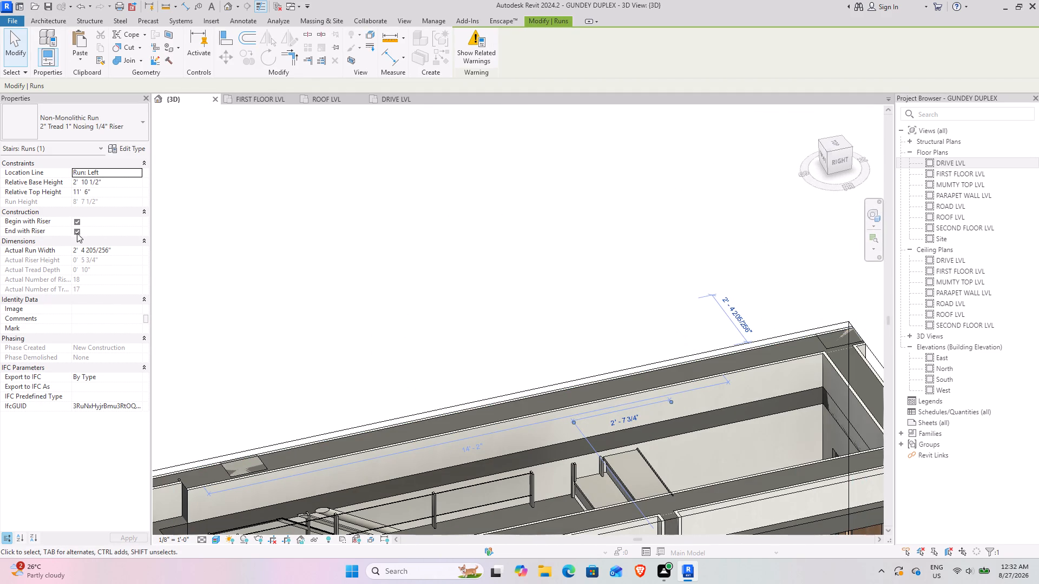
Turn off the 3D view's section box to bring back the whole building.
left_click(291, 279)
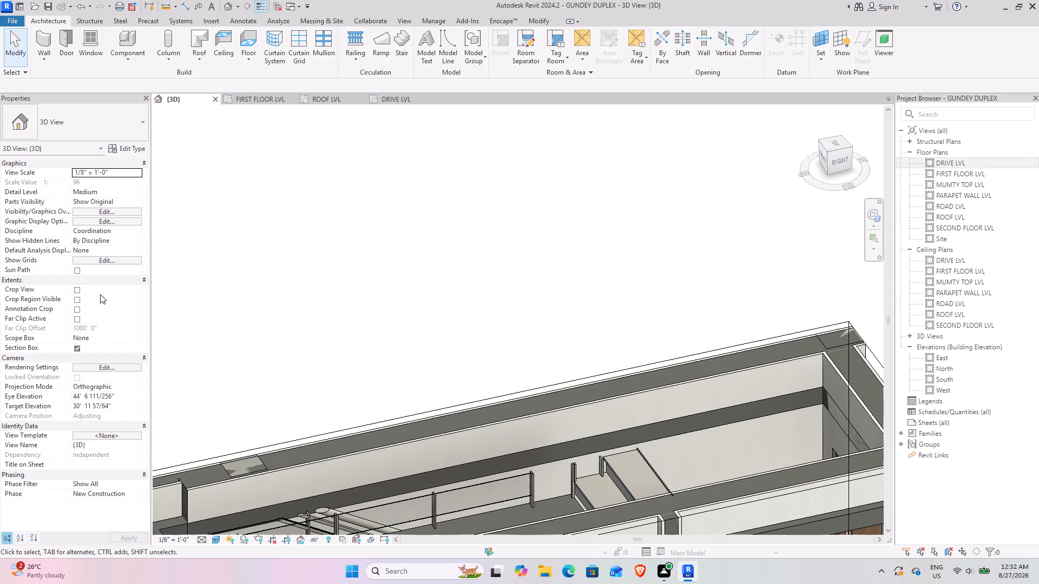
left_click(75, 350)
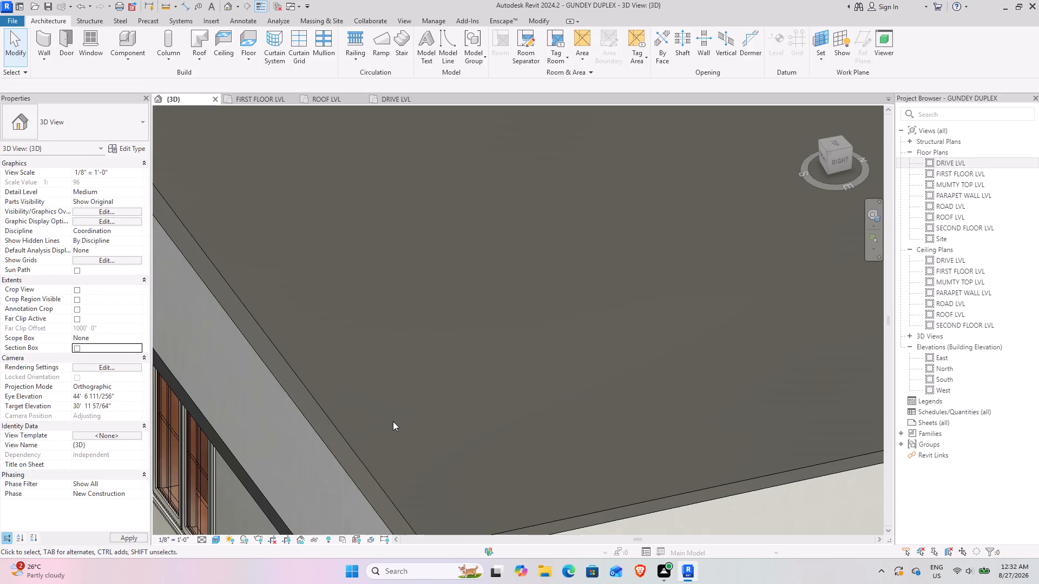
Examine the full building's front and stair-side exterior from several angles, including the drive-level stair area.
scroll(393, 421, "down", 13)
middle_click_drag(386, 424, 473, 335, "shift")
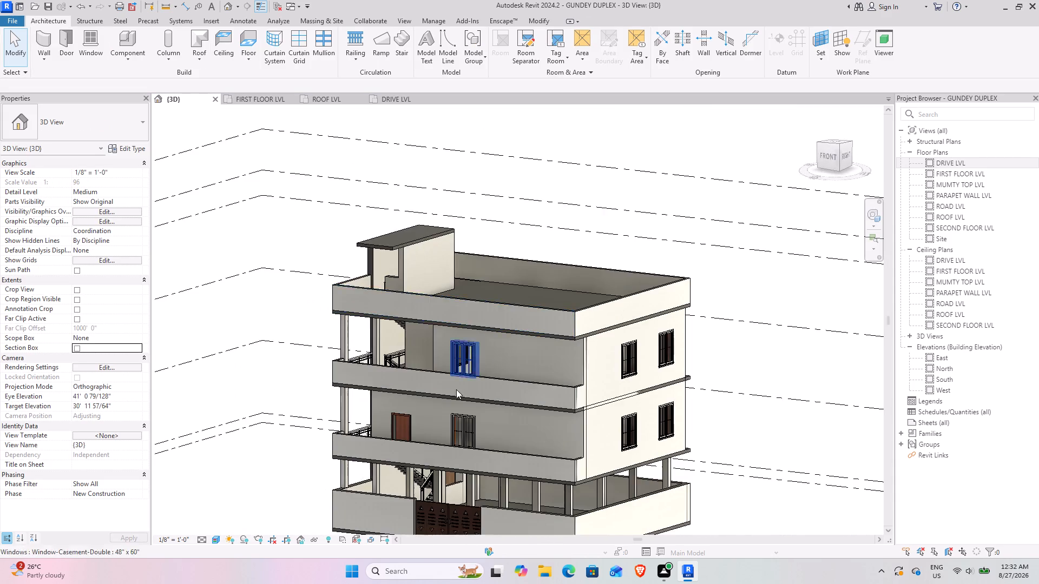
middle_click_drag(452, 399, 510, 452, "shift")
scroll(362, 357, "up", 3)
scroll(469, 423, "up", 3)
middle_click_drag(406, 442, 455, 407, "shift")
scroll(470, 410, "down", 4)
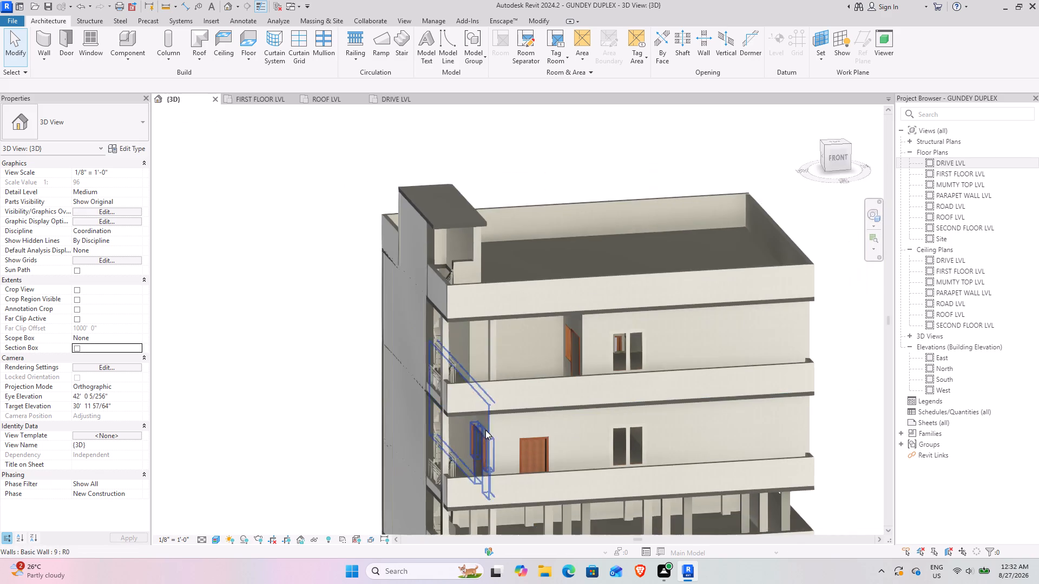
middle_click_drag(506, 435, 577, 477)
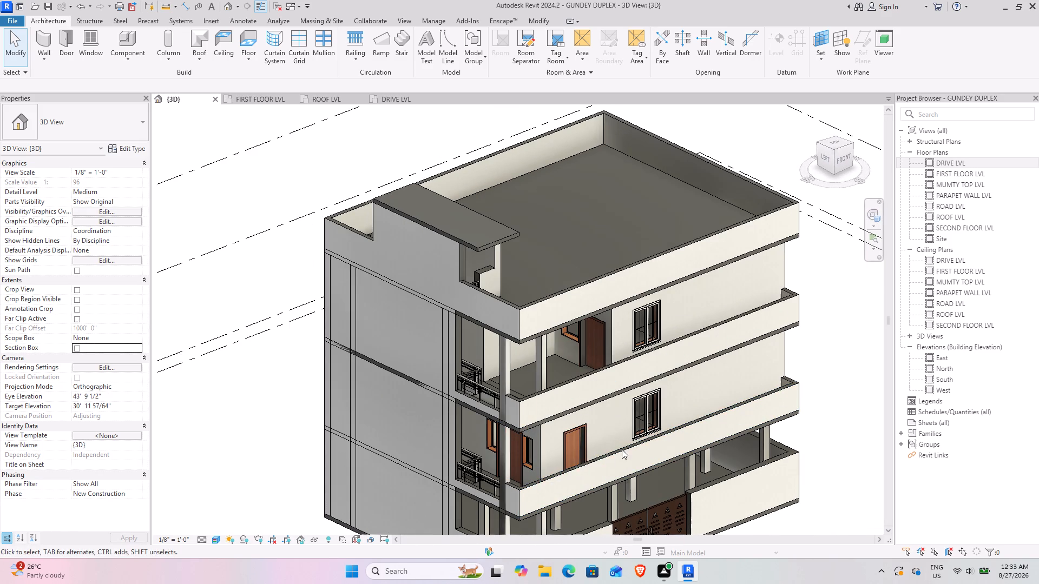
middle_click_drag(618, 441, 465, 321)
middle_click_drag(463, 382, 524, 473)
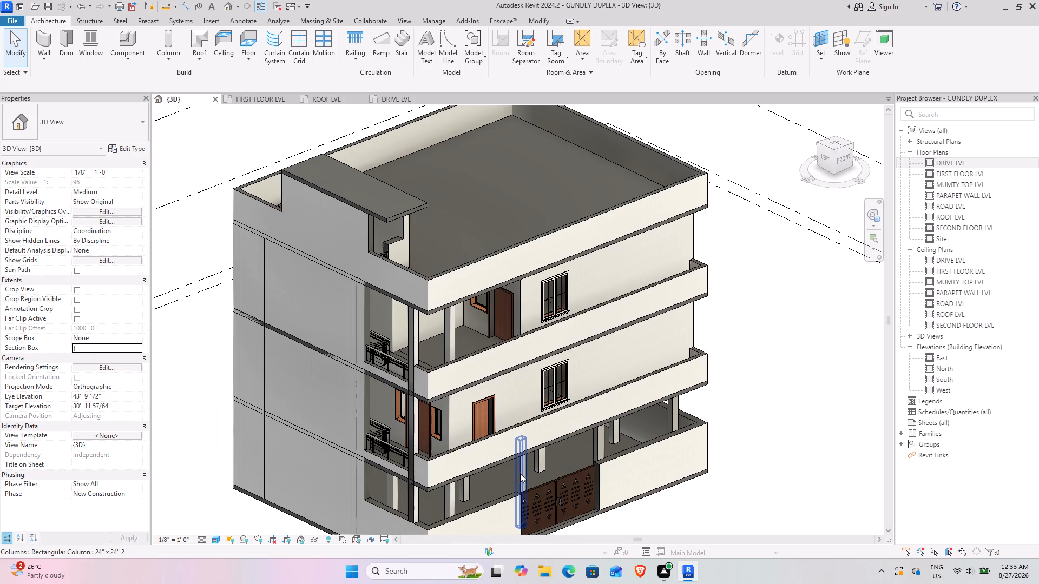
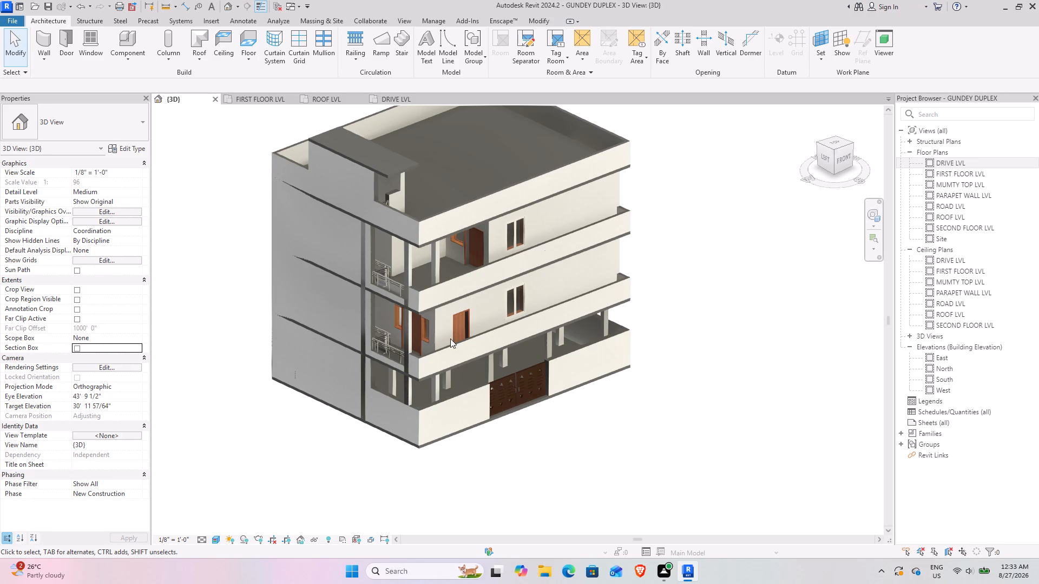
Inspect the top-floor rooms from several sides with the roof slab temporarily hidden, and reset the temporary hide.
middle_click_drag(492, 300, 484, 351)
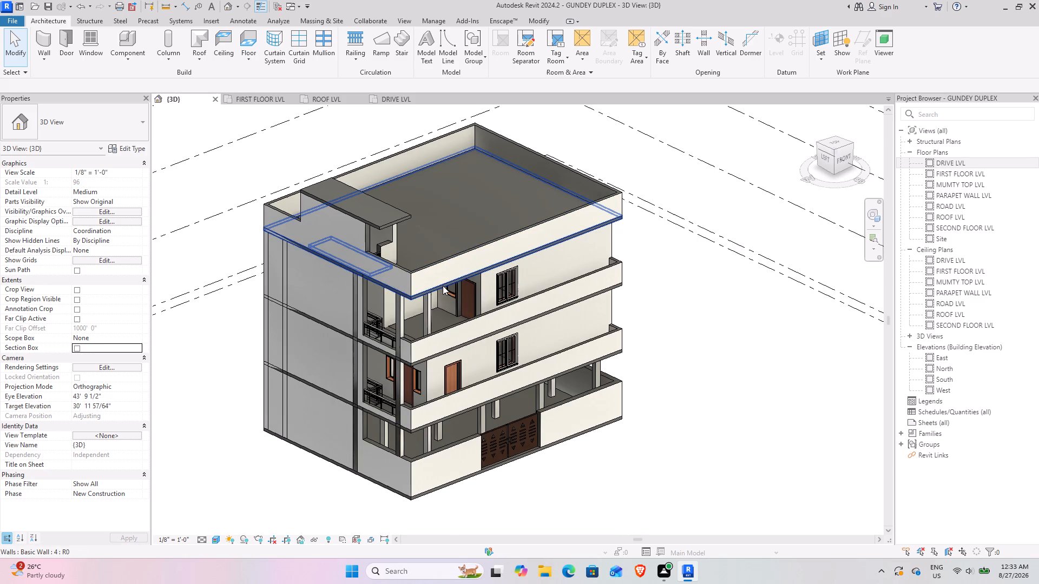
left_click(443, 286)
type("hh")
middle_click_drag(446, 256, 398, 473, "shift")
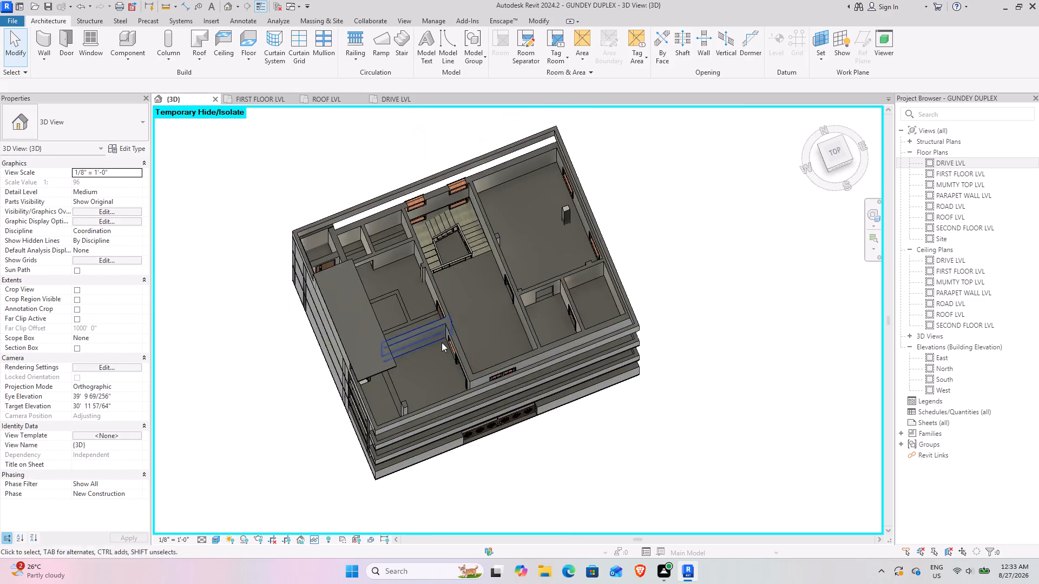
scroll(440, 339, "up", 3)
middle_click_drag(442, 336, 377, 212)
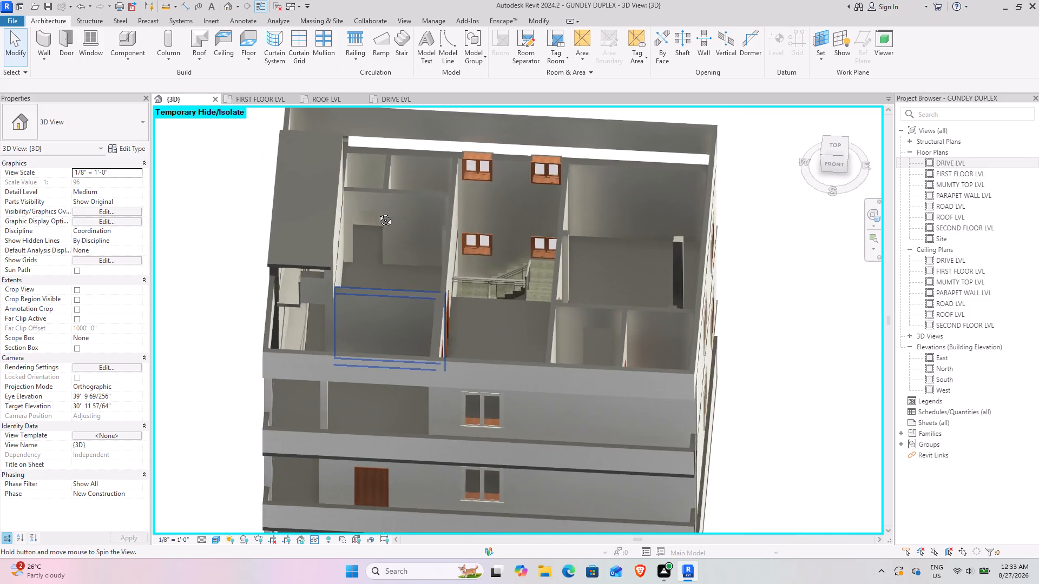
middle_click_drag(377, 212, 239, 236)
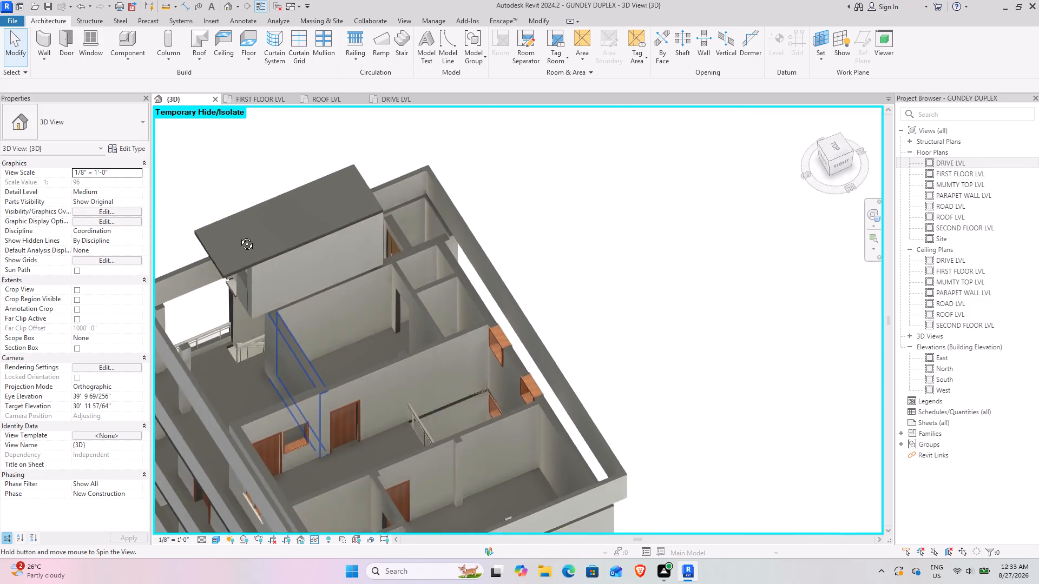
middle_click_drag(239, 236, 211, 409)
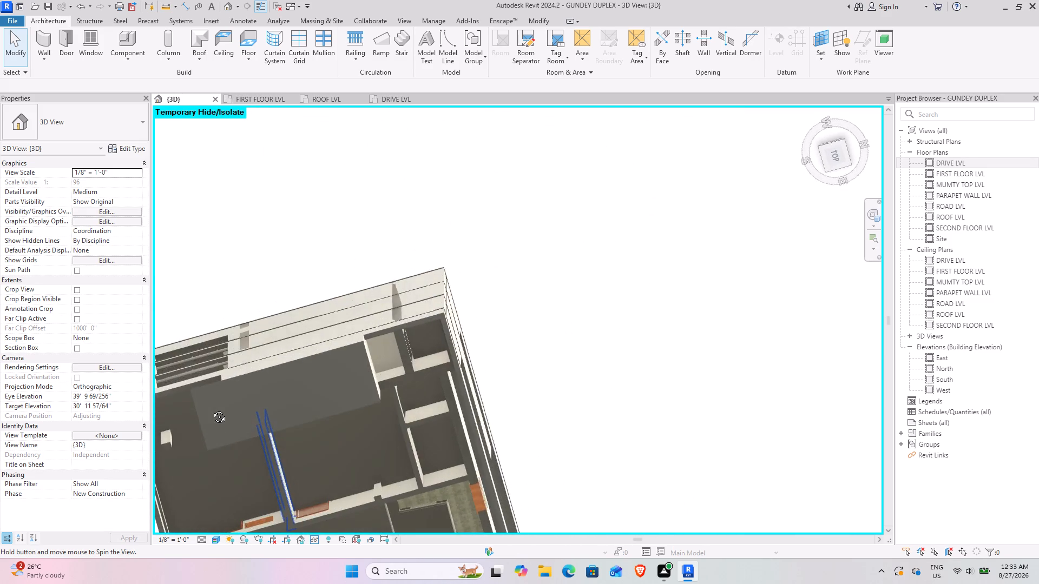
middle_click_drag(211, 409, 435, 223)
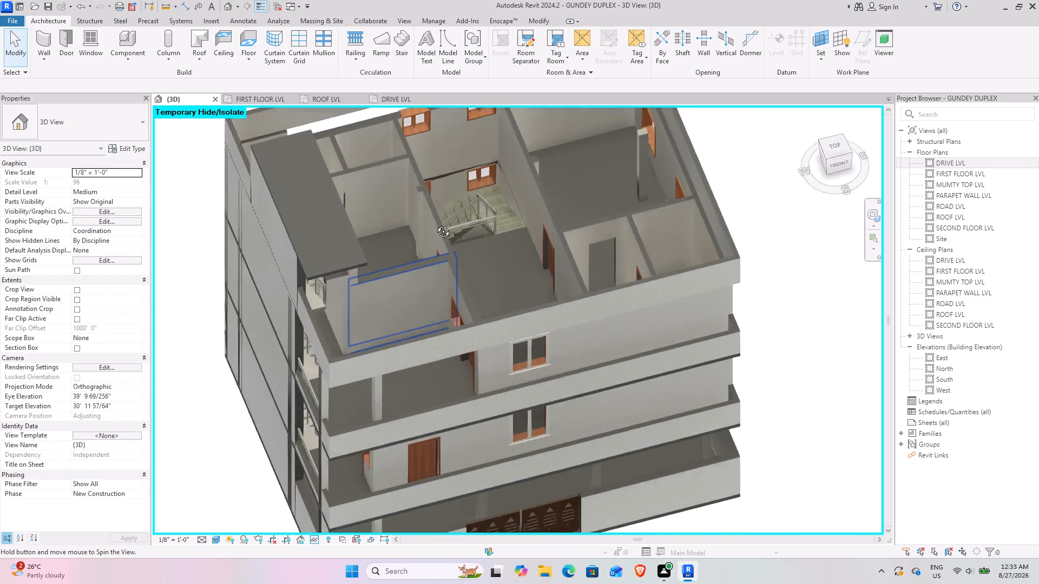
middle_click_drag(435, 223, 503, 214)
middle_click_drag(488, 225, 288, 360)
middle_click_drag(288, 359, 312, 327)
scroll(312, 327, "down", 1)
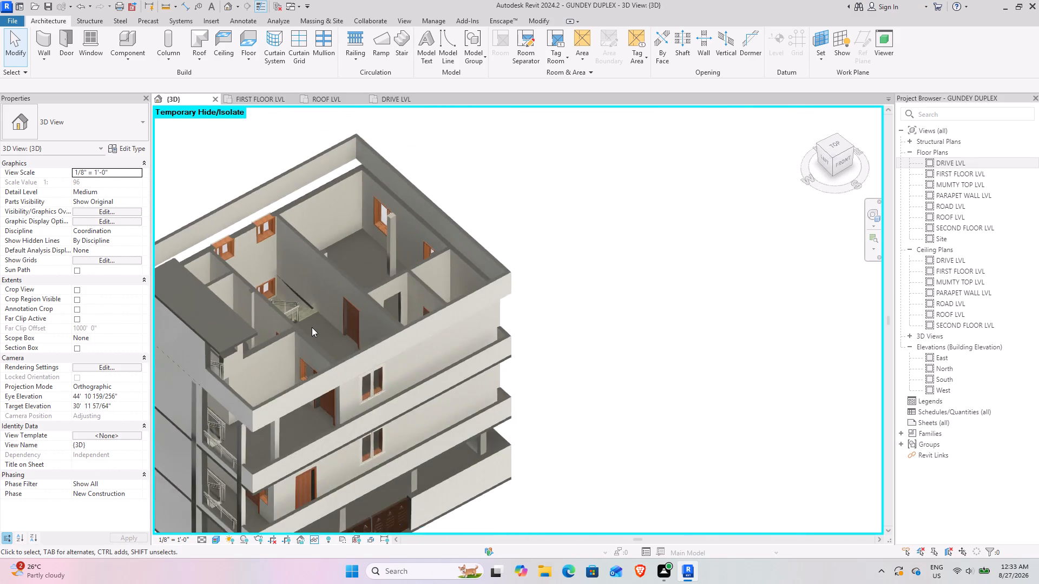
scroll(312, 327, "down", 3)
middle_click_drag(310, 333, 413, 334)
type("hr")
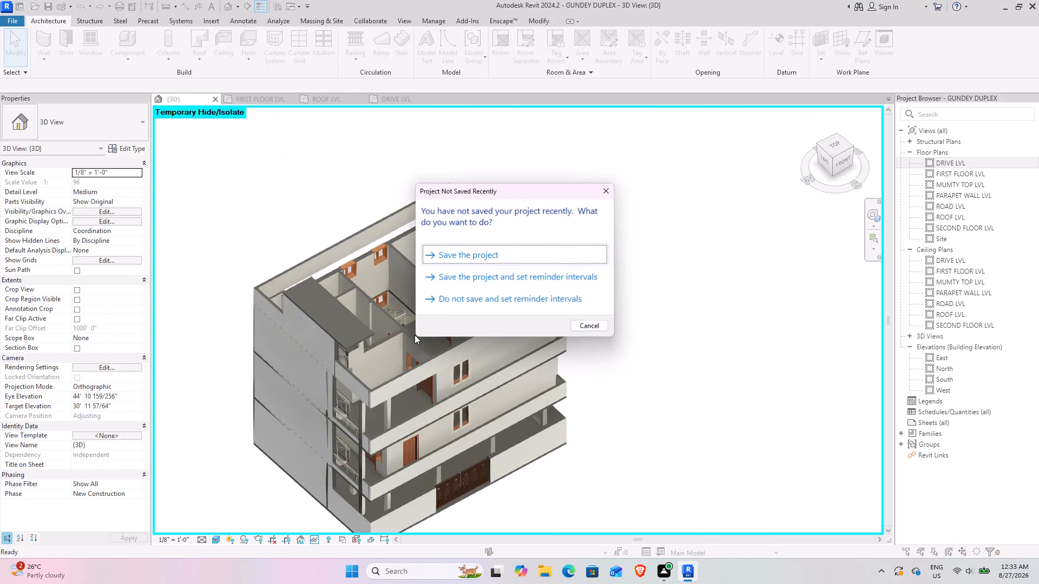
Save the project.
left_click(538, 260)
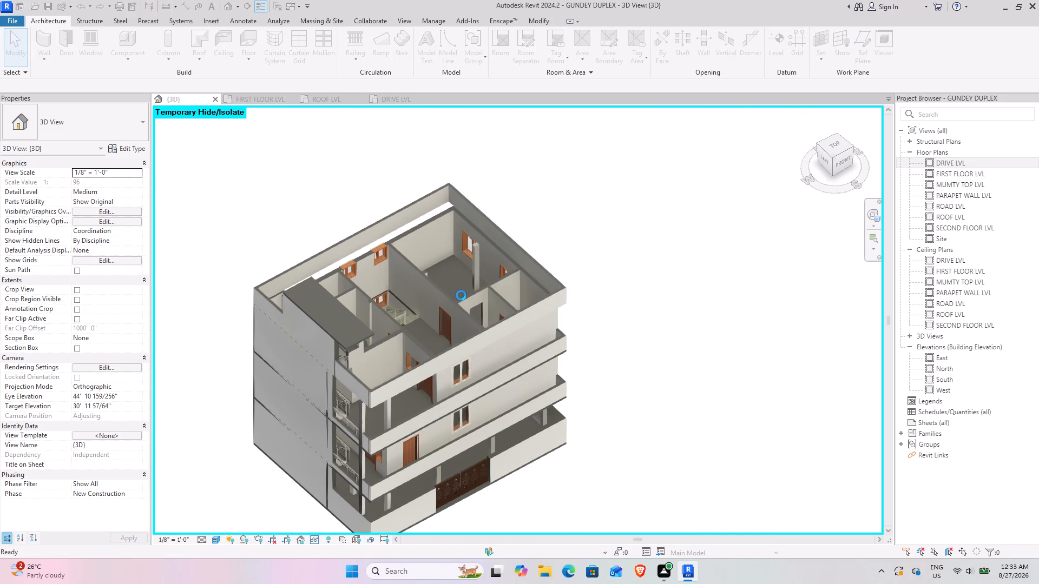
Export the current 3D view window, showing the building from the front, to a PDF named GUNDEY DUPLEX.
scroll(284, 309, "down", 2)
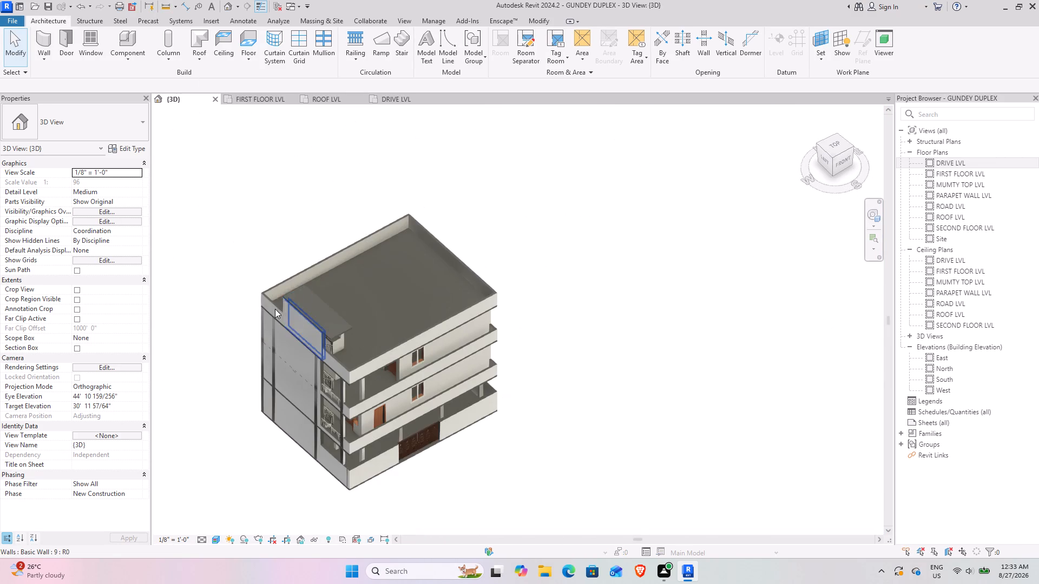
middle_click_drag(289, 304, 375, 278)
middle_click_drag(388, 374, 371, 271, "shift")
middle_click_drag(471, 359, 418, 335)
middle_click_drag(361, 355, 370, 361, "shift")
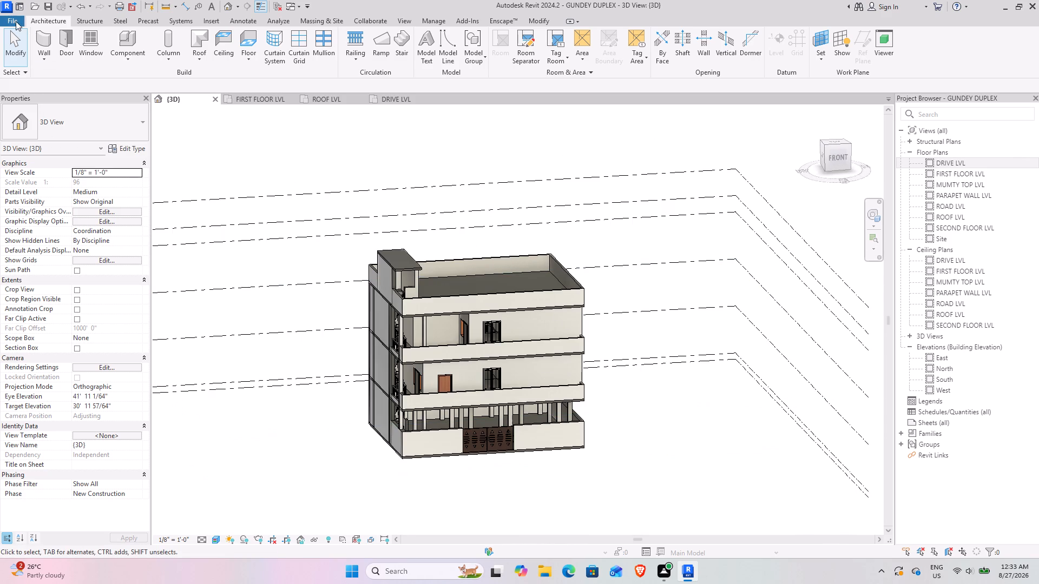
left_click(2, 18)
left_click_drag(18, 155, 37, 120)
left_click(44, 185)
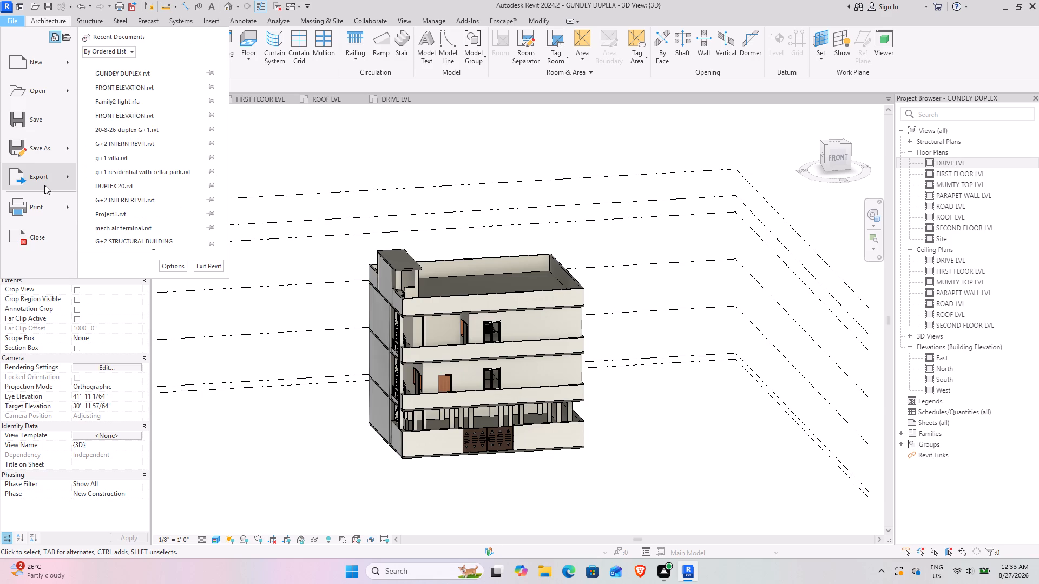
left_click(138, 98)
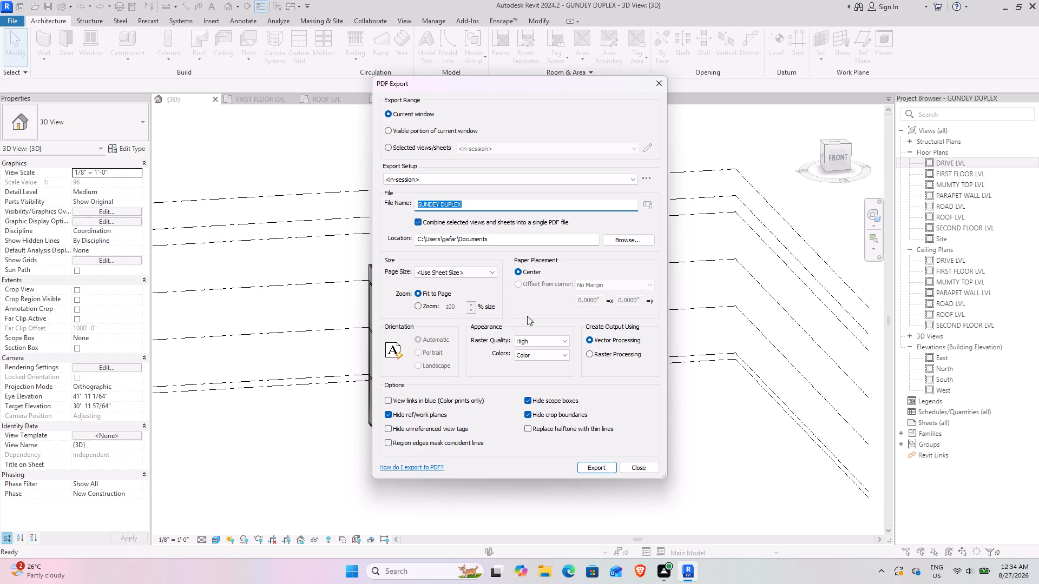
left_click(603, 469)
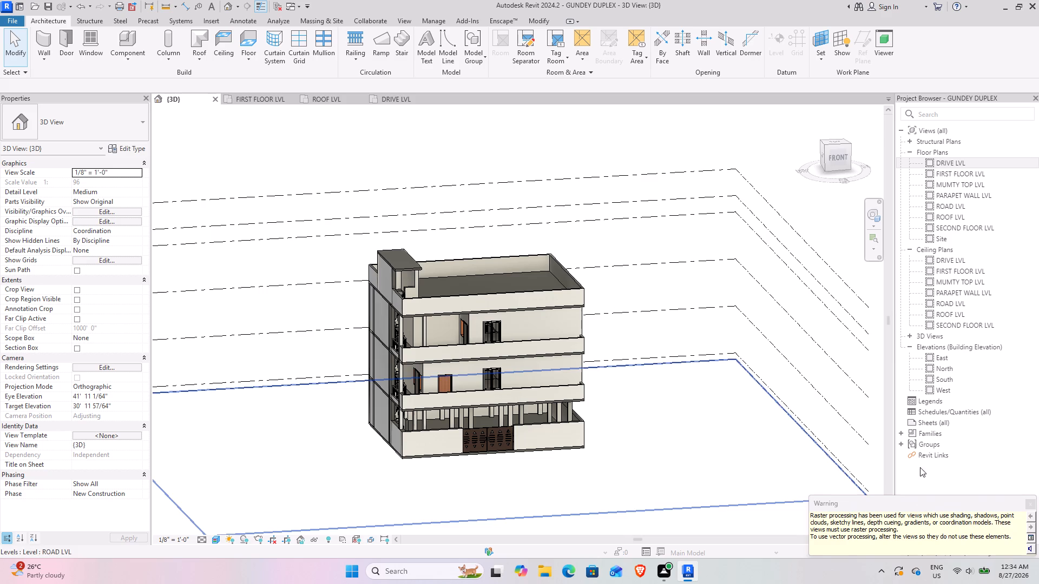
left_click(1028, 503)
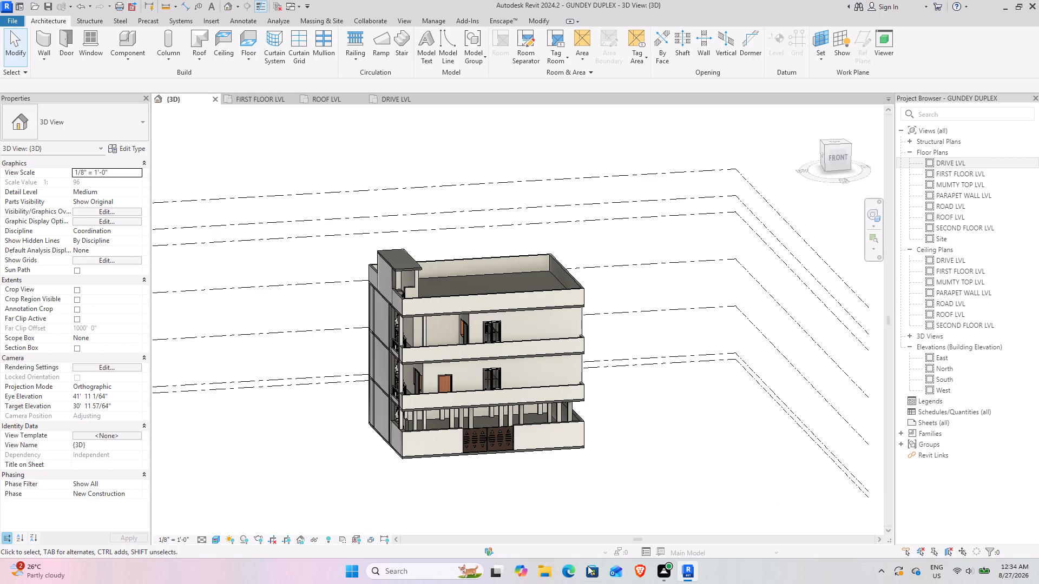